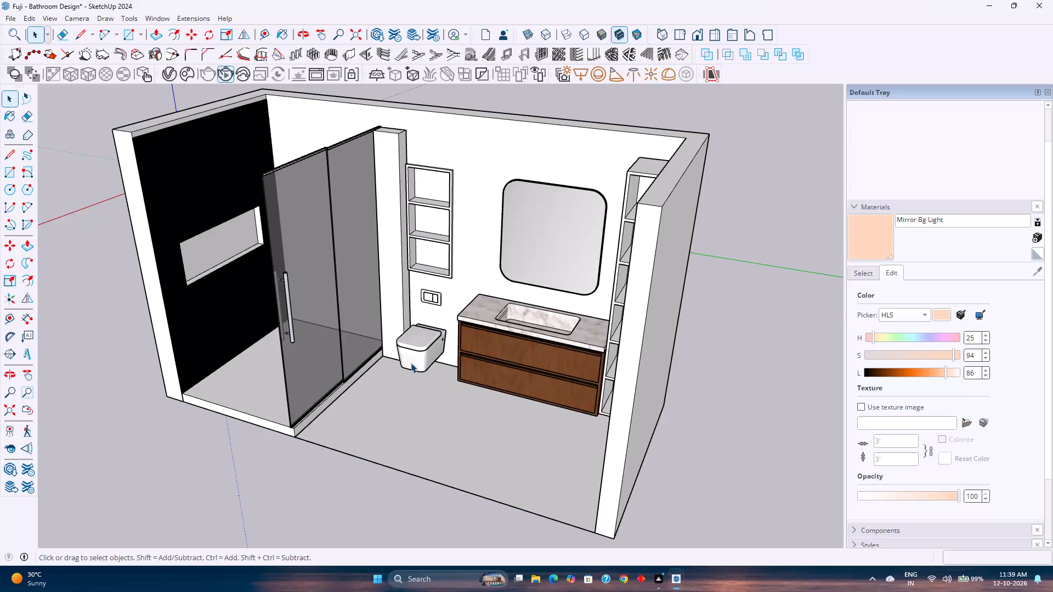
Examine the bathroom model's shower, niche shelves, toilet, vanity and mirror from above and from the front.
scroll(451, 328, "up", 2)
middle_click_drag(452, 328, 494, 436)
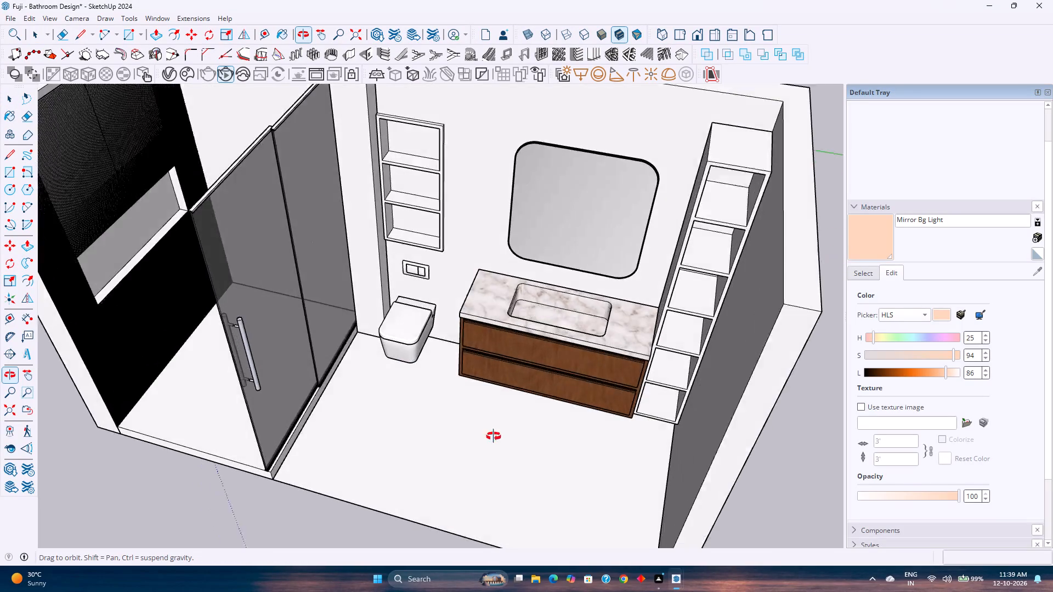
middle_click_drag(494, 436, 594, 367)
scroll(585, 357, "down", 2)
middle_click_drag(585, 357, 541, 449, "shift")
middle_click_drag(525, 442, 525, 389)
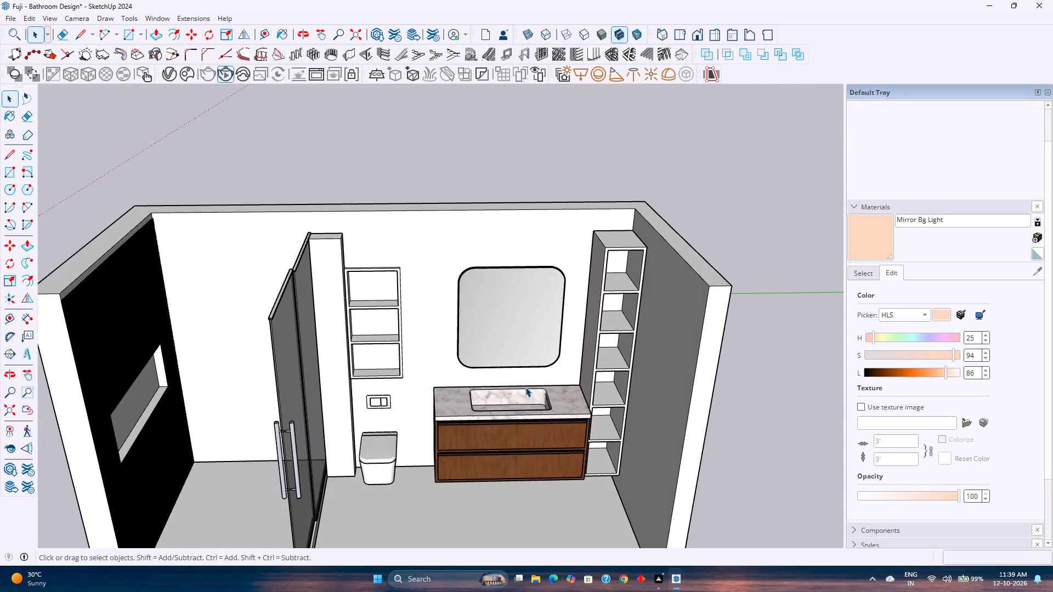
scroll(514, 387, "up", 2)
scroll(508, 386, "down", 2)
scroll(401, 290, "up", 2)
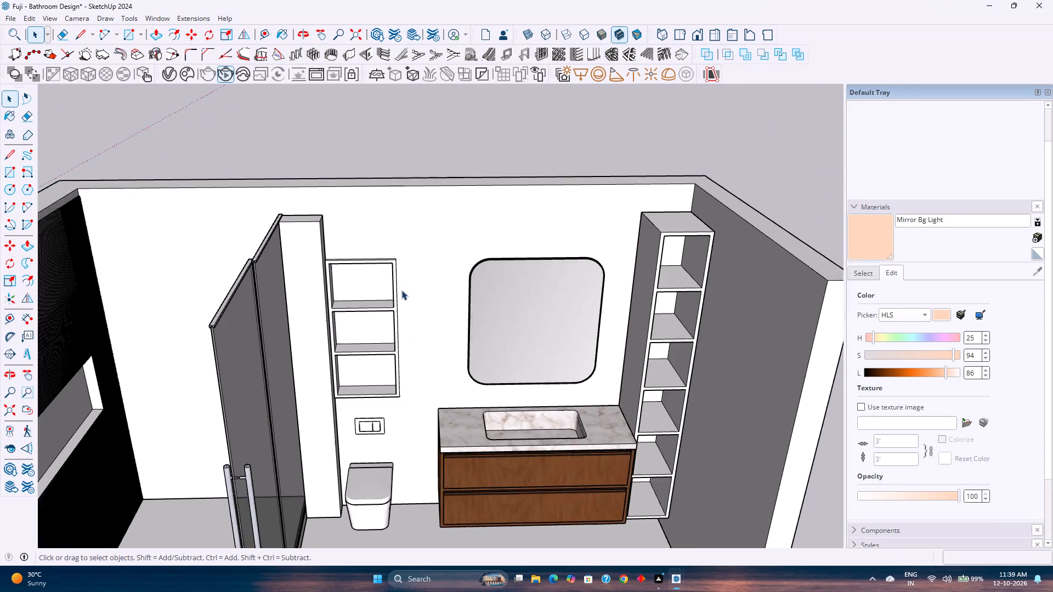
scroll(401, 290, "up", 1)
middle_click_drag(401, 290, 392, 295)
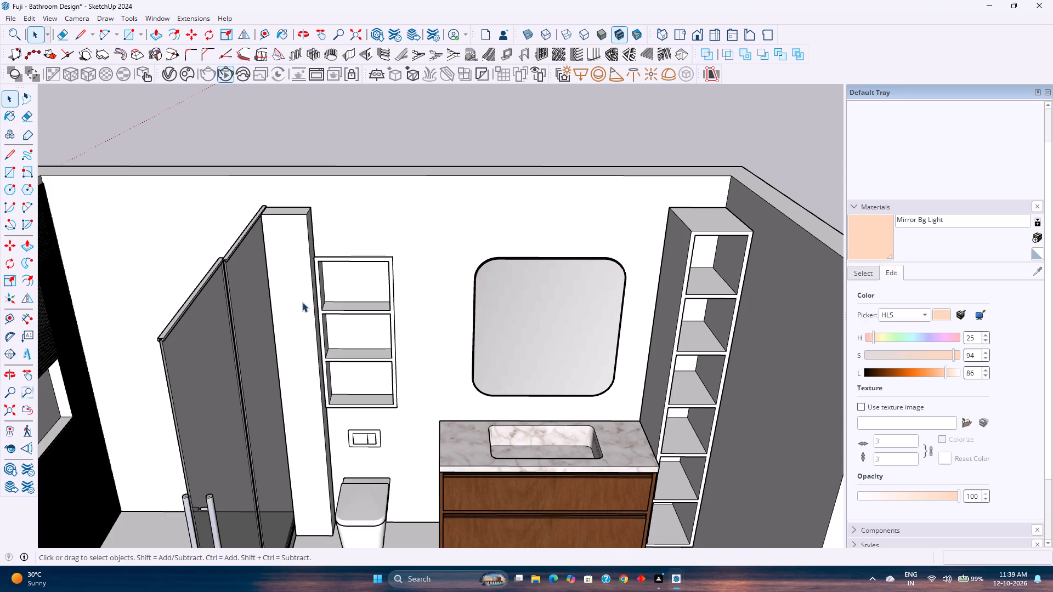
scroll(337, 323, "down", 2)
middle_click_drag(499, 409, 492, 309)
scroll(492, 308, "down", 1)
middle_click_drag(508, 470, 499, 430)
scroll(499, 430, "down", 1)
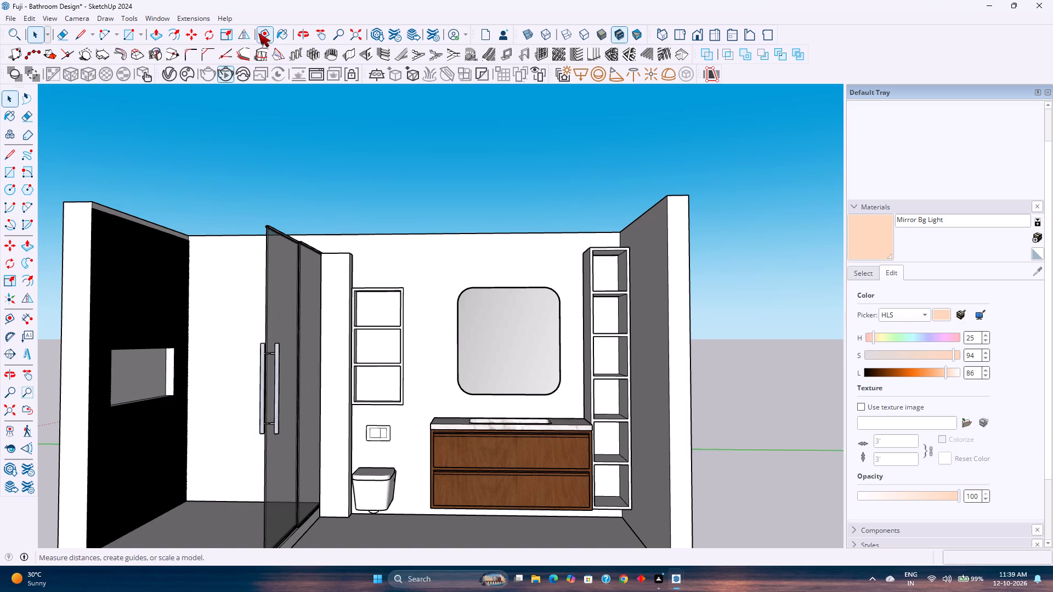
Search 3D Warehouse for "bathroom utilities" and look through the resulting models.
left_click(158, 22)
left_click(189, 100)
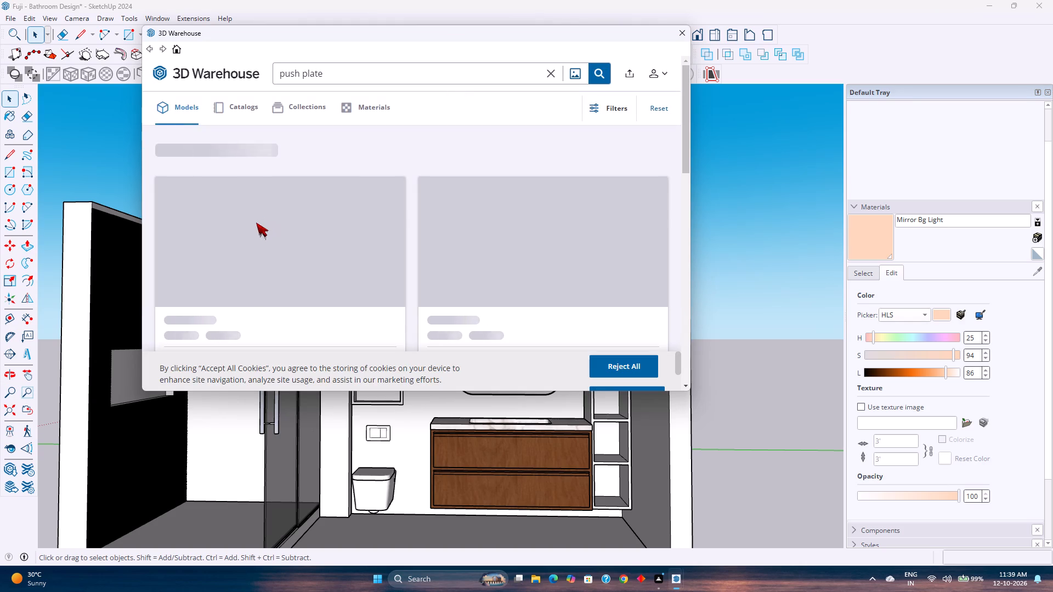
left_click(548, 74)
type("bah")
key("BackSpace")
type("thro")
type("om utilitie")
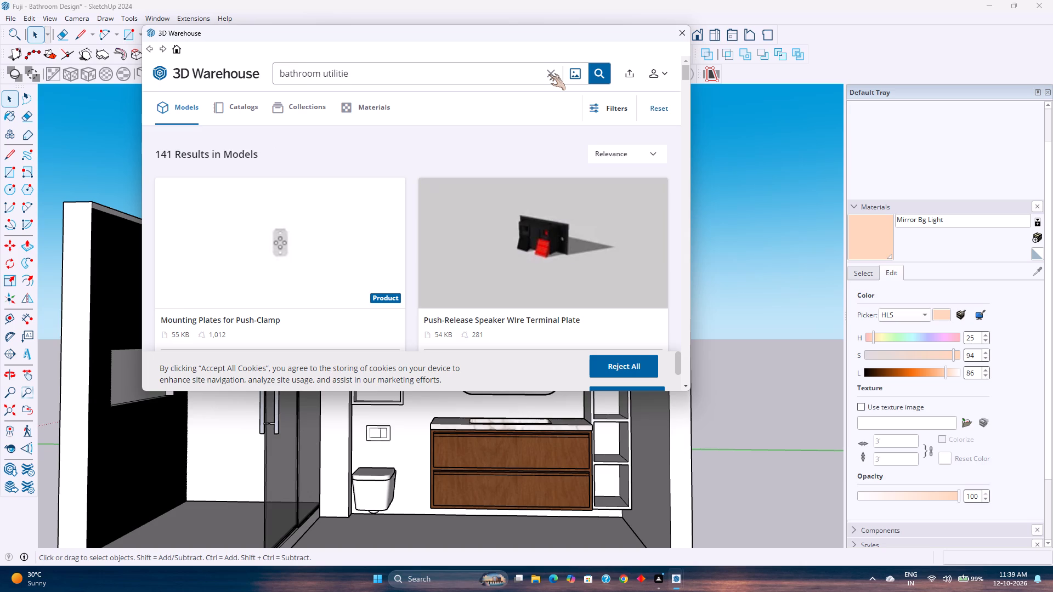
key("BackSpace")
key("BackSpace")
key("BackSpace")
key("BackSpace")
key("BackSpace")
key("BackSpace")
type("il")
type("ities")
key("Return")
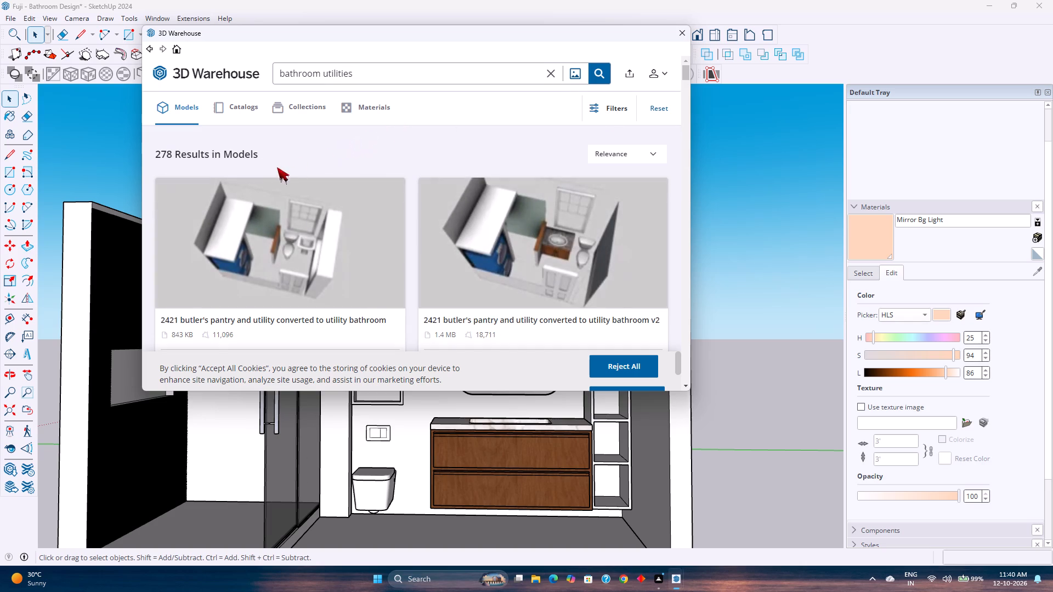
scroll(387, 257, "down", 8)
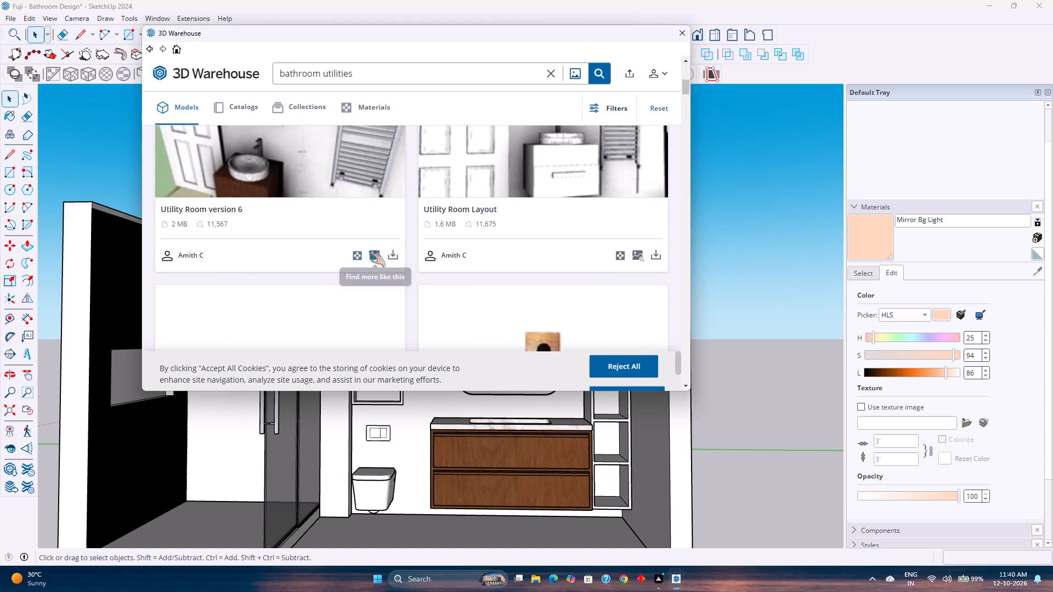
Search 3D Warehouse for "cloths hanger" and look through the models for one suited to the bathroom.
left_click(549, 71)
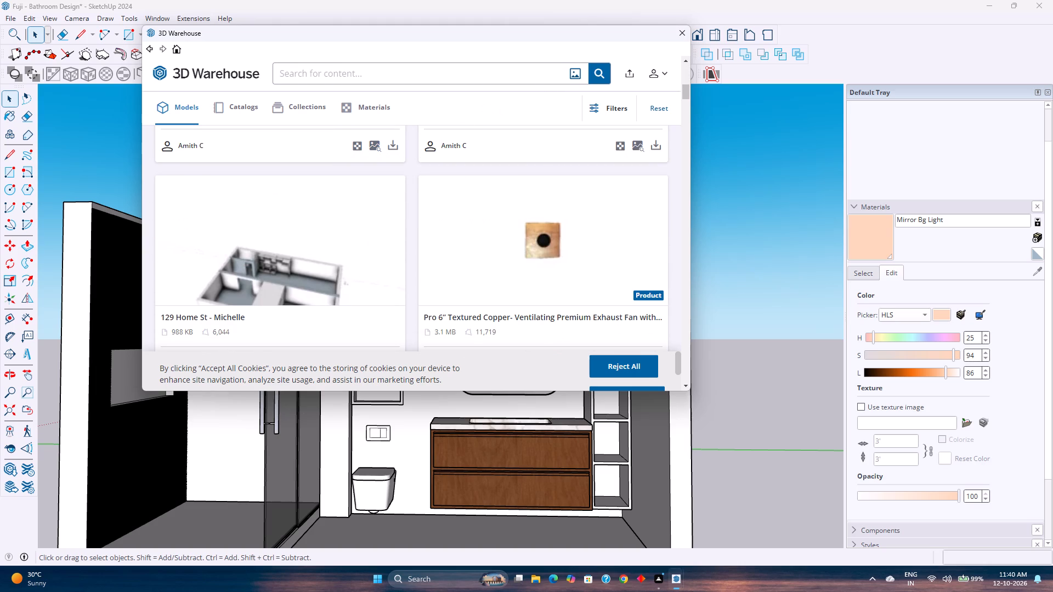
type("cloths")
key("space")
type("han")
type("ger")
key("Return")
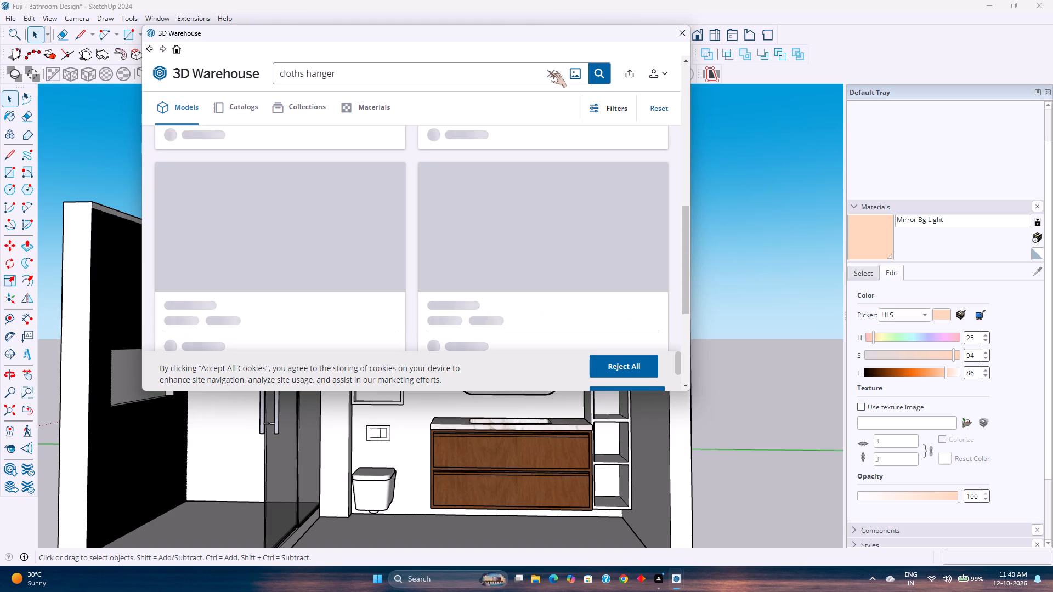
scroll(354, 195, "down", 1)
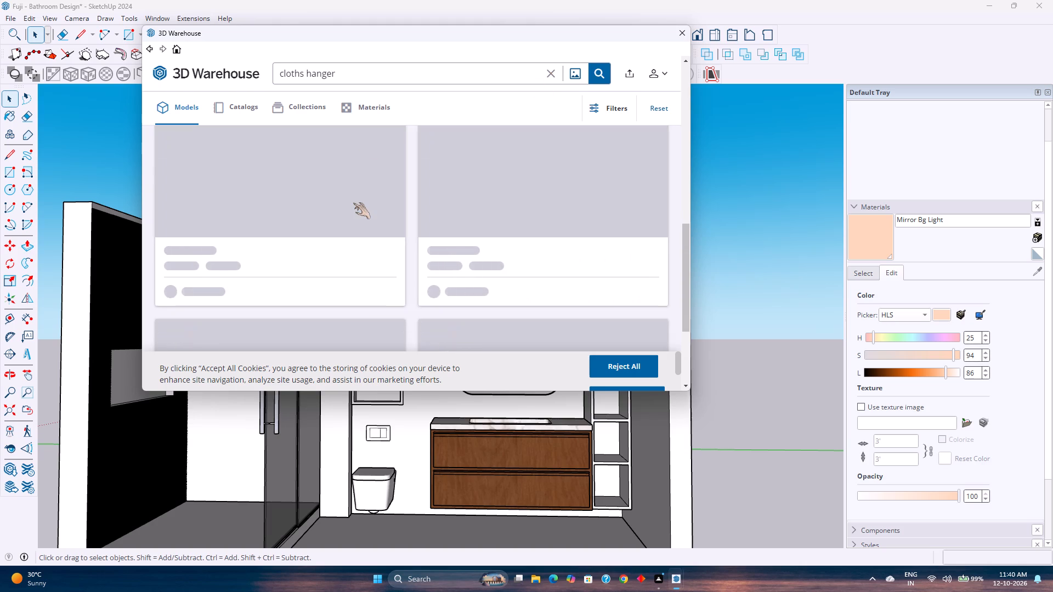
scroll(305, 214, "down", 1)
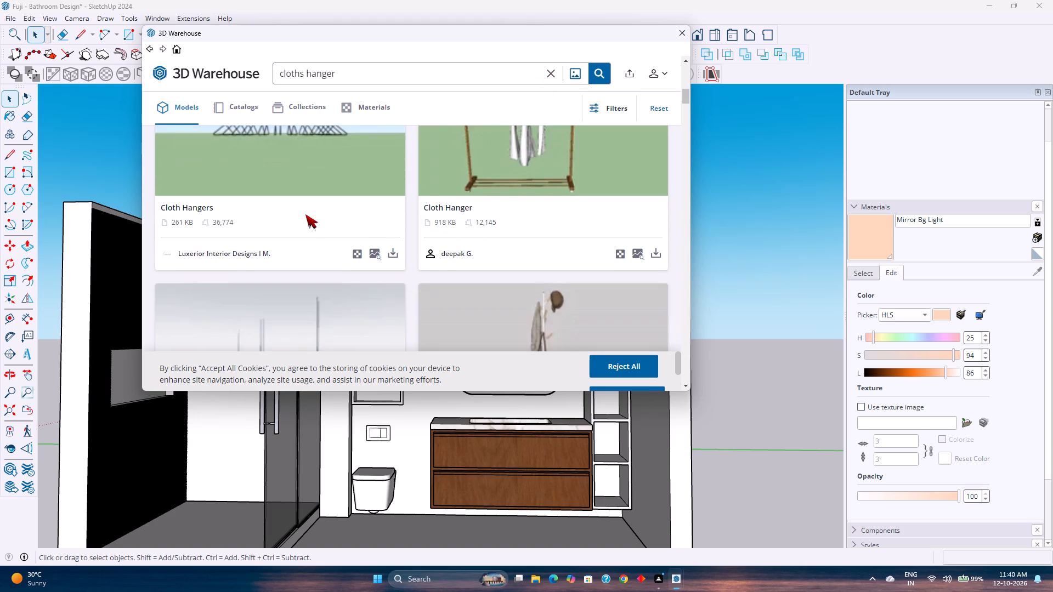
scroll(305, 214, "down", 7)
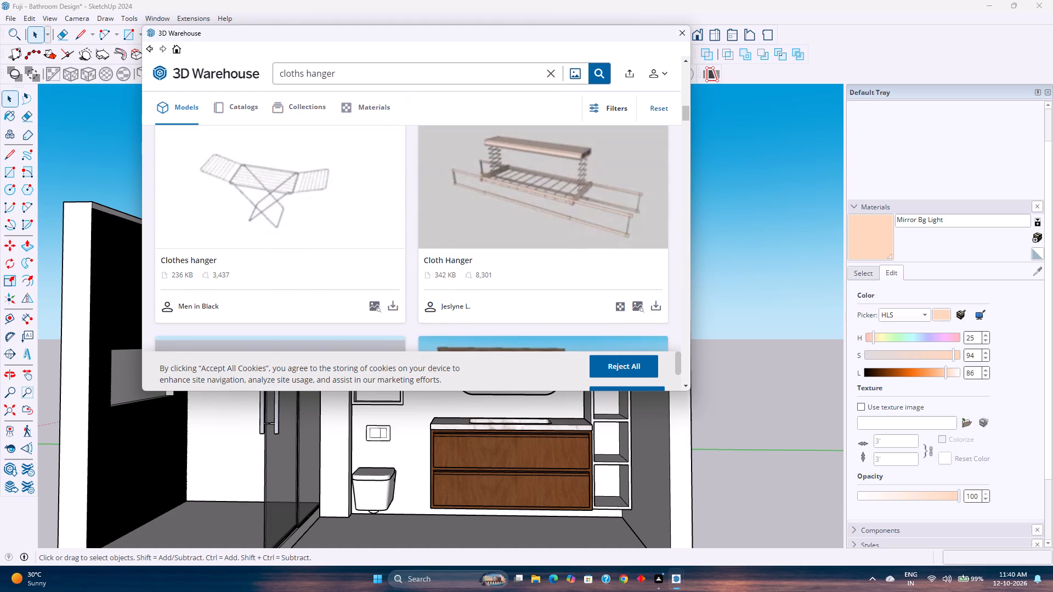
Narrow the model search to "cloths hanger bathroom" and check the hooks and hangers offered.
left_click(401, 76)
key("space")
type("baht")
key("BackSpace")
key("BackSpace")
type("throom")
key("space")
key("Return")
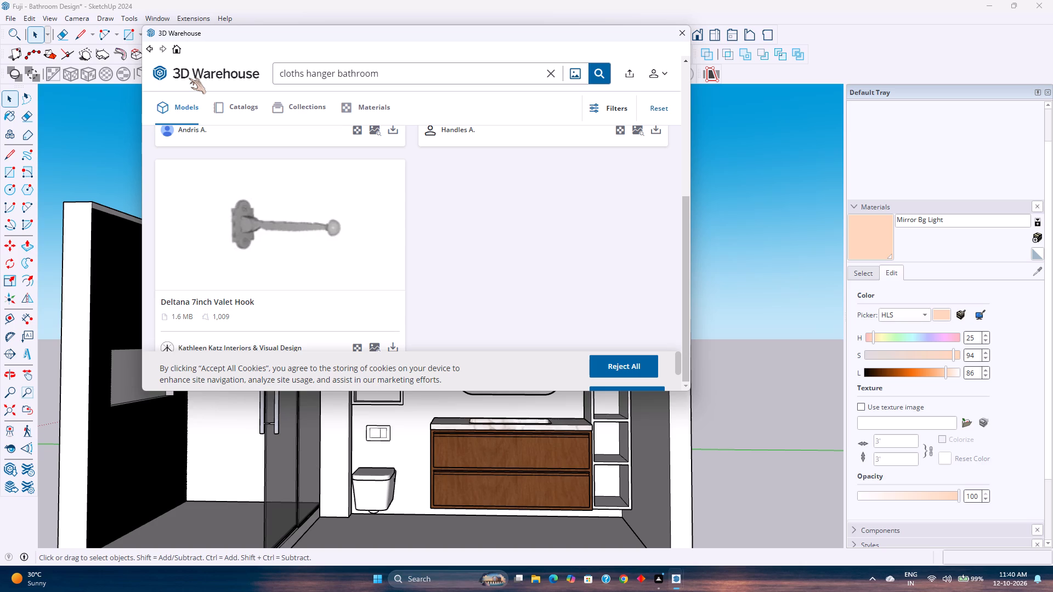
scroll(321, 200, "down", 2)
scroll(323, 193, "up", 2)
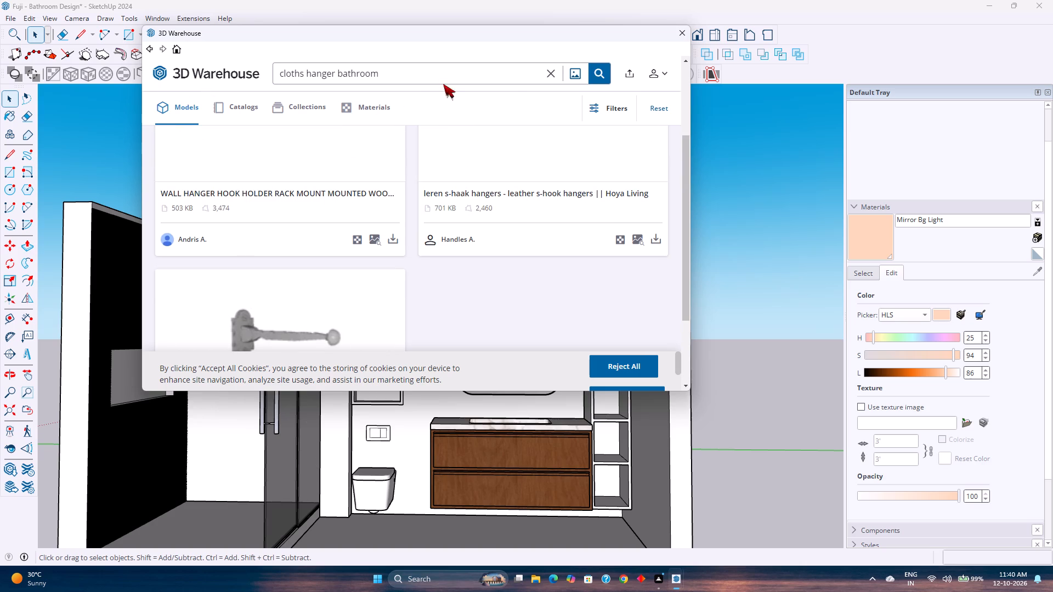
Replace the model search with "towel hanger".
left_click(557, 75)
left_click(545, 71)
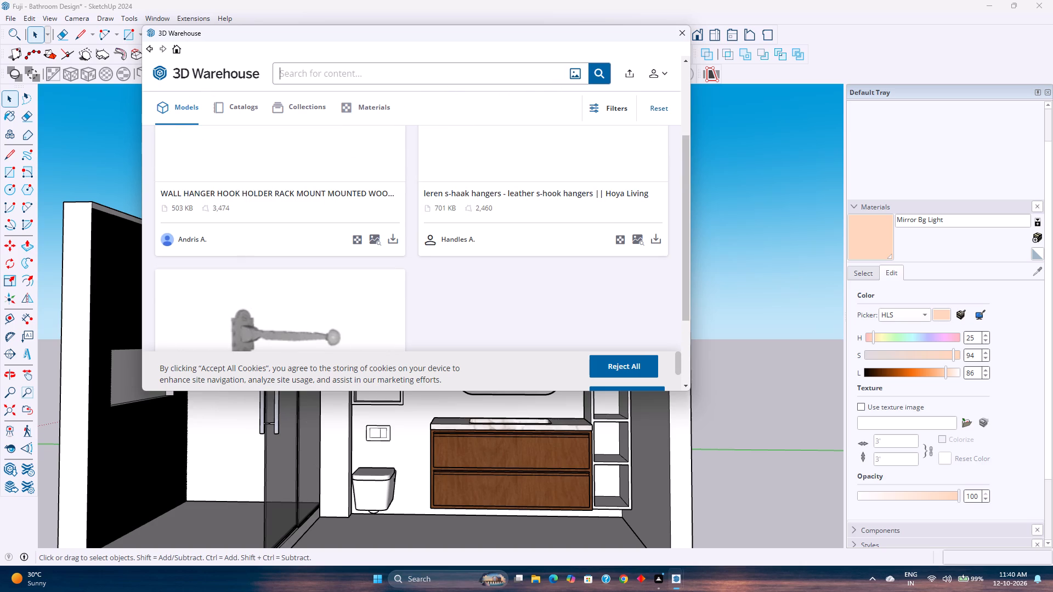
type("towel hande")
key("BackSpace")
key("BackSpace")
type("ger")
key("Return")
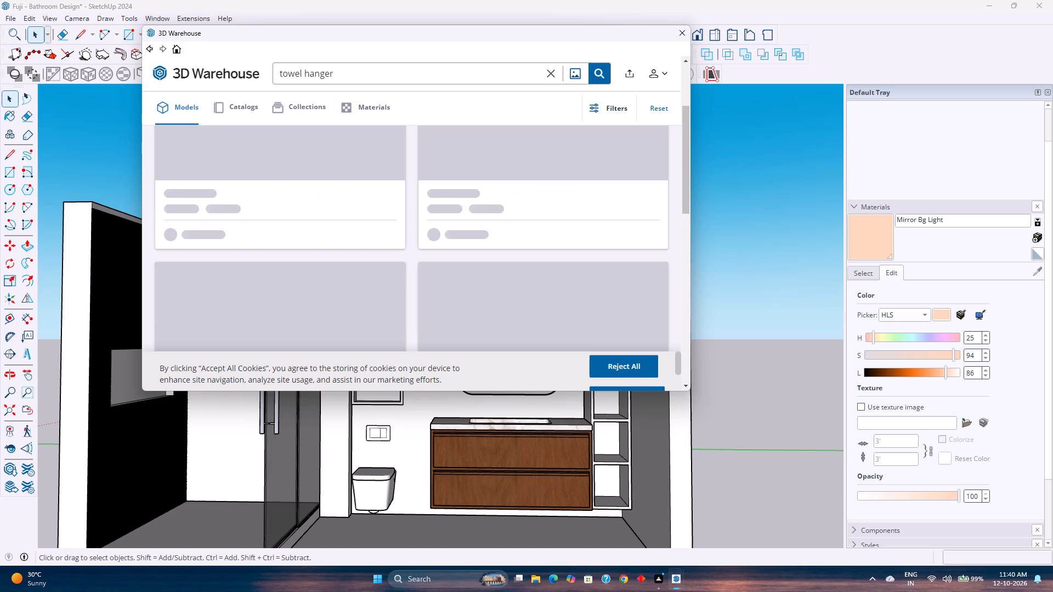
Look through the "towel hanger" models in 3D Warehouse for one suited to the bathroom.
scroll(572, 155, "up", 8)
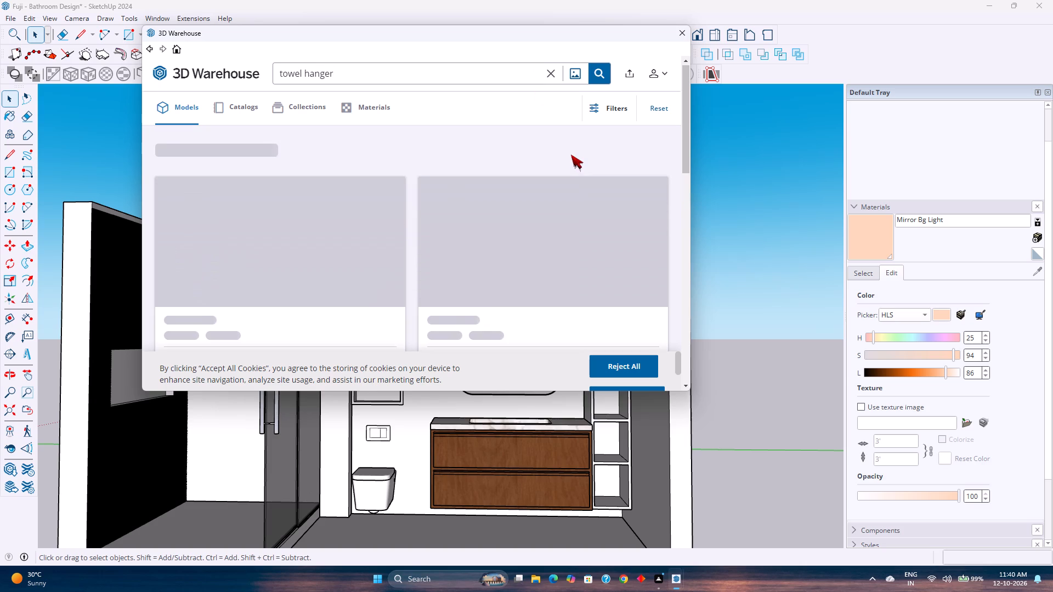
scroll(571, 155, "up", 3)
scroll(321, 237, "down", 1)
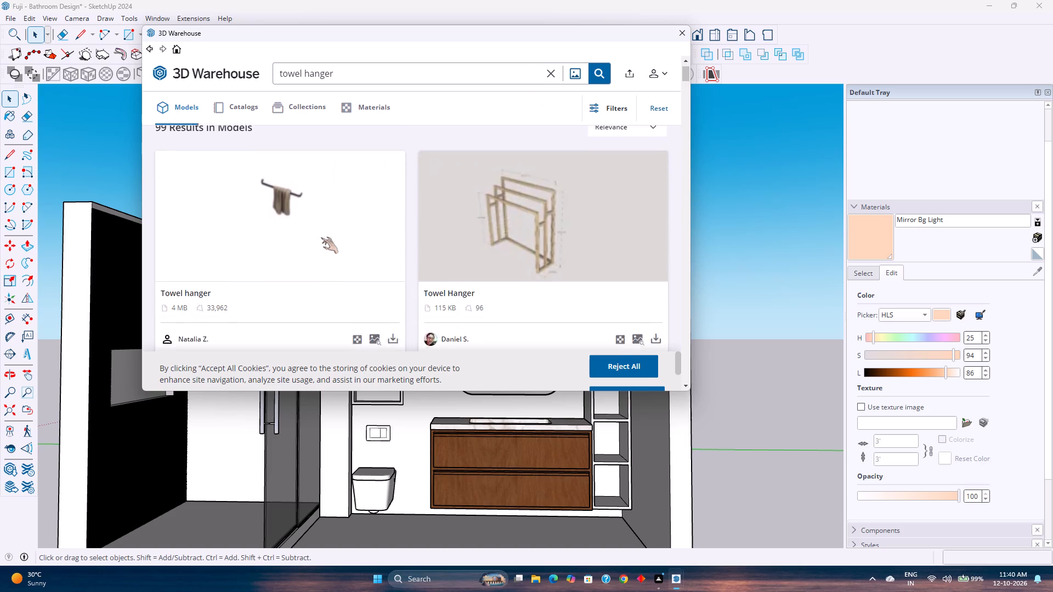
scroll(321, 237, "down", 4)
scroll(321, 237, "up", 1)
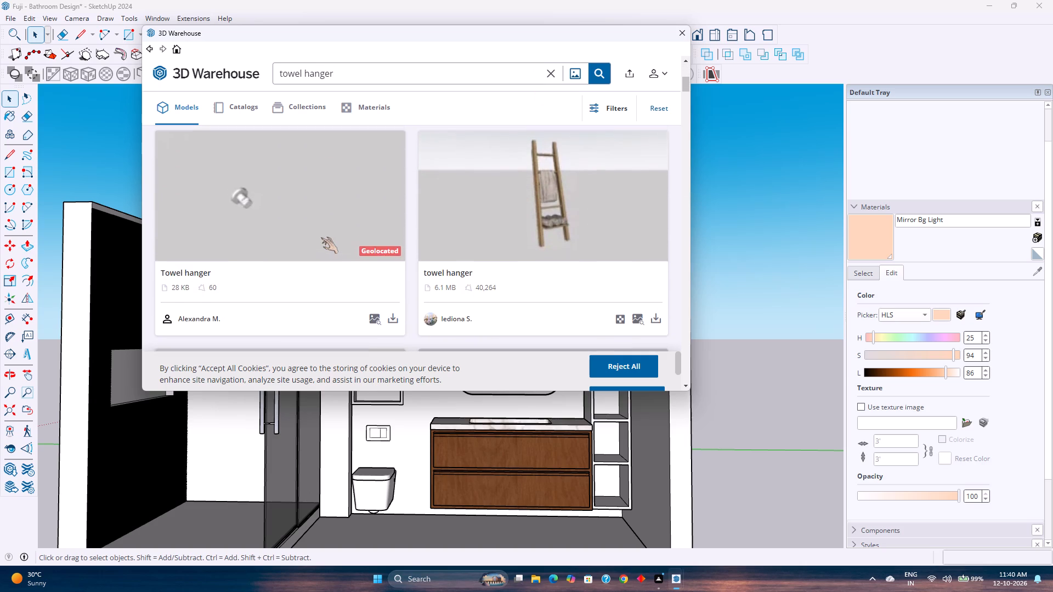
scroll(321, 237, "up", 4)
scroll(326, 234, "down", 3)
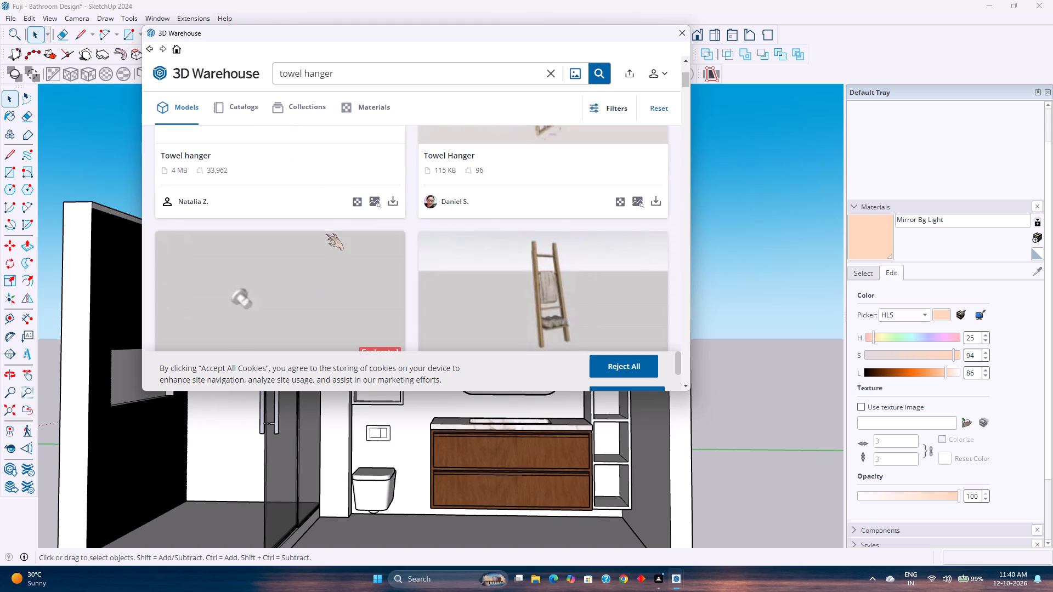
scroll(326, 234, "down", 7)
scroll(328, 232, "up", 3)
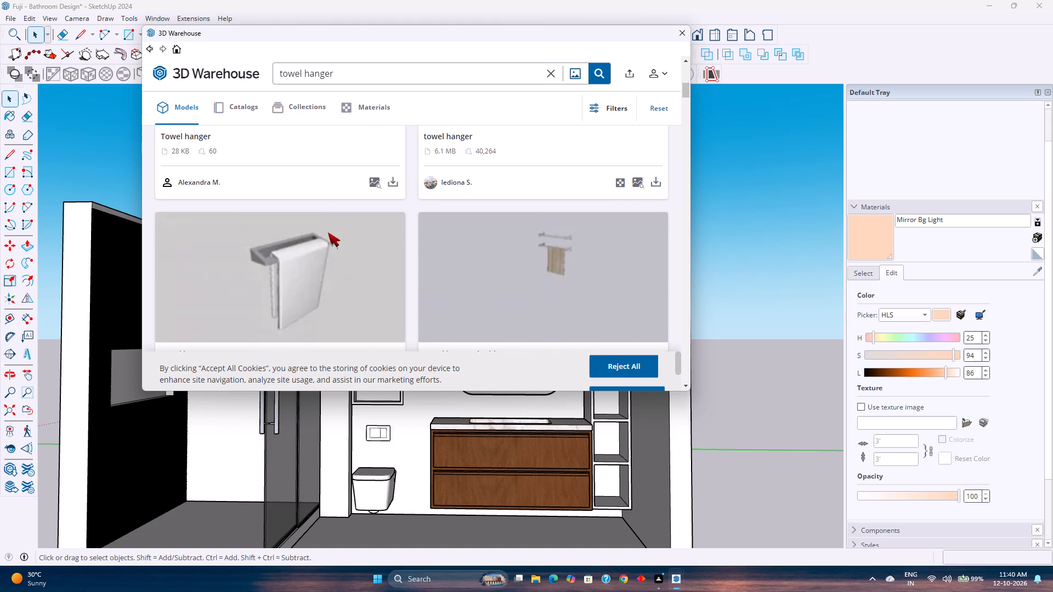
scroll(328, 232, "down", 5)
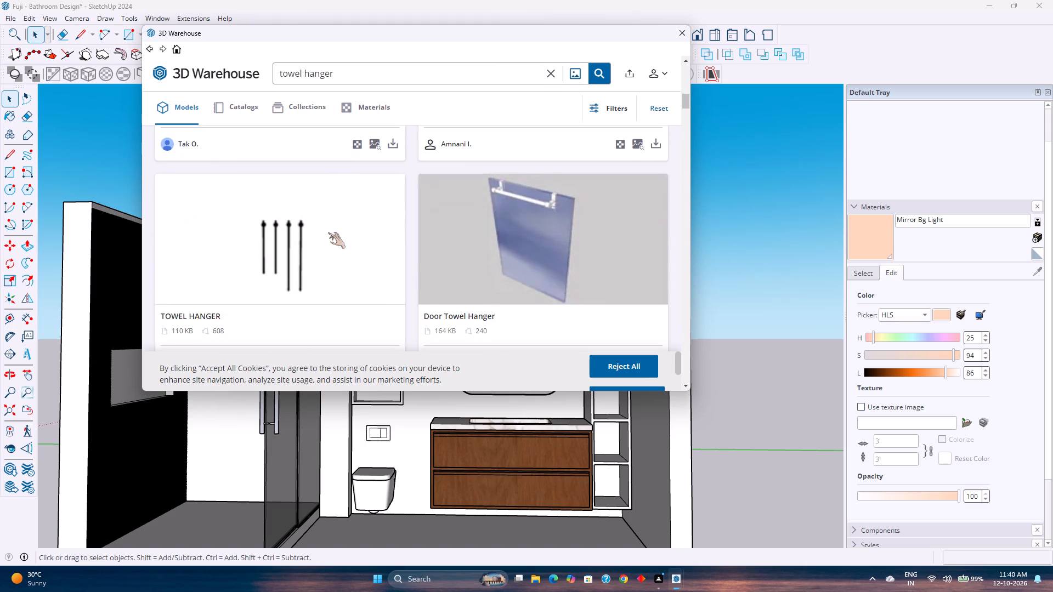
scroll(328, 232, "down", 2)
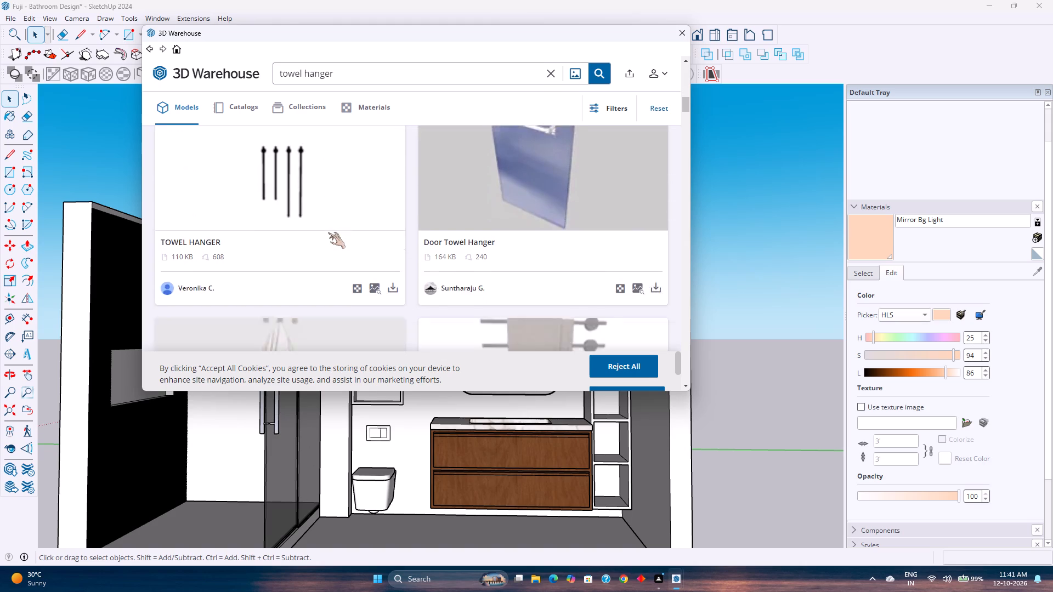
scroll(328, 232, "down", 3)
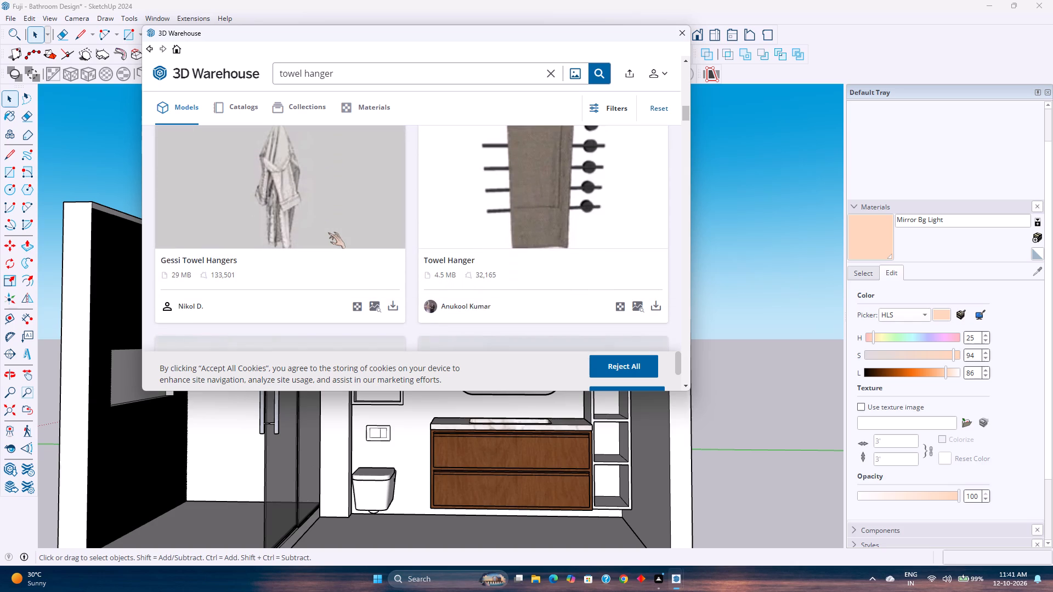
scroll(328, 232, "up", 1)
scroll(328, 232, "down", 3)
scroll(328, 232, "up", 1)
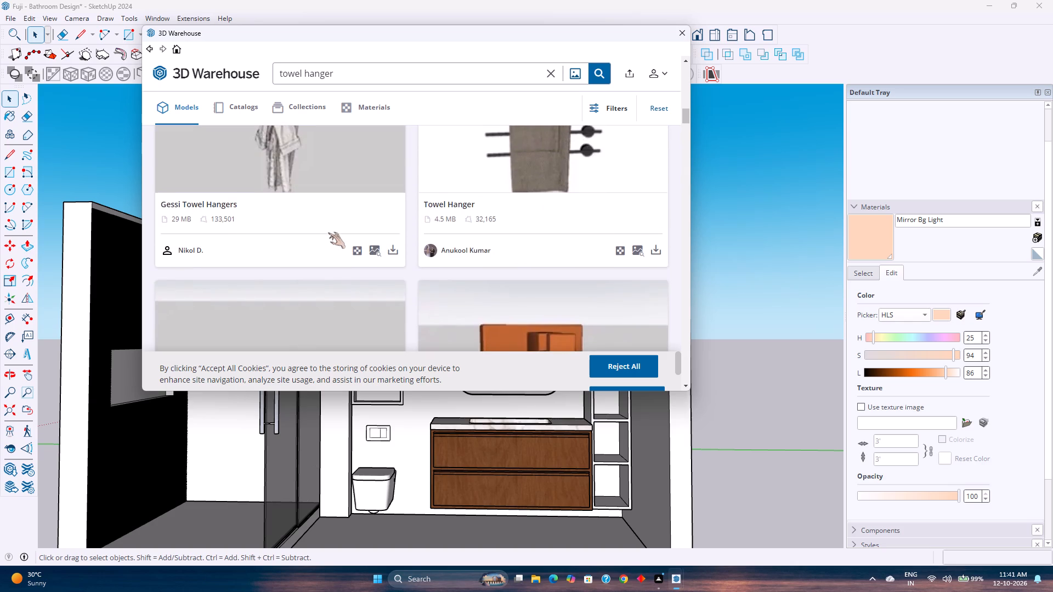
scroll(328, 232, "down", 2)
scroll(328, 232, "up", 2)
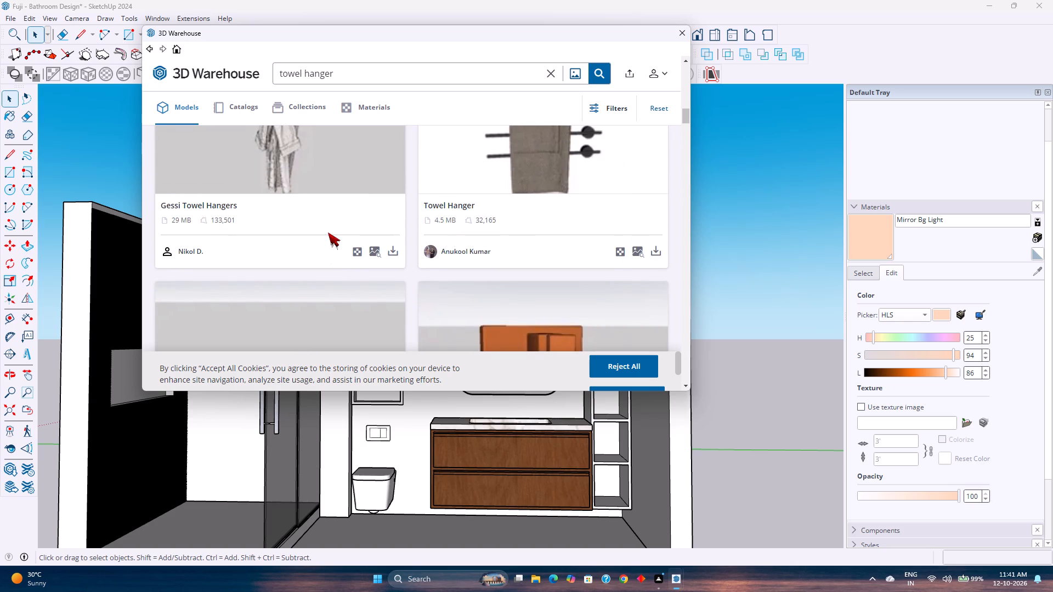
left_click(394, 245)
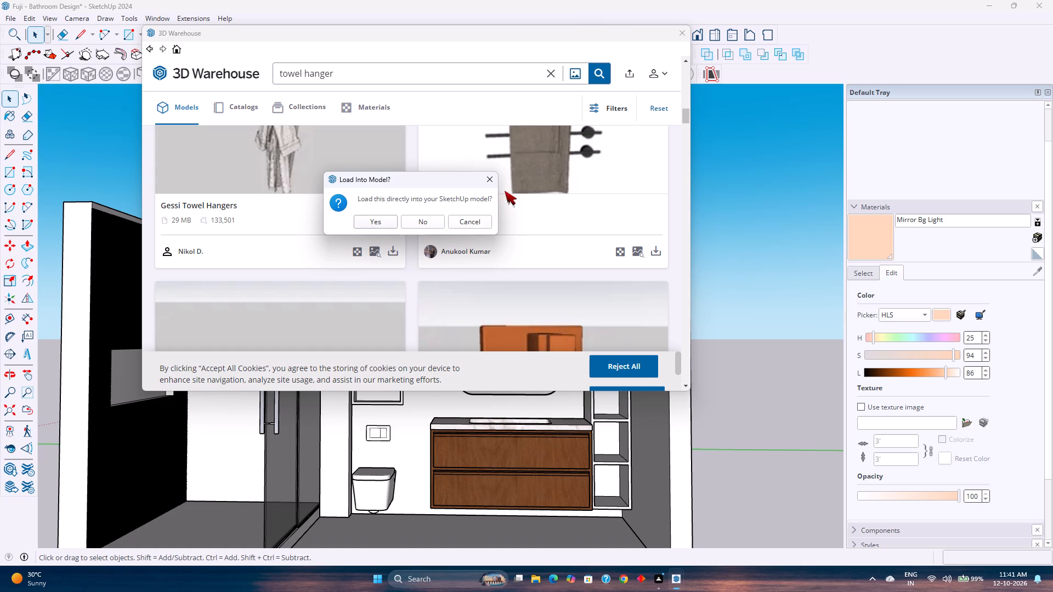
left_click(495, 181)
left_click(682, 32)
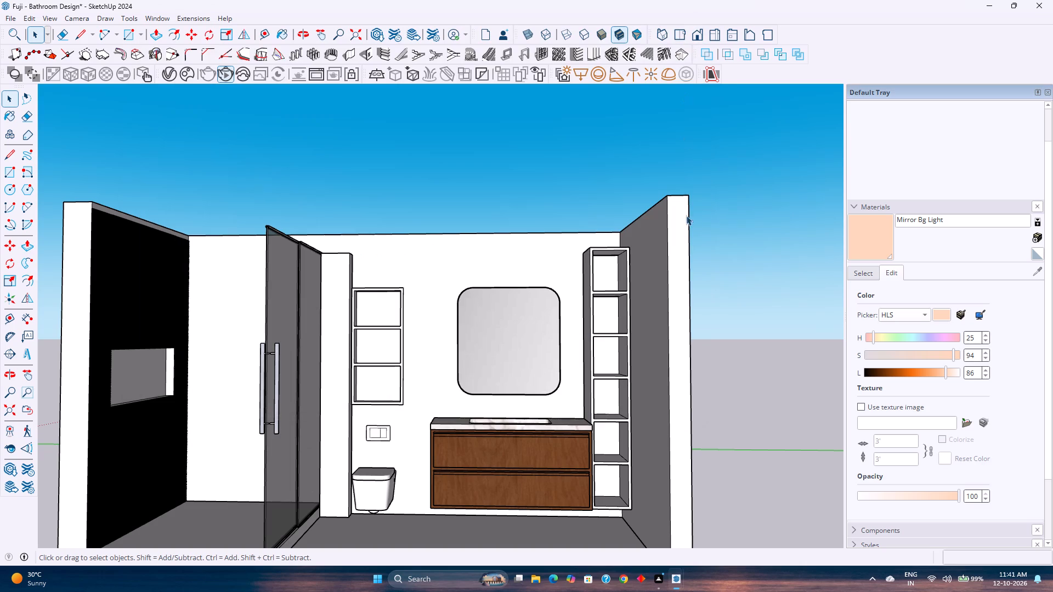
Open the bathroom group that contains the walls and fixtures for editing.
double_click(682, 246)
middle_click_drag(581, 261, 709, 289)
left_click(650, 272)
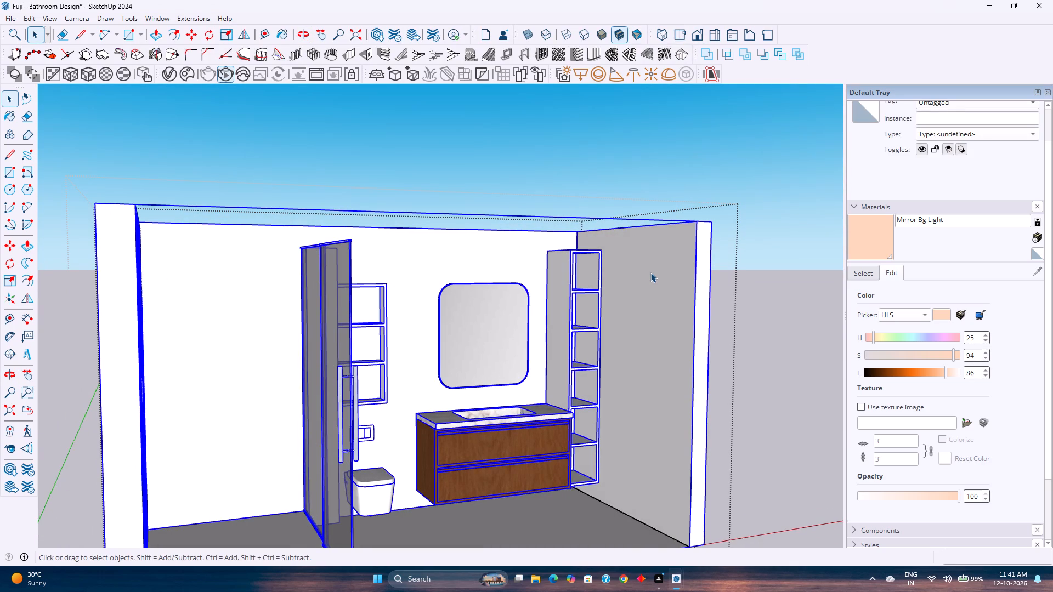
double_click(650, 272)
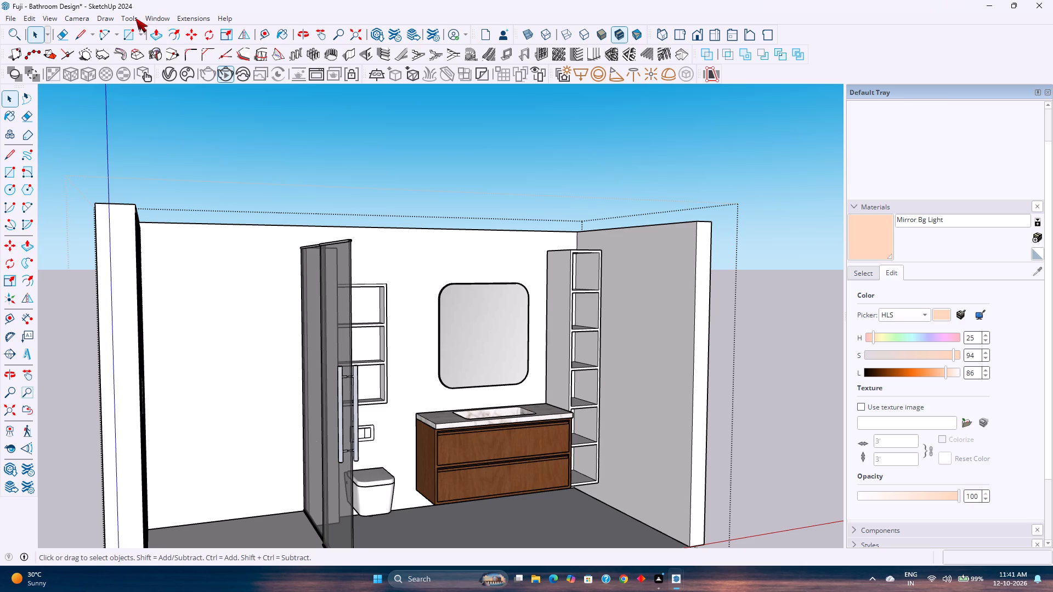
Reopen 3D Warehouse and load the Gessi Towel Hangers model from the "towel hanger" results directly into the bathroom design.
left_click(150, 16)
left_click(219, 104)
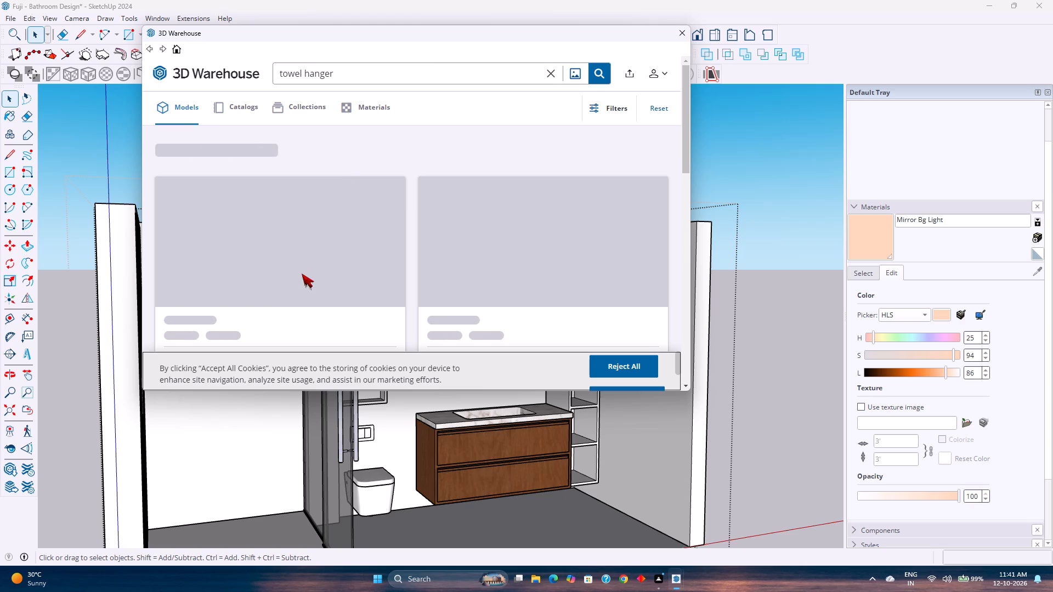
scroll(330, 261, "down", 1)
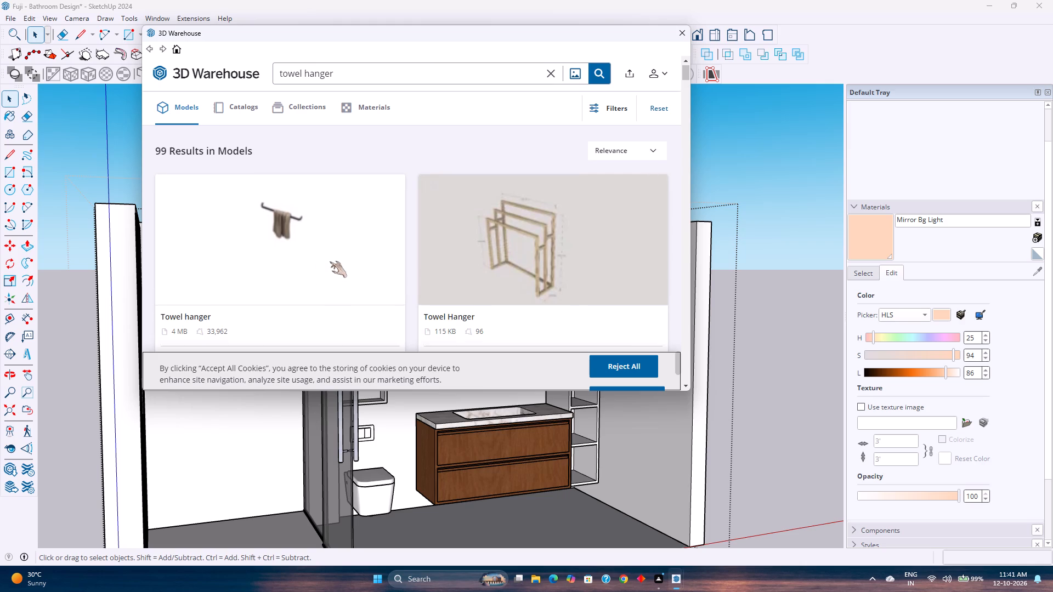
scroll(330, 261, "down", 13)
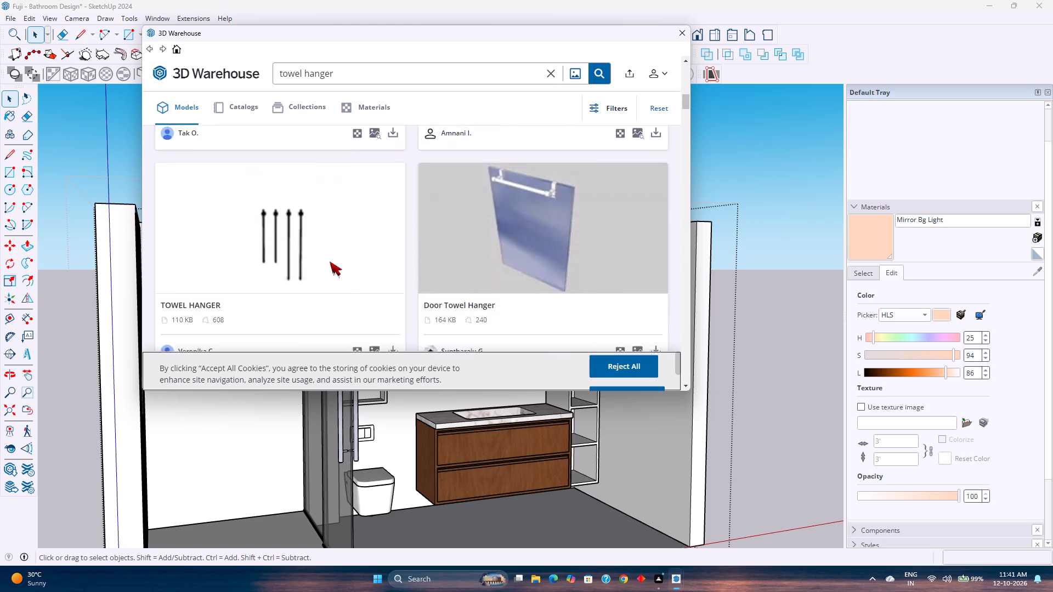
scroll(330, 261, "down", 3)
left_click(392, 305)
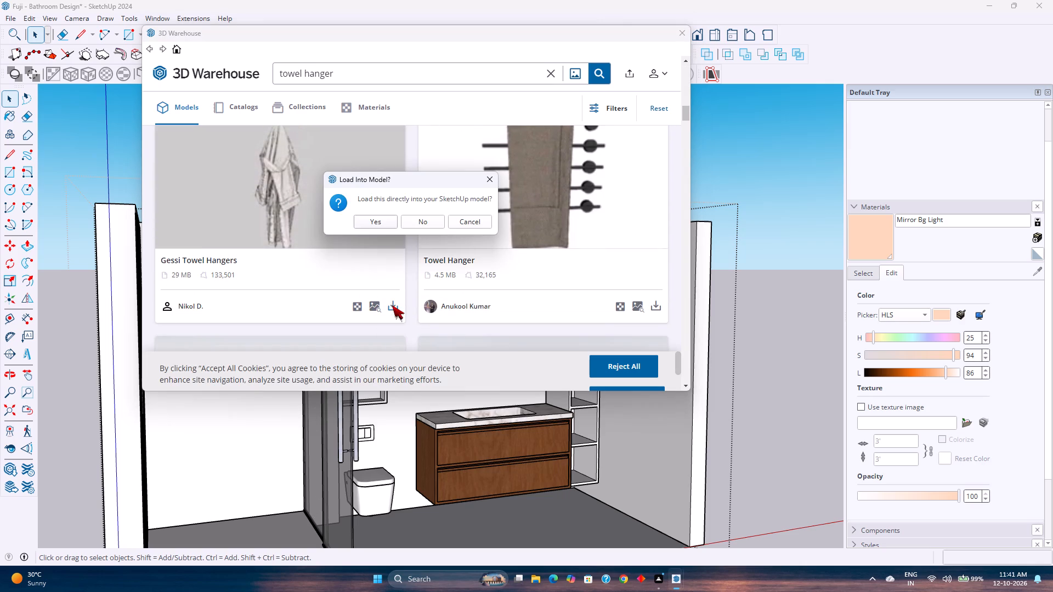
left_click(379, 225)
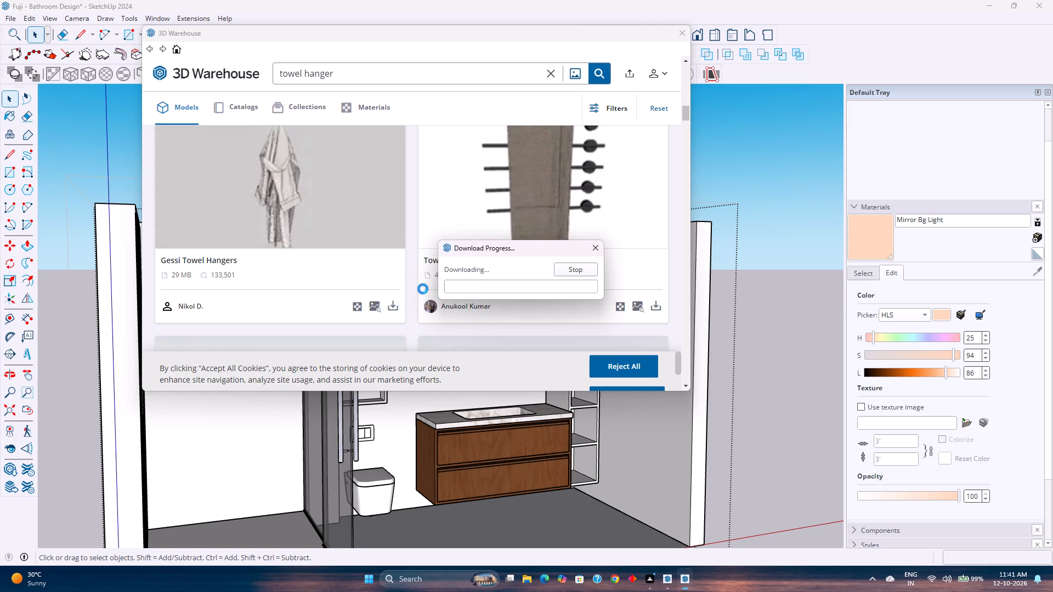
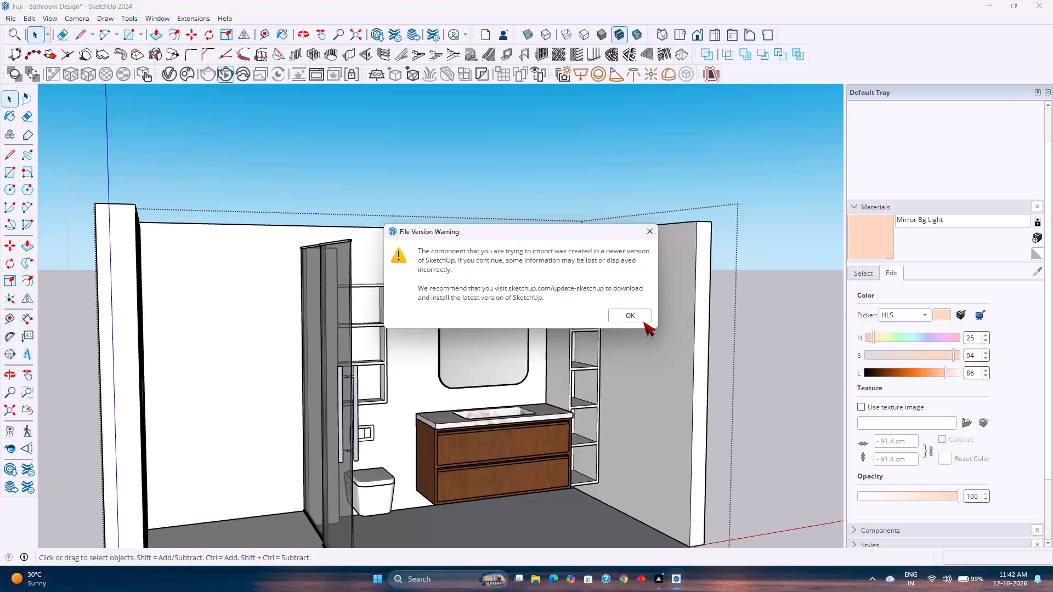
Accept the file version notice and place the Gessi towel hanger on the floor near the tall open shelf.
left_click(638, 315)
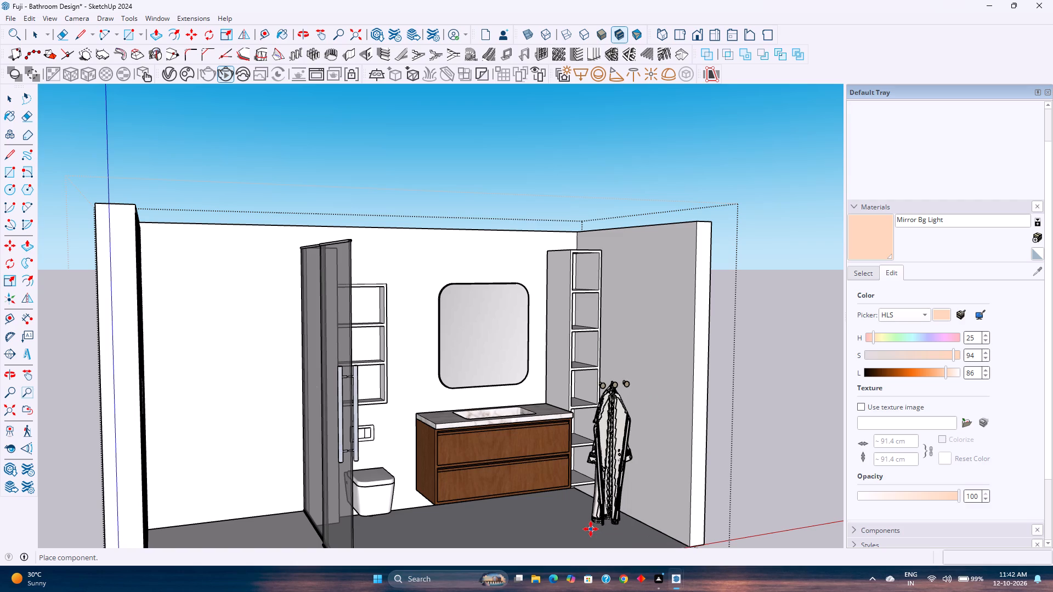
left_click(590, 528)
Rotate the hanger with the bathrobe 90° about the vertical axis so it faces away from the side wall.
scroll(550, 419, "up", 2)
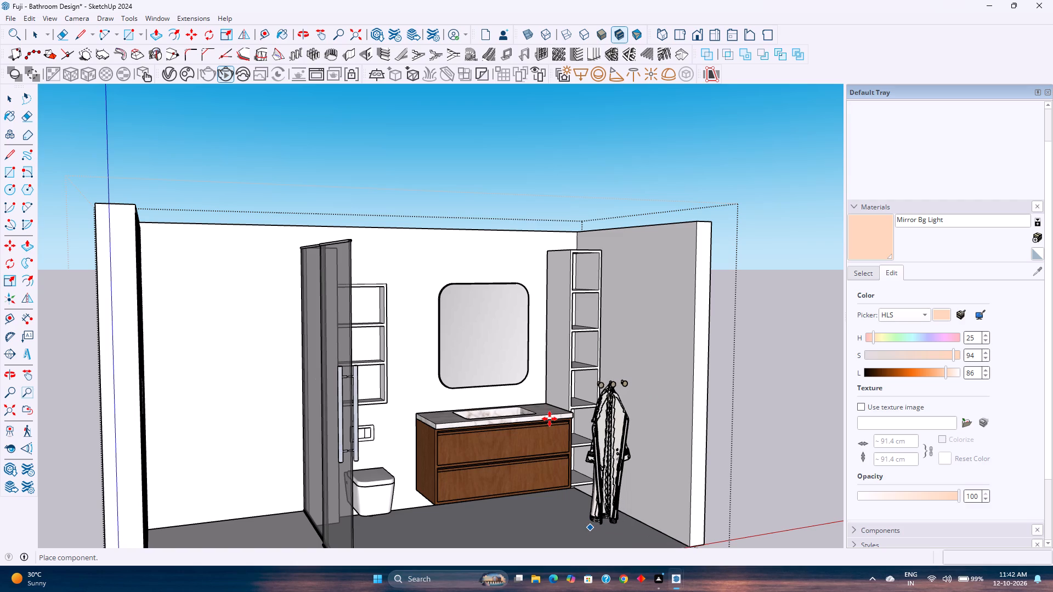
scroll(591, 421, "up", 2)
middle_click_drag(610, 436, 751, 504)
scroll(674, 416, "up", 2)
middle_click_drag(674, 416, 674, 417)
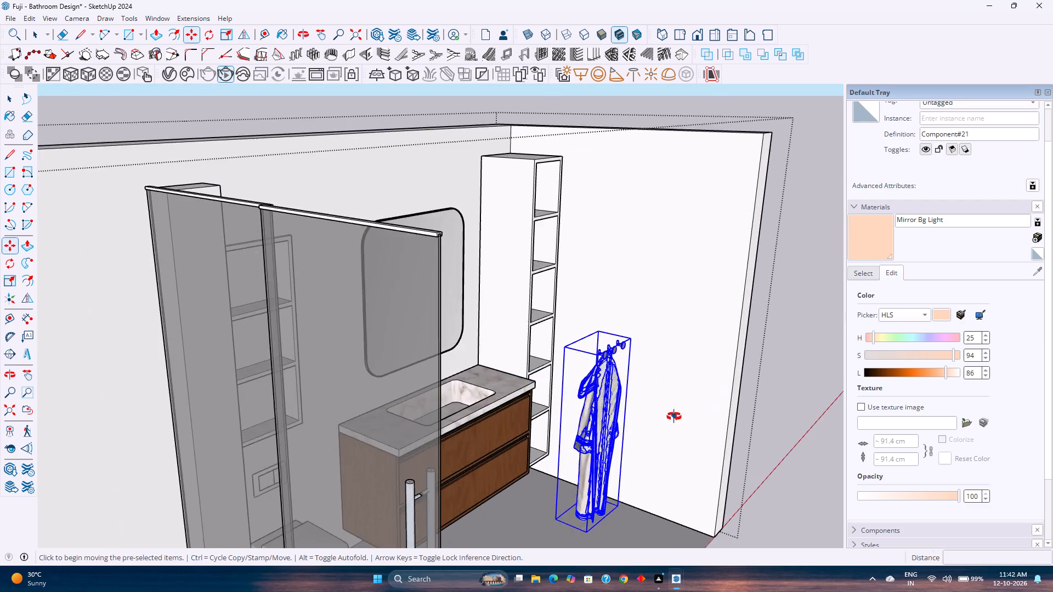
middle_click_drag(674, 417, 698, 540)
left_click(207, 31)
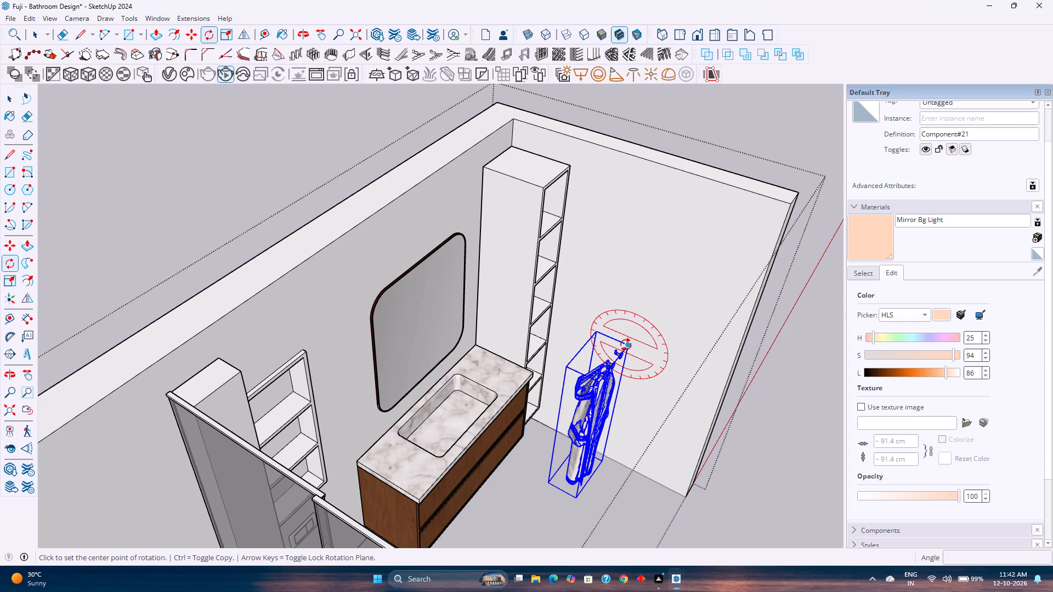
key("Up")
left_click(626, 345)
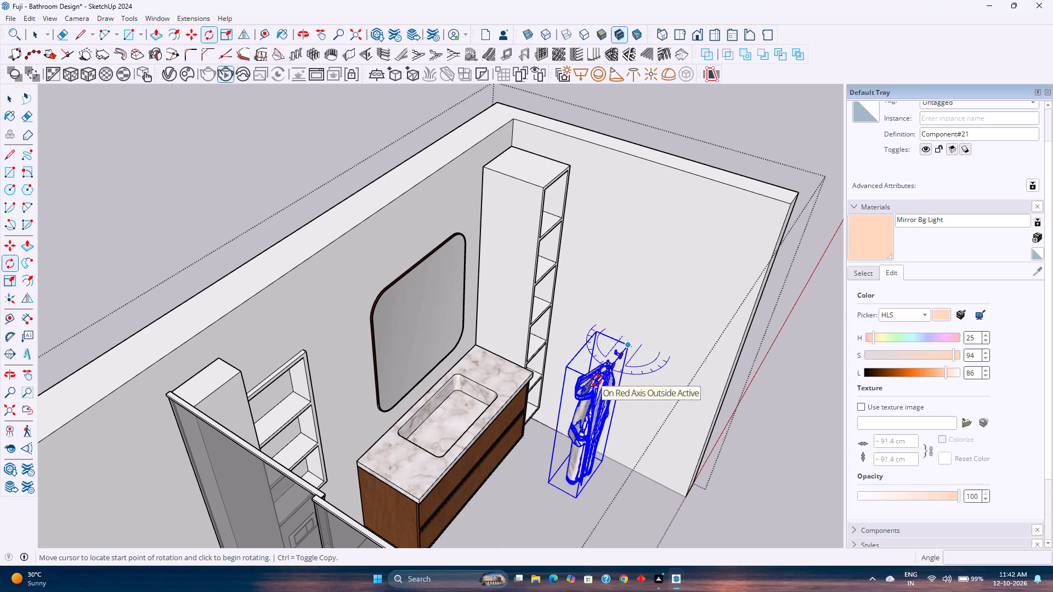
left_click(596, 380)
left_click(716, 381)
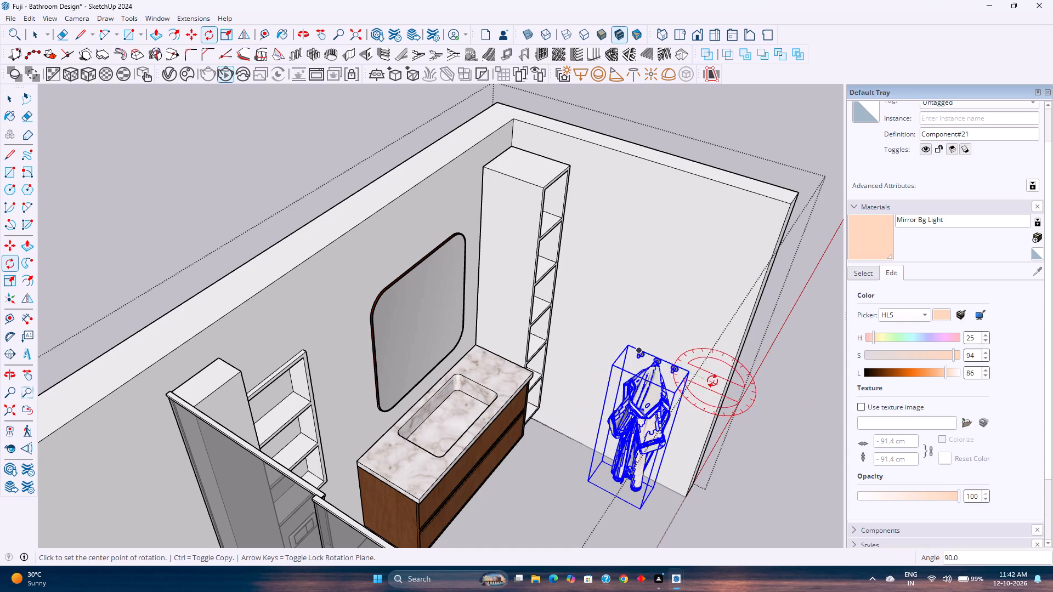
Move the robe hanger about 2' 7" up onto the side wall beside the tall open shelf.
key("m")
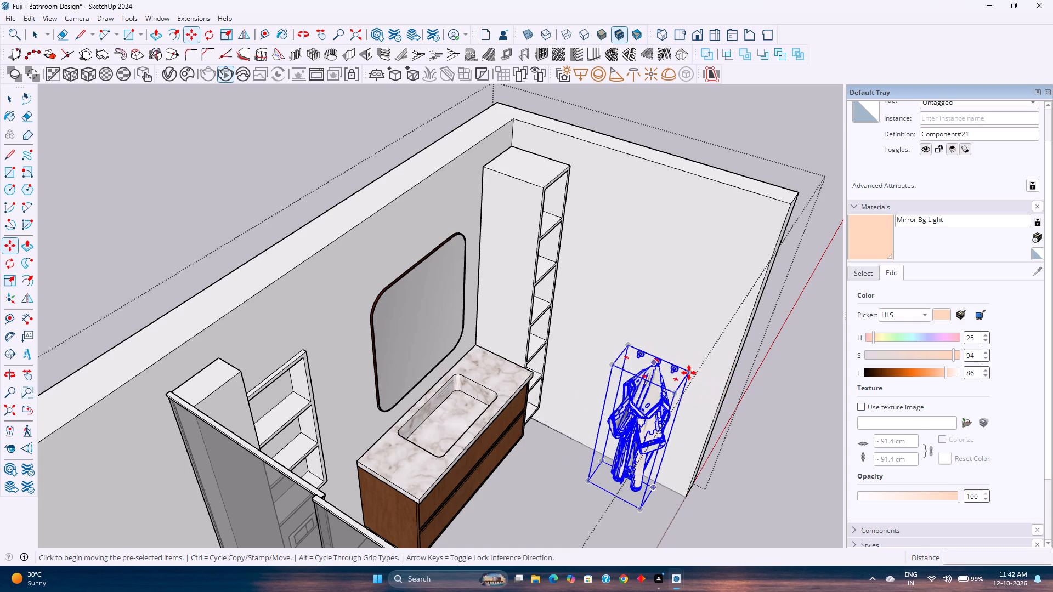
left_click(689, 373)
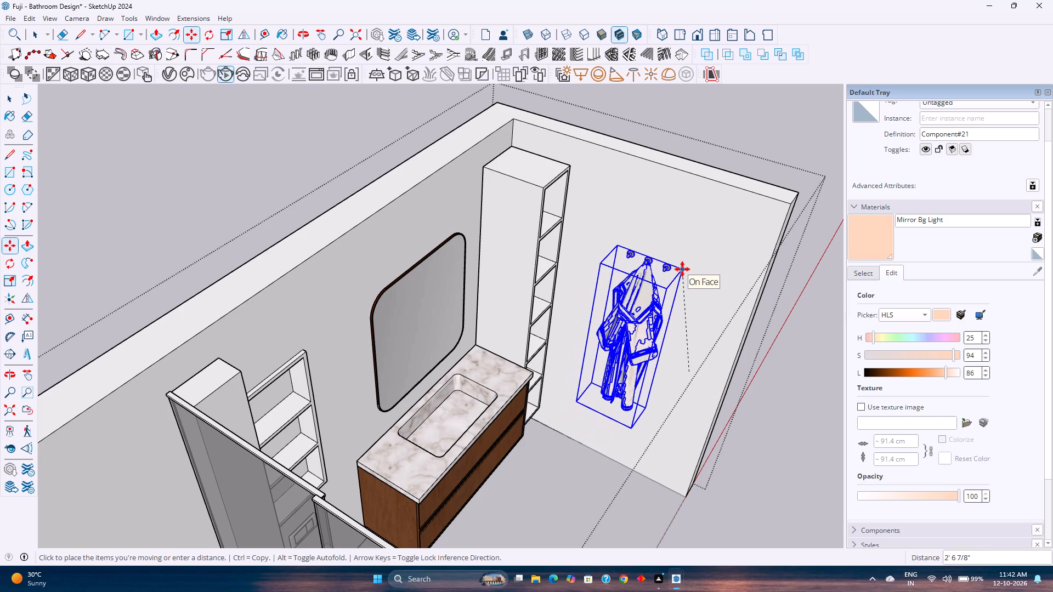
left_click(683, 267)
Lower the robe hanger by about 5" along the side wall and deselect it.
middle_click_drag(695, 382, 556, 287)
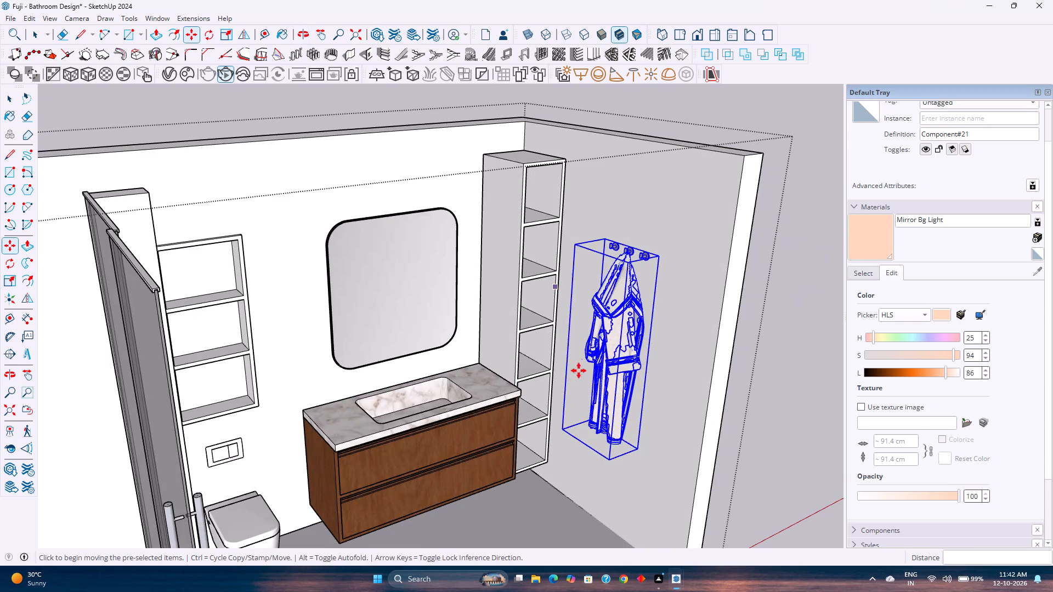
middle_click_drag(579, 371, 499, 290)
scroll(514, 331, "down", 1)
middle_click_drag(514, 331, 461, 310)
left_click(598, 220)
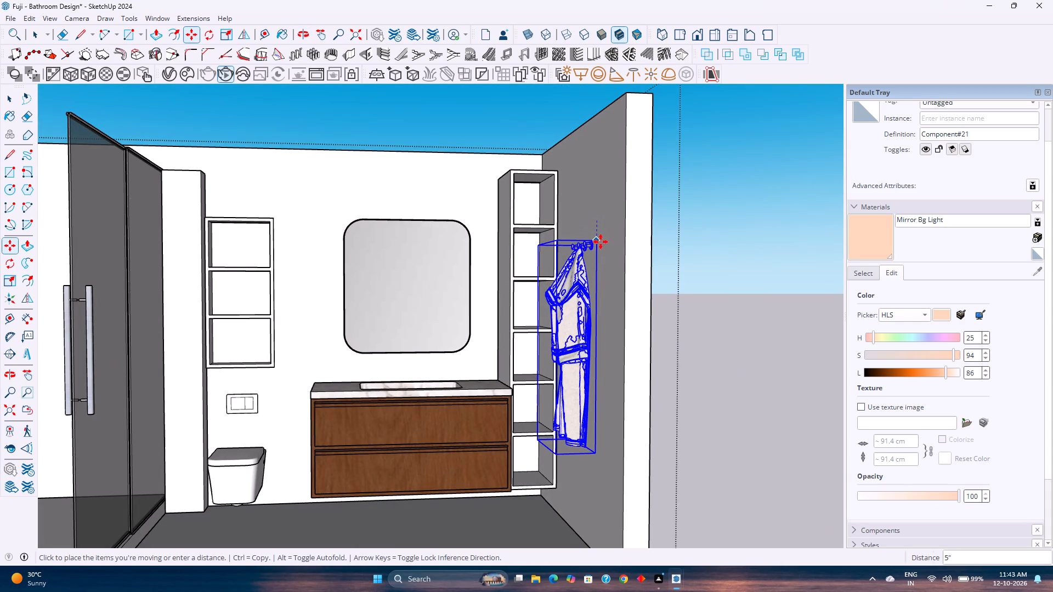
left_click(601, 242)
key("space")
key("Escape")
Examine the robe hanger's placement on the side wall up close and against the whole bathroom.
middle_click_drag(550, 287, 551, 287)
scroll(551, 287, "down", 1)
middle_click_drag(551, 287, 649, 373)
scroll(614, 367, "up", 8)
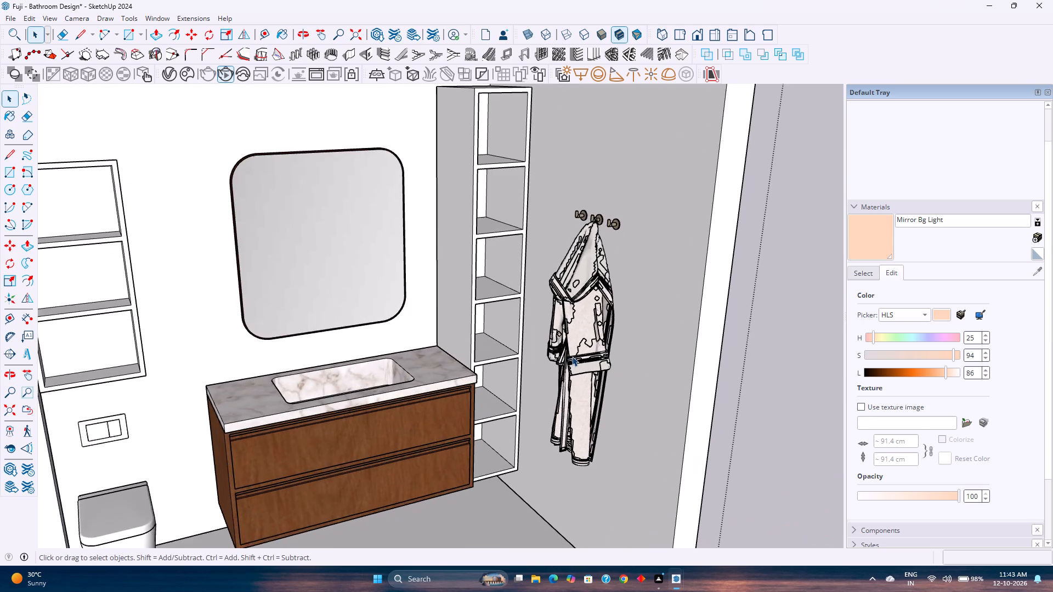
scroll(572, 356, "up", 1)
scroll(572, 356, "down", 7)
middle_click_drag(571, 356, 477, 356)
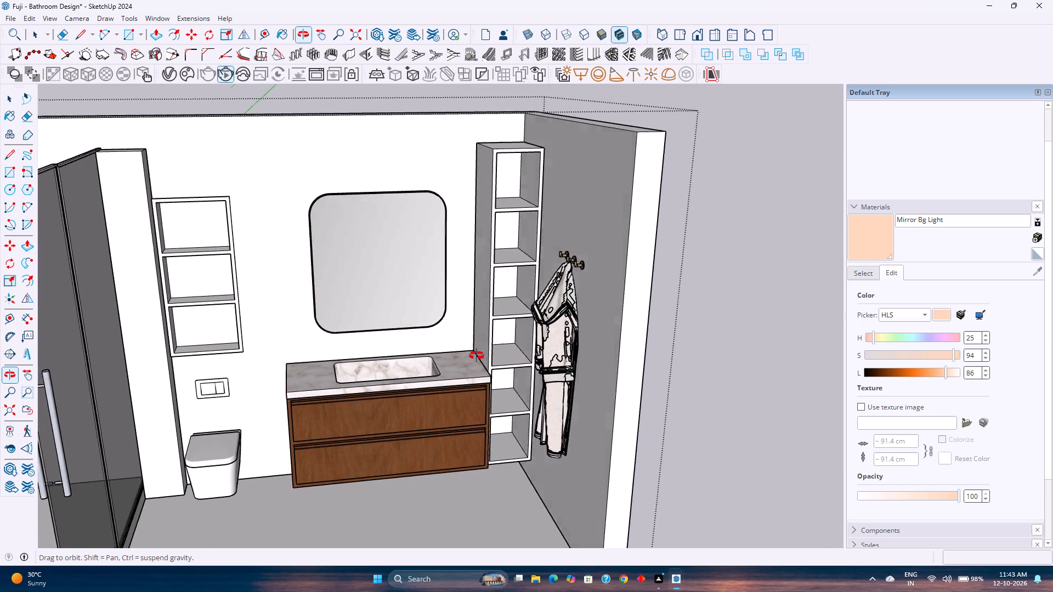
middle_click_drag(477, 356, 474, 356)
middle_click_drag(474, 356, 697, 369, "shift")
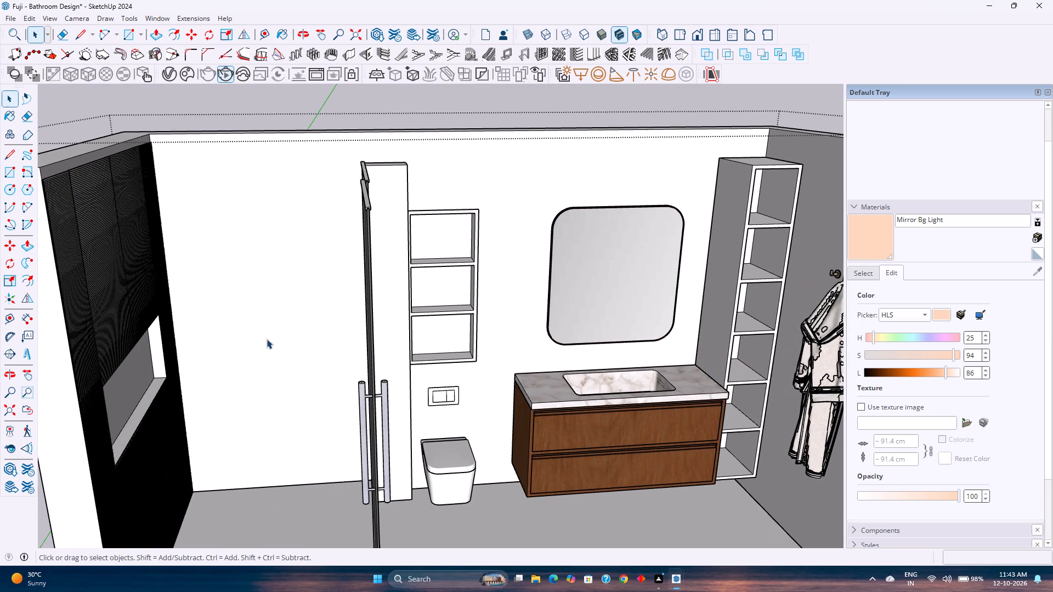
scroll(254, 294, "down", 2)
middle_click_drag(268, 312, 186, 289)
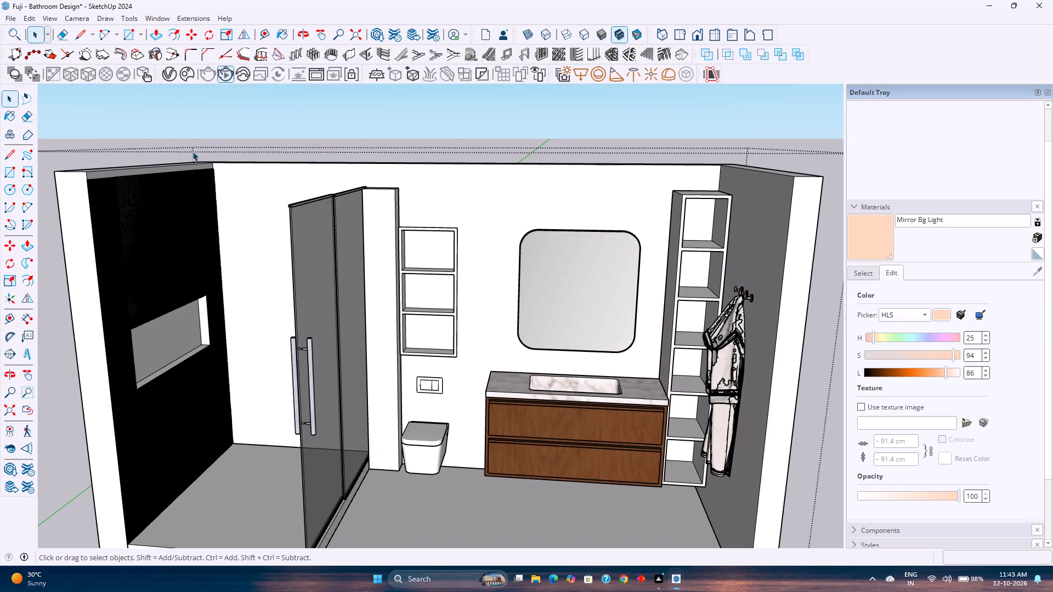
Find the "Towel and Hanger" model among the "towel hanger" results in 3D Warehouse and load it directly into the design.
left_click(165, 16)
left_click(172, 98)
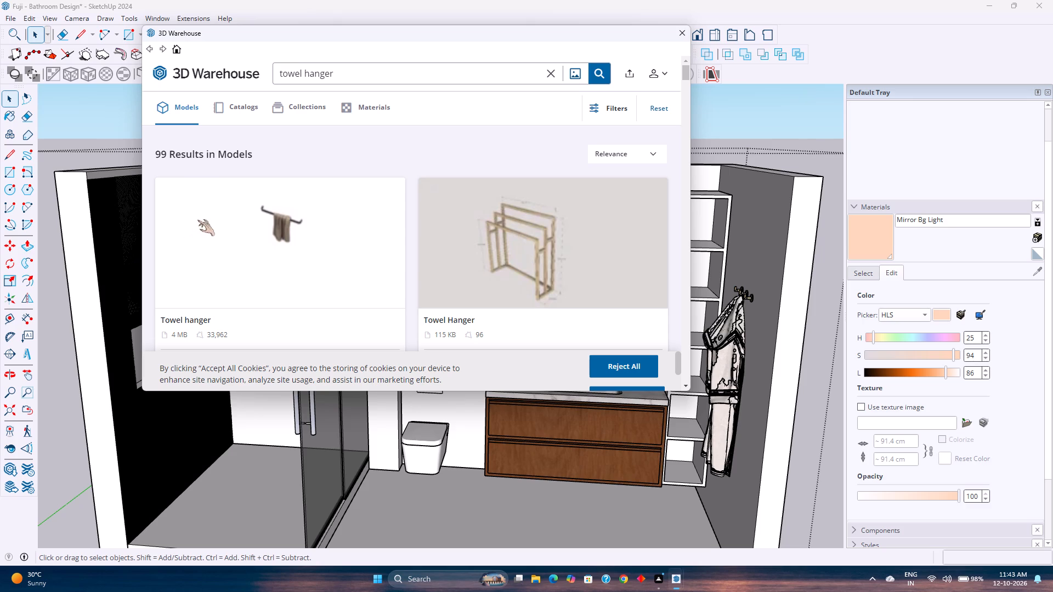
scroll(384, 251, "down", 6)
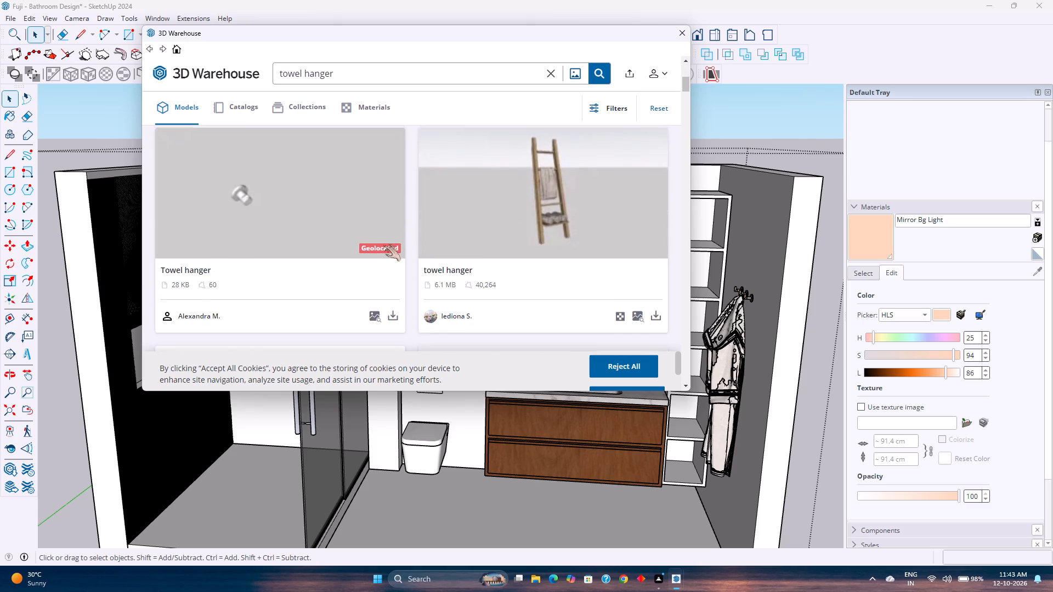
scroll(383, 245, "down", 9)
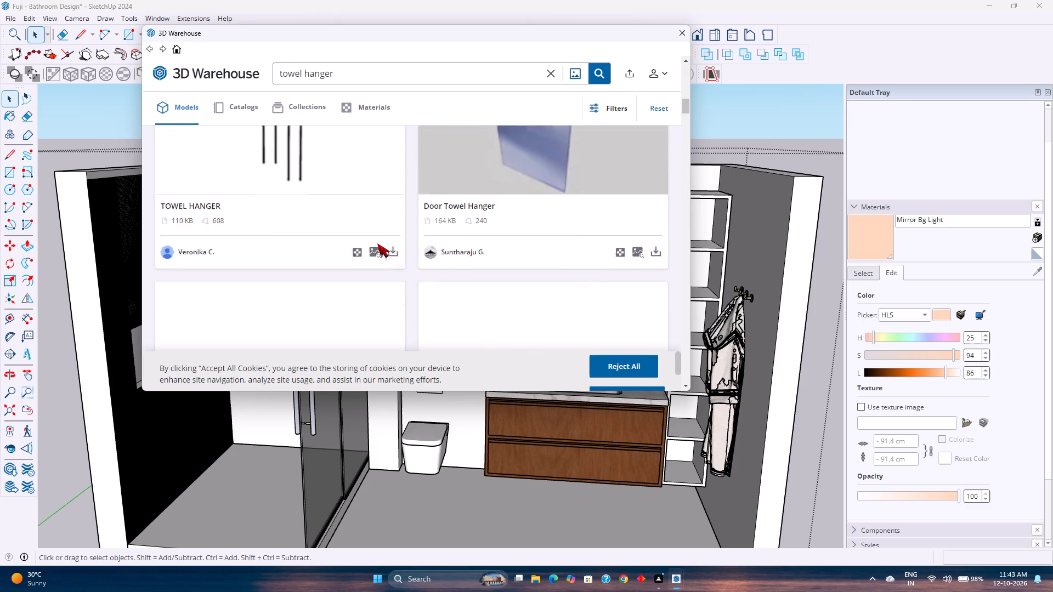
scroll(377, 243, "down", 8)
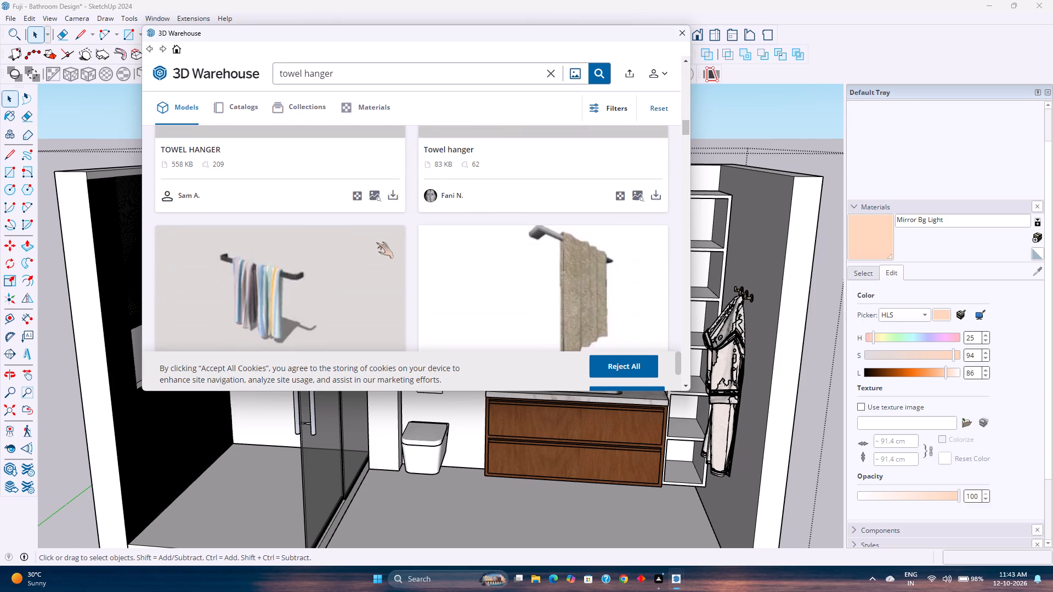
scroll(375, 241, "down", 8)
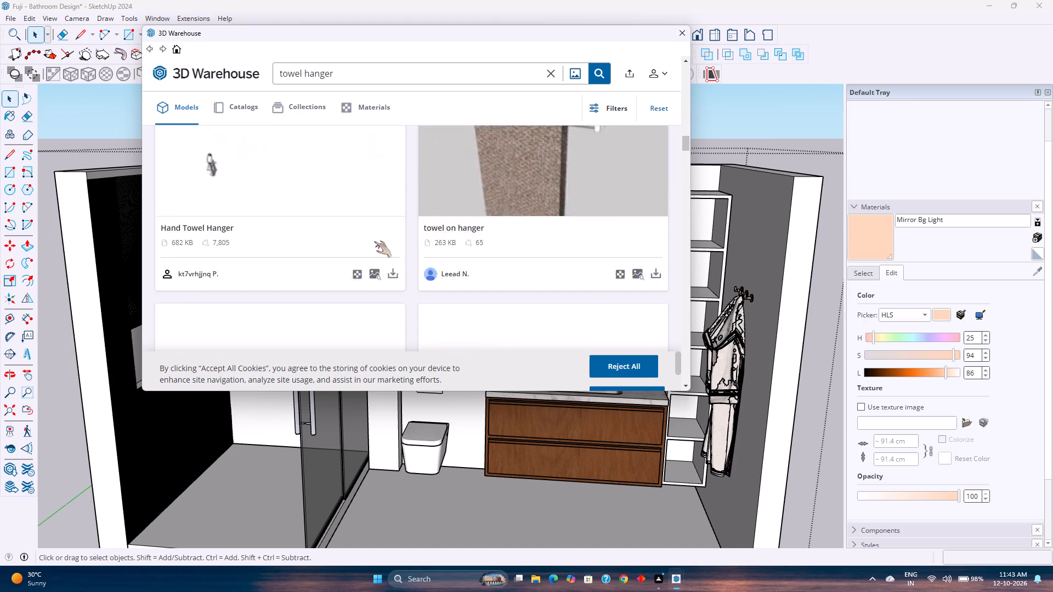
scroll(374, 241, "down", 4)
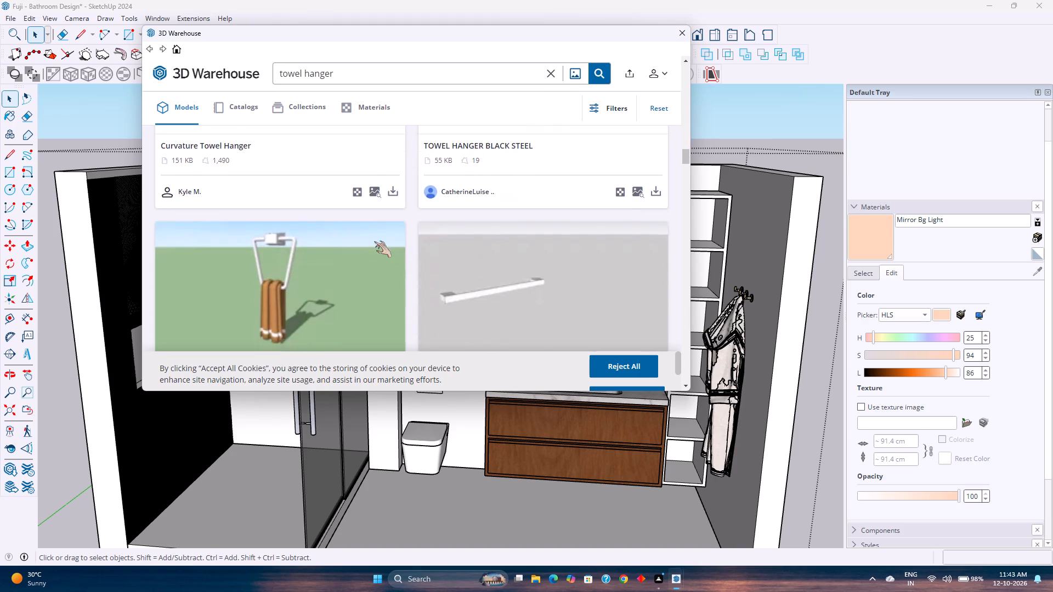
scroll(374, 241, "down", 2)
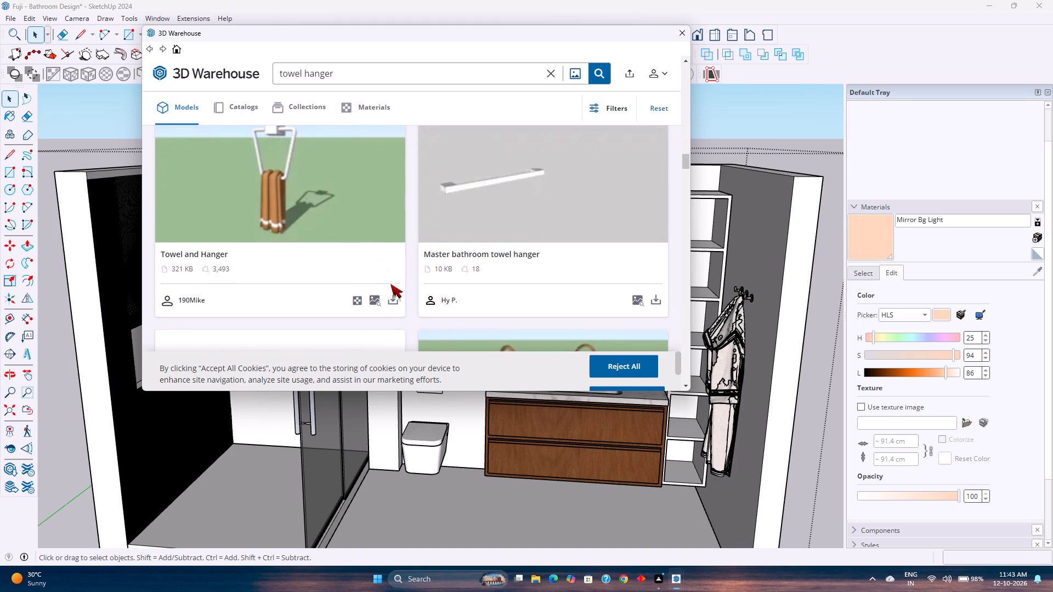
left_click(394, 292)
left_click(366, 223)
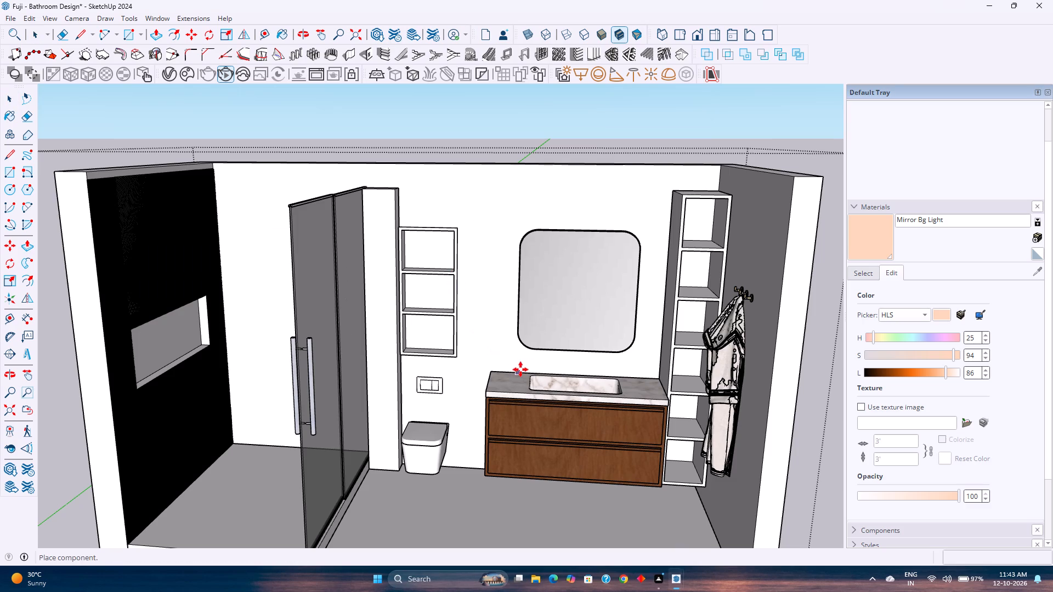
Place the towel and hanger component and move it onto the back wall between the open niche shelves and the mirror.
scroll(485, 344, "up", 4)
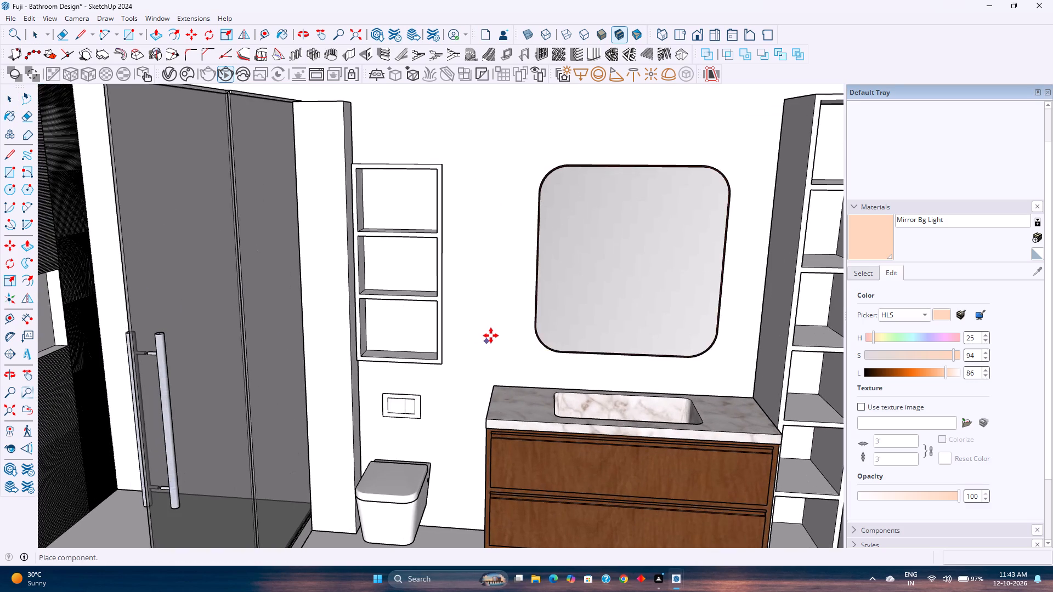
scroll(493, 326, "up", 4)
scroll(475, 351, "down", 7)
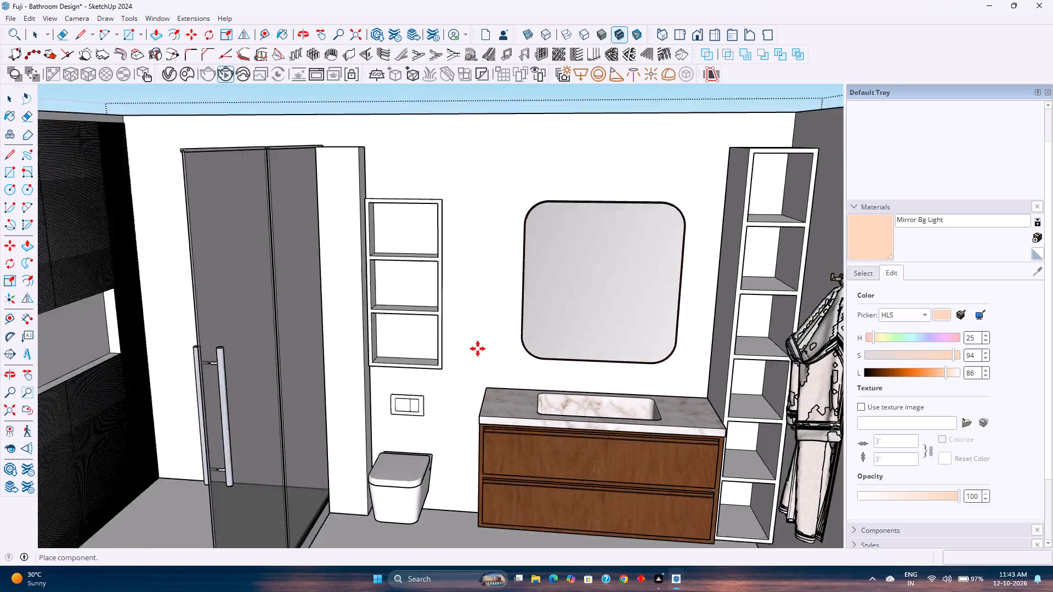
scroll(478, 349, "down", 7)
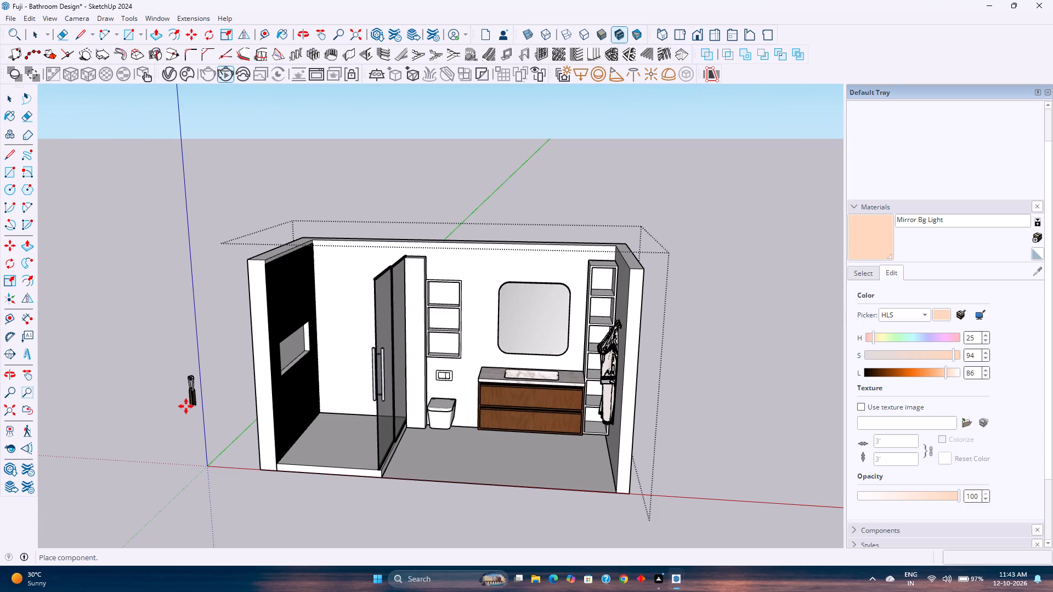
left_click(186, 407)
scroll(184, 392, "up", 13)
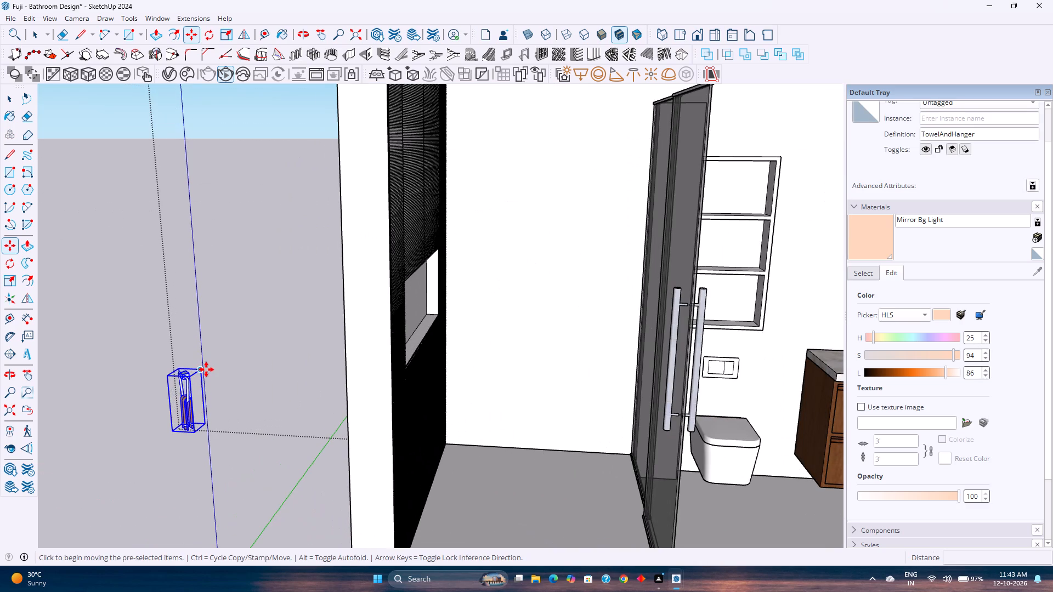
left_click(205, 368)
middle_click_drag(724, 379, 513, 350)
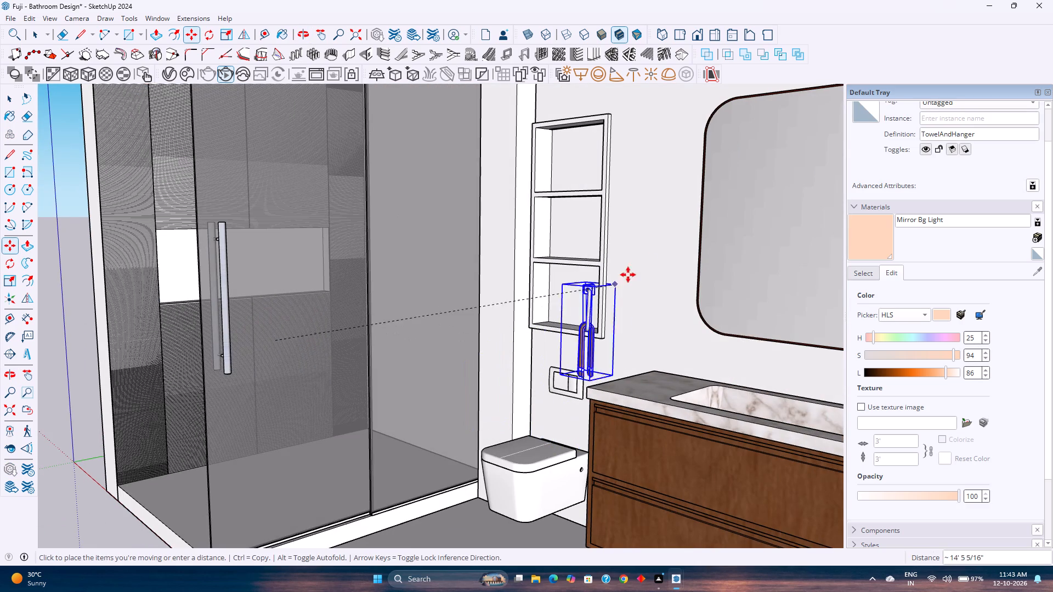
left_click(669, 221)
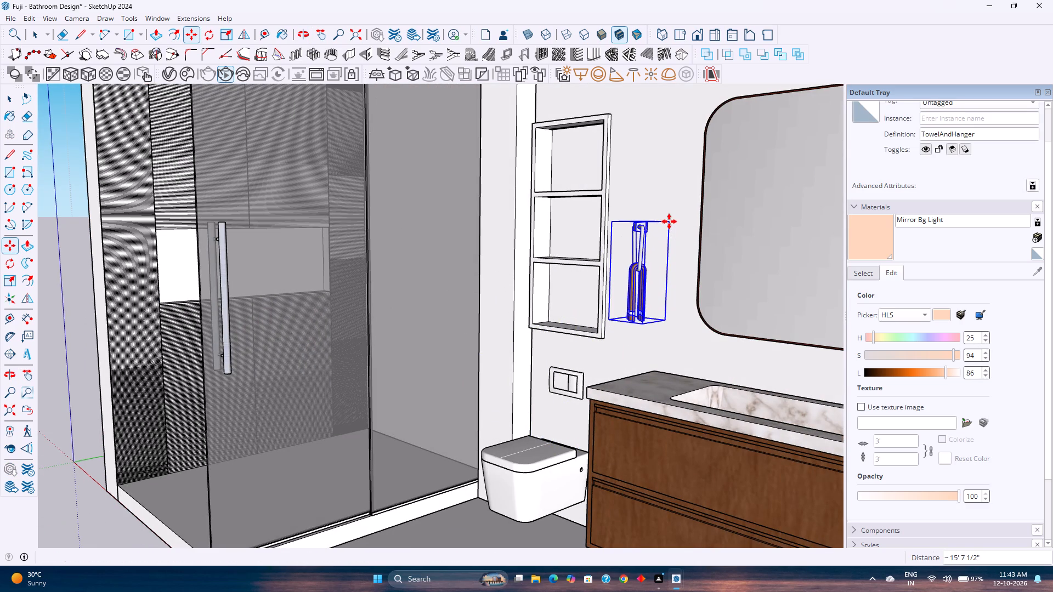
Open the towel and hanger component and rotate its hanger and towels together by 45° toward alignment with the back wall.
middle_click_drag(648, 231, 727, 312)
scroll(728, 335, "up", 8)
middle_click_drag(700, 332, 718, 415)
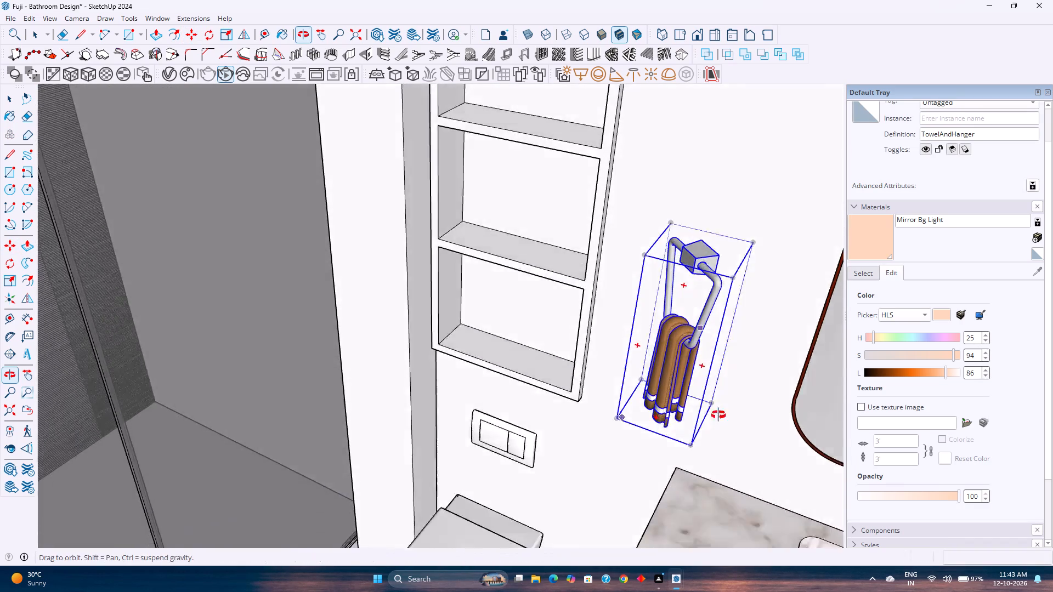
middle_click_drag(718, 415, 733, 472)
scroll(707, 333, "up", 2)
middle_click_drag(707, 333, 680, 423)
middle_click_drag(659, 408, 672, 401)
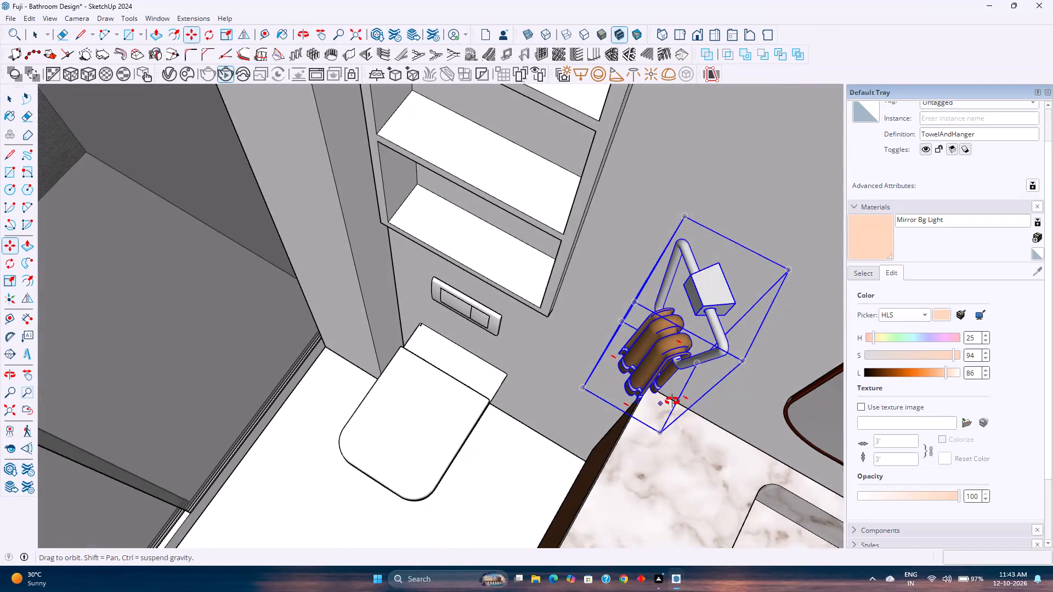
middle_click_drag(672, 401, 679, 394)
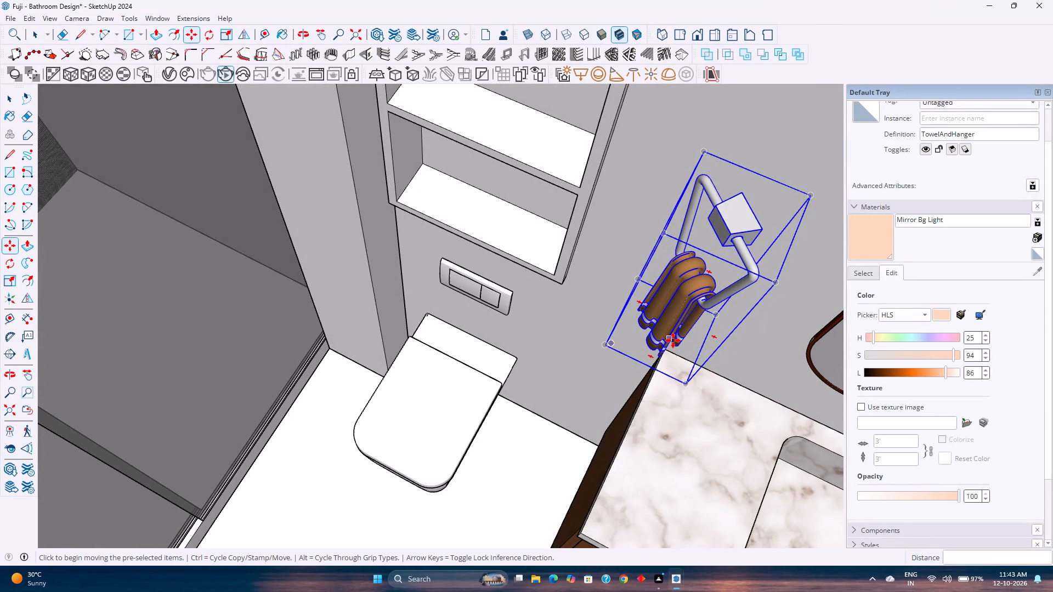
key("space")
double_click(742, 238)
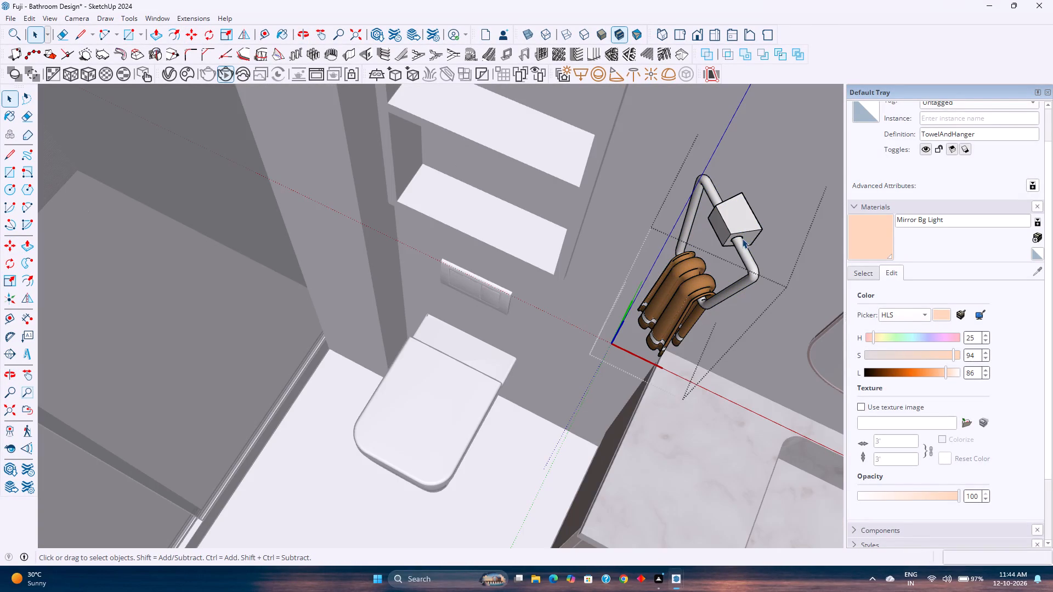
left_click(741, 227)
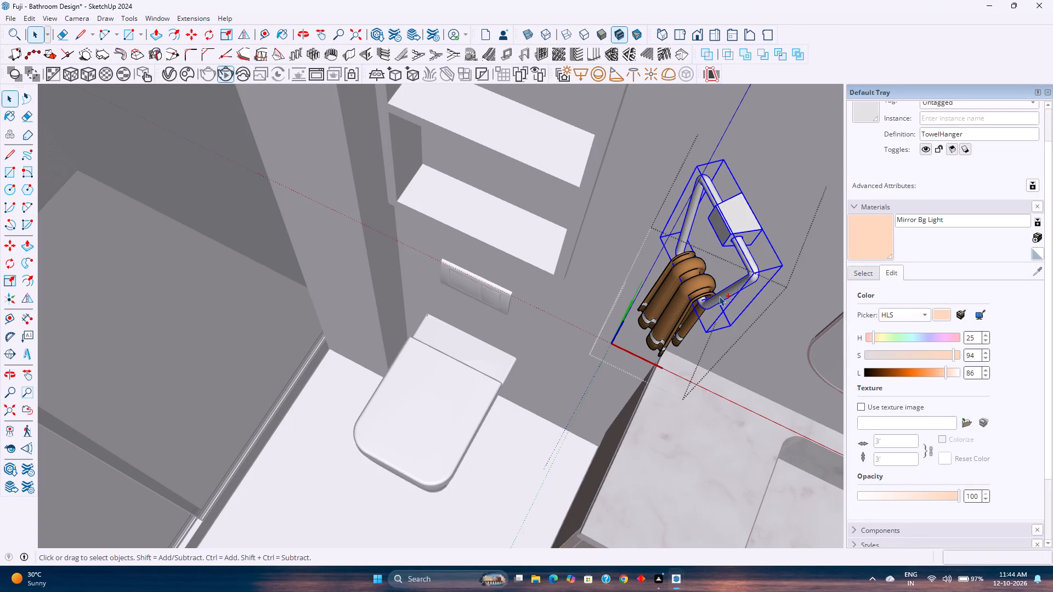
left_click(683, 301, "ctrl")
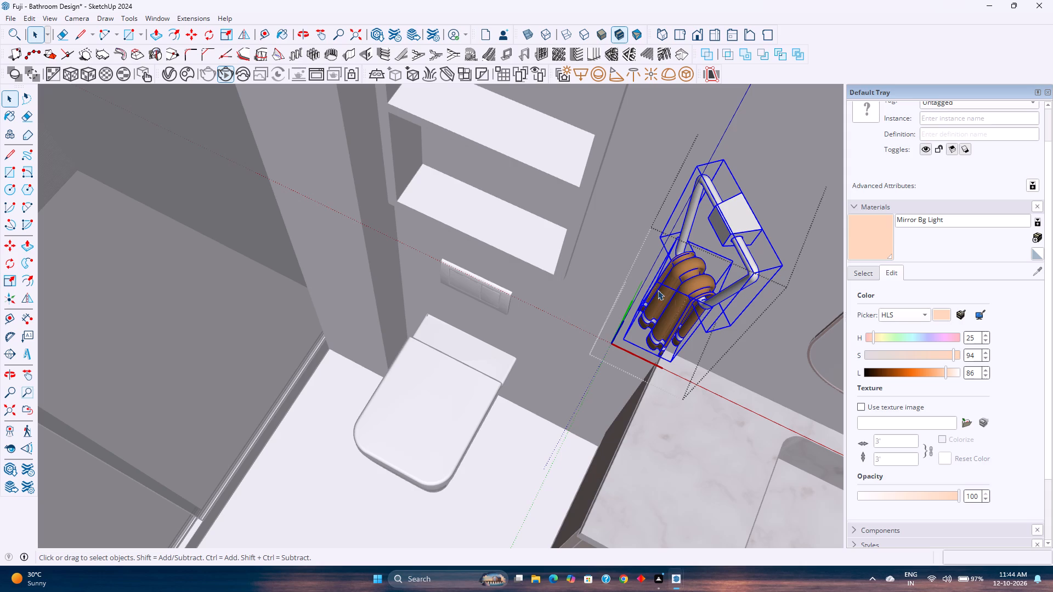
left_click(211, 36)
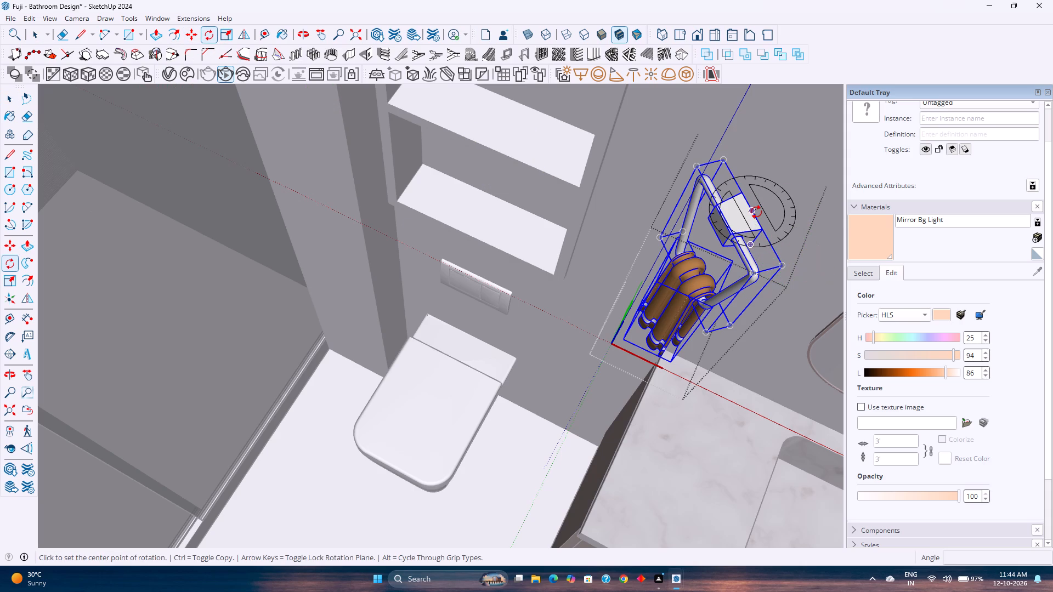
left_click(756, 212)
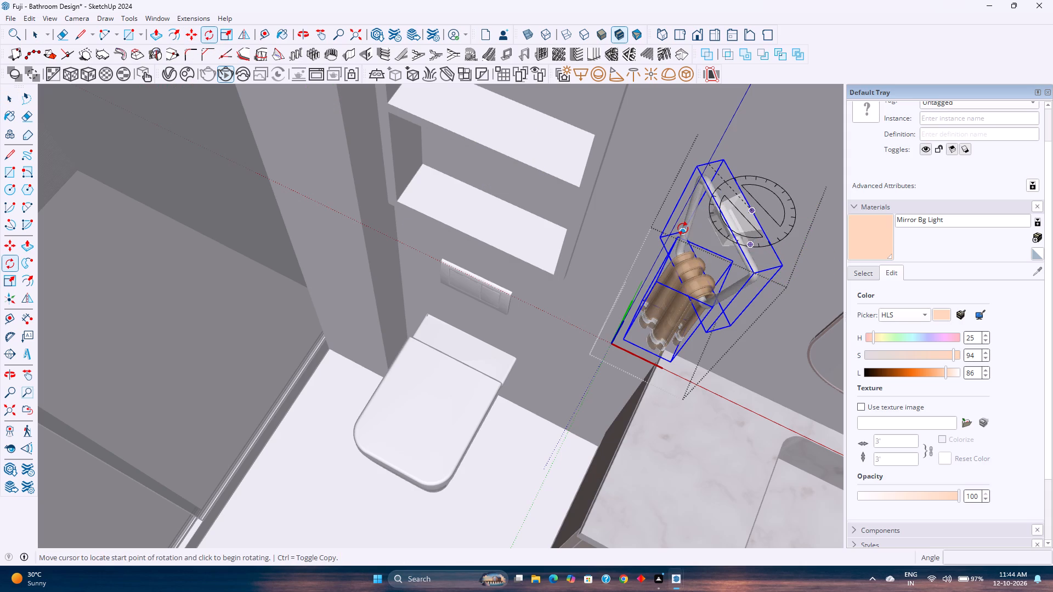
left_click(683, 229)
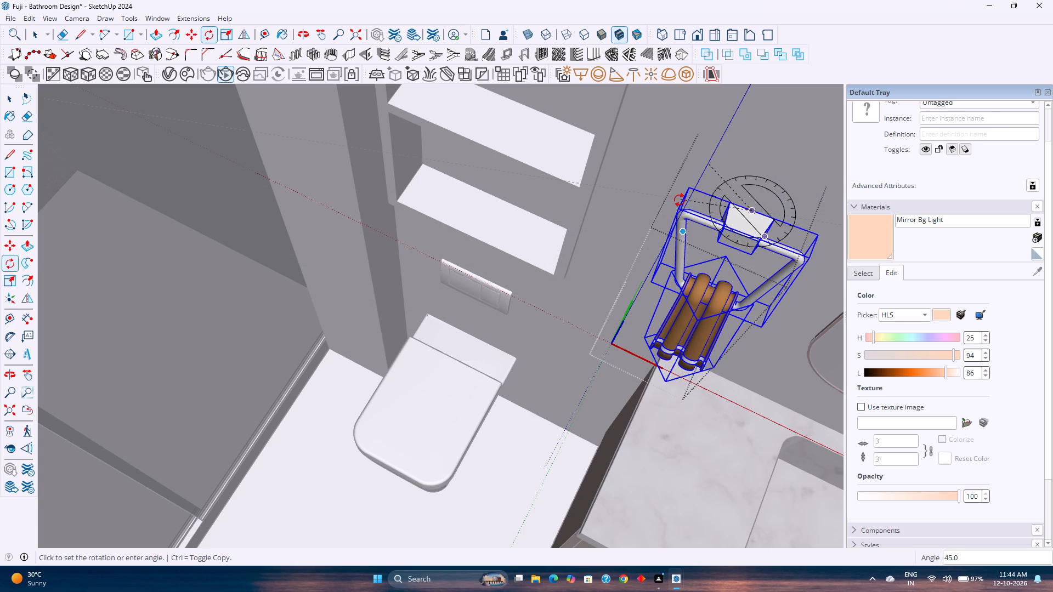
type("45")
key("Return")
key("space")
key("Escape")
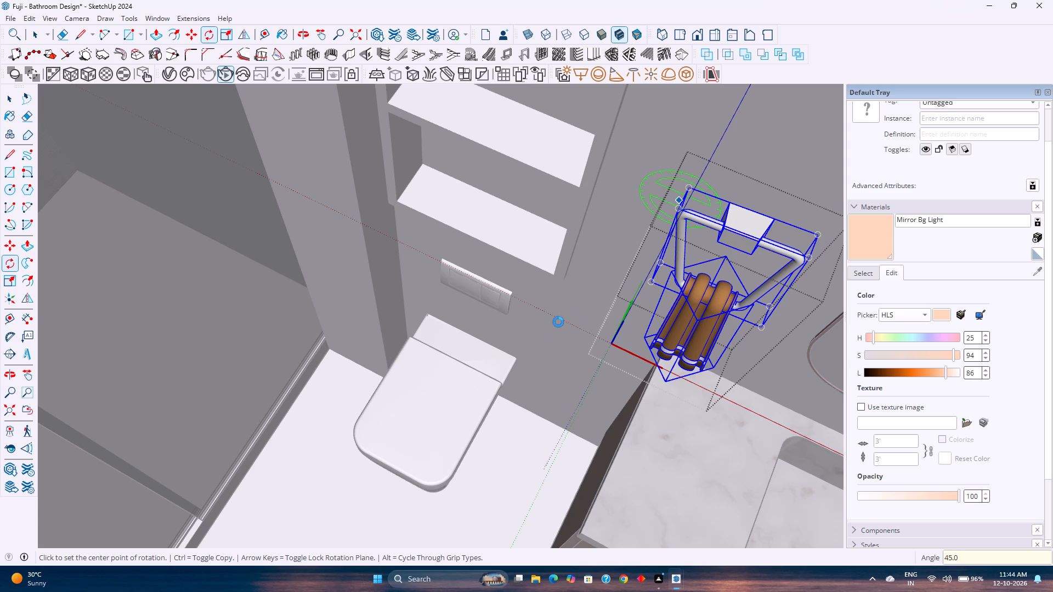
Move the towel and hanger component toward the back wall by about 2 3/8", then about 1 7/16" from its bracket corner, and deselect it.
left_click(724, 237)
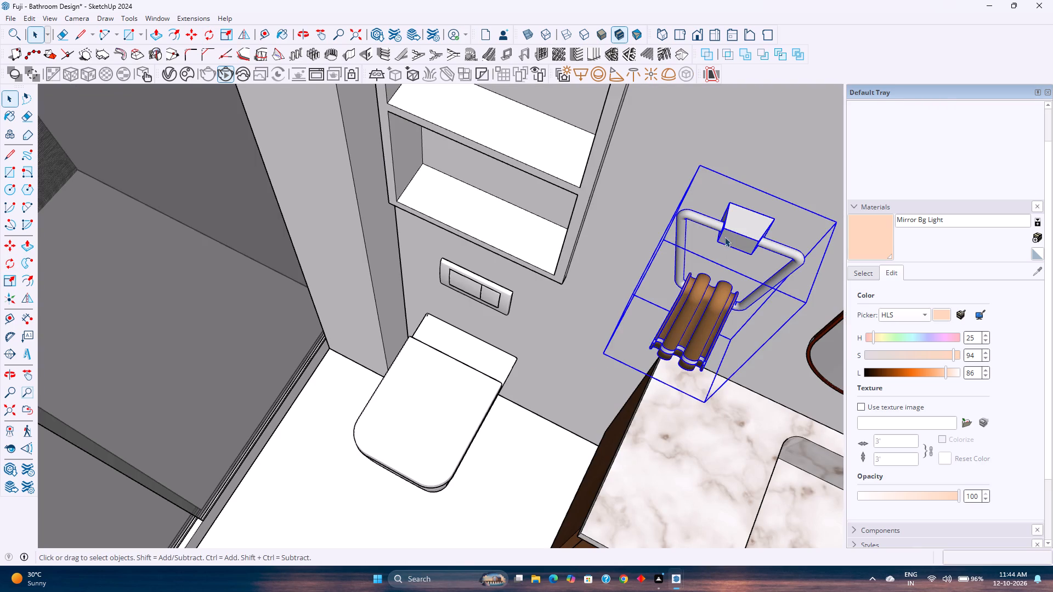
middle_click_drag(728, 304, 591, 197)
middle_click_drag(628, 332, 532, 248)
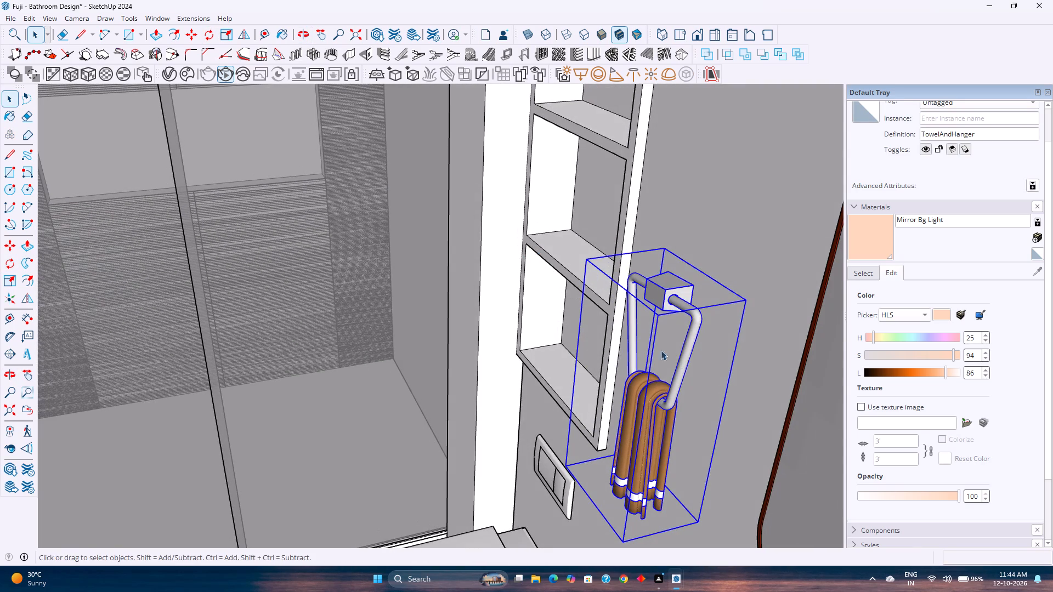
middle_click_drag(686, 361, 516, 315)
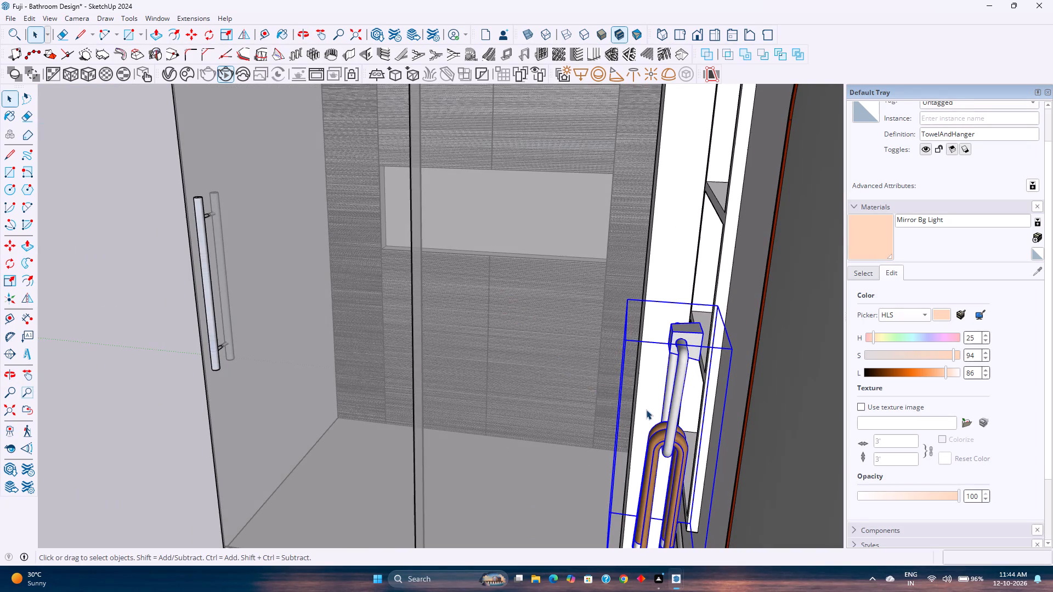
key("m")
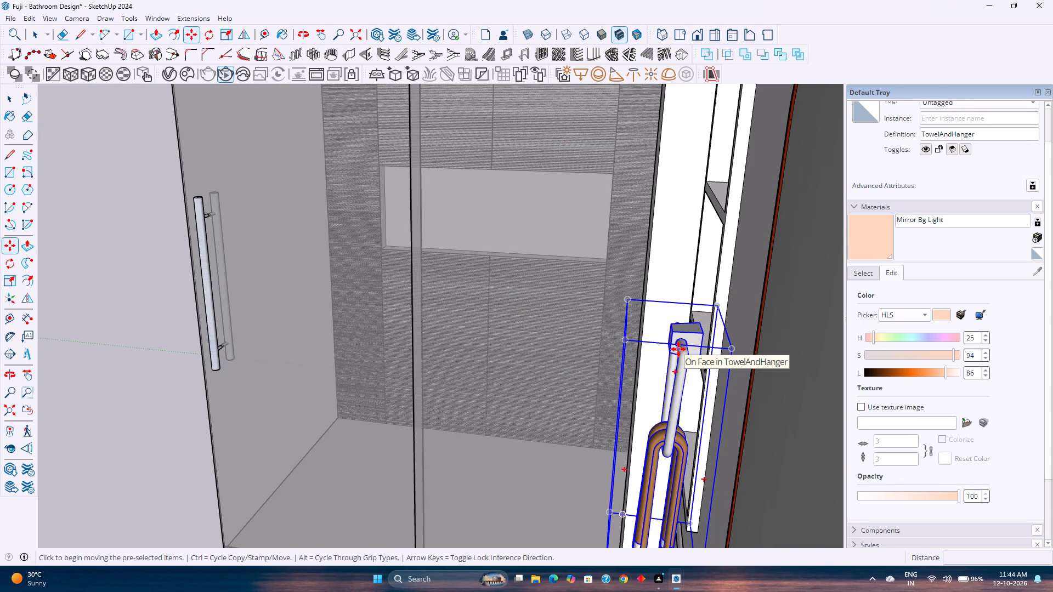
left_click(731, 349)
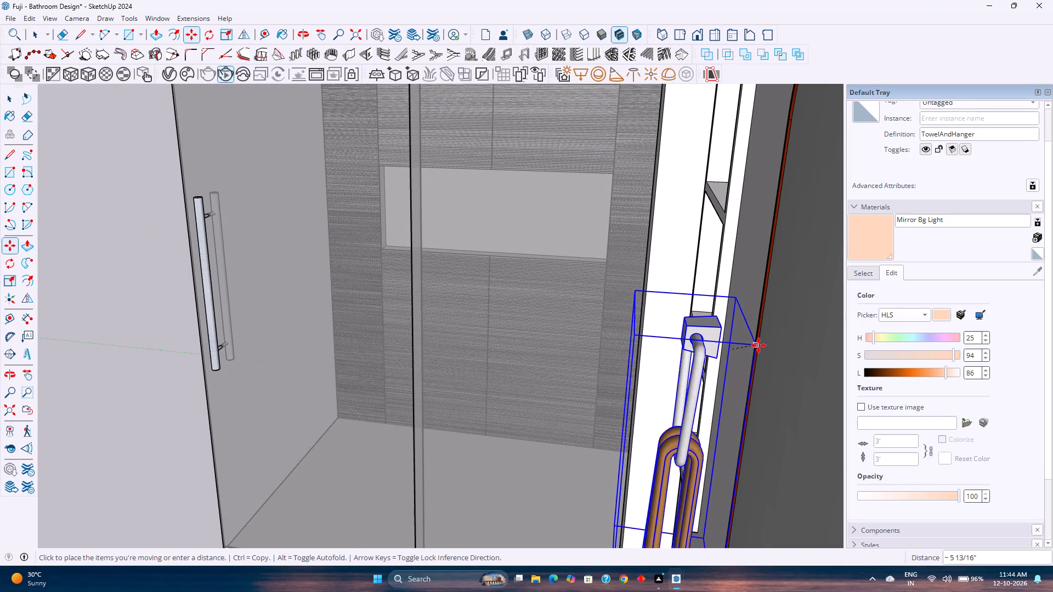
scroll(750, 344, "up", 5)
middle_click_drag(756, 296, 813, 407)
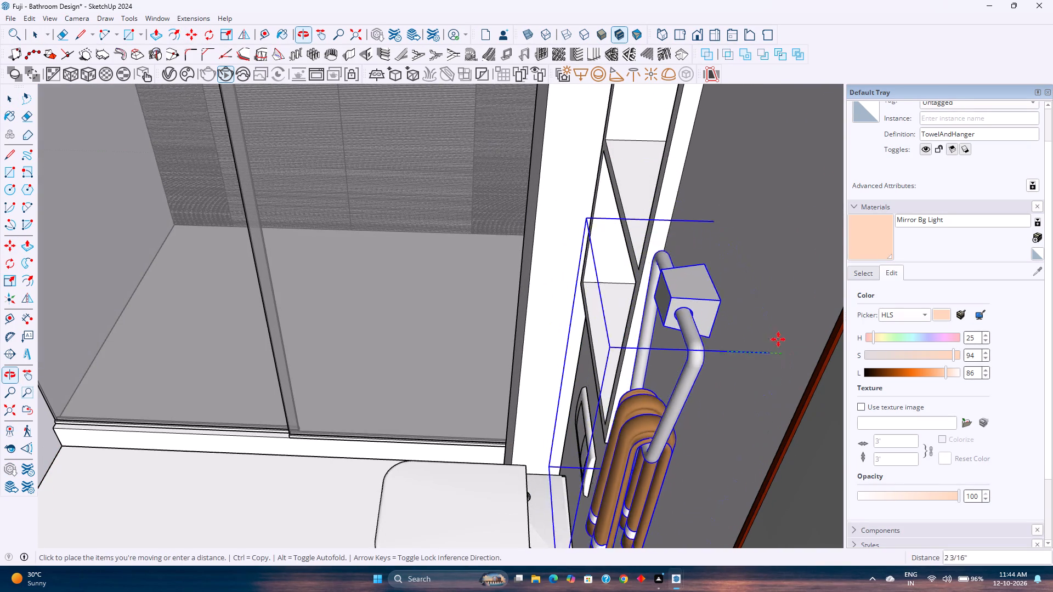
left_click(780, 314)
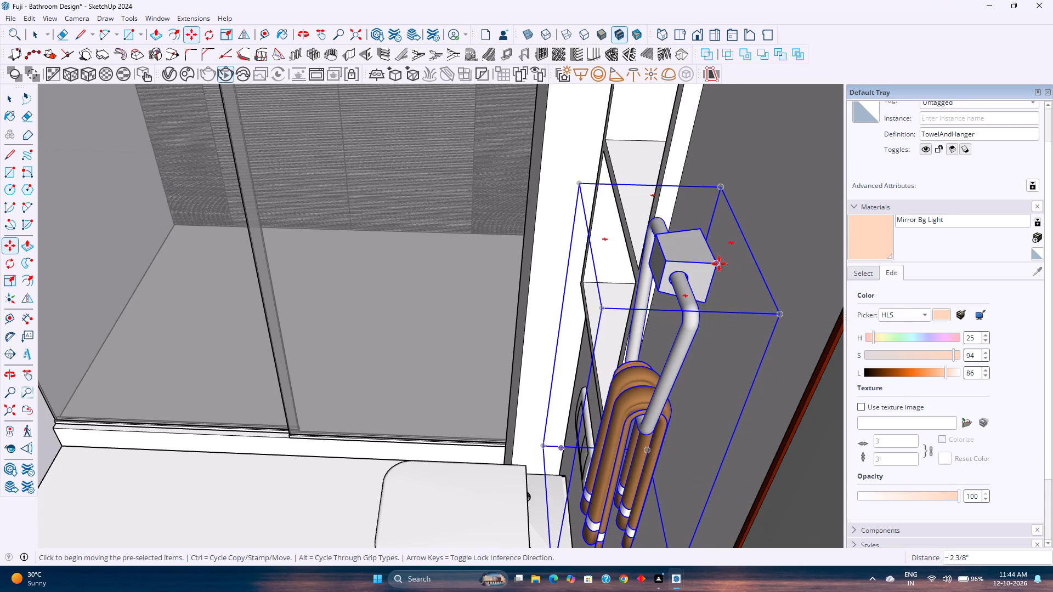
left_click(717, 264)
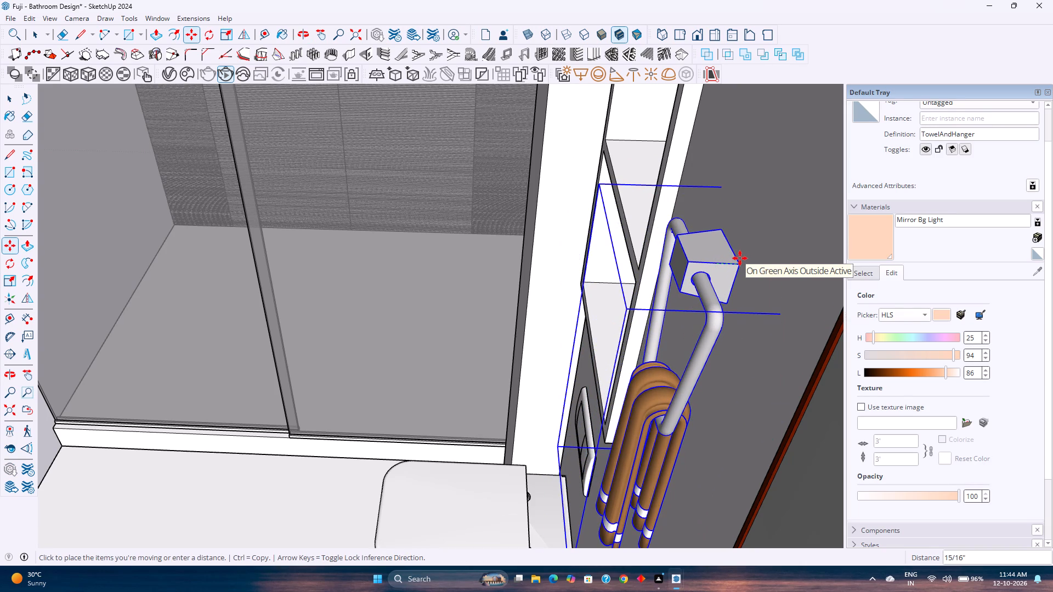
left_click(757, 258)
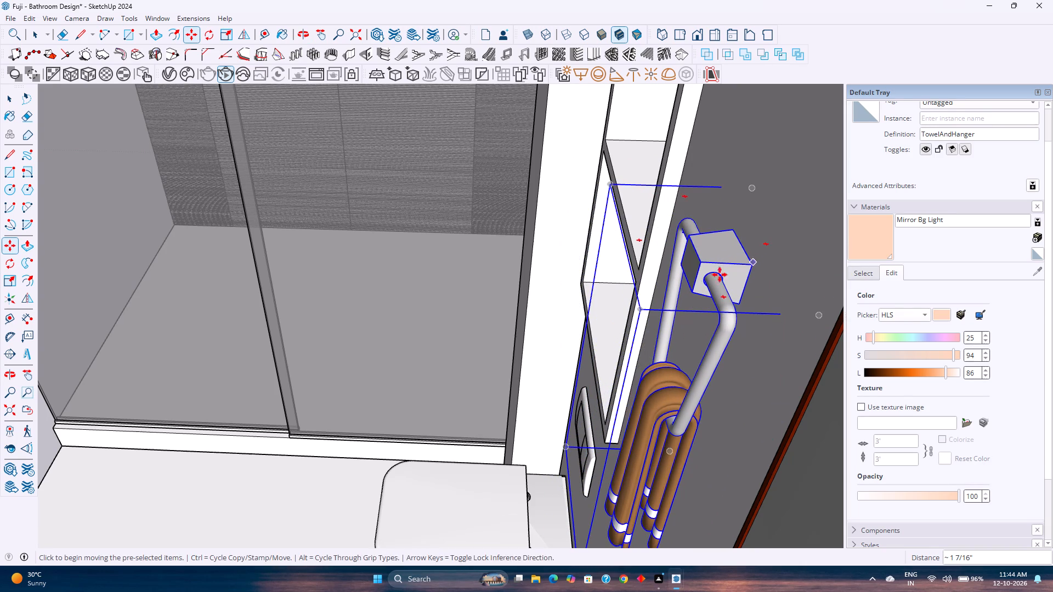
key("space")
key("Escape")
Examine the towel hanger's placement and alignment between the niche shelves and the mirror.
scroll(701, 282, "down", 8)
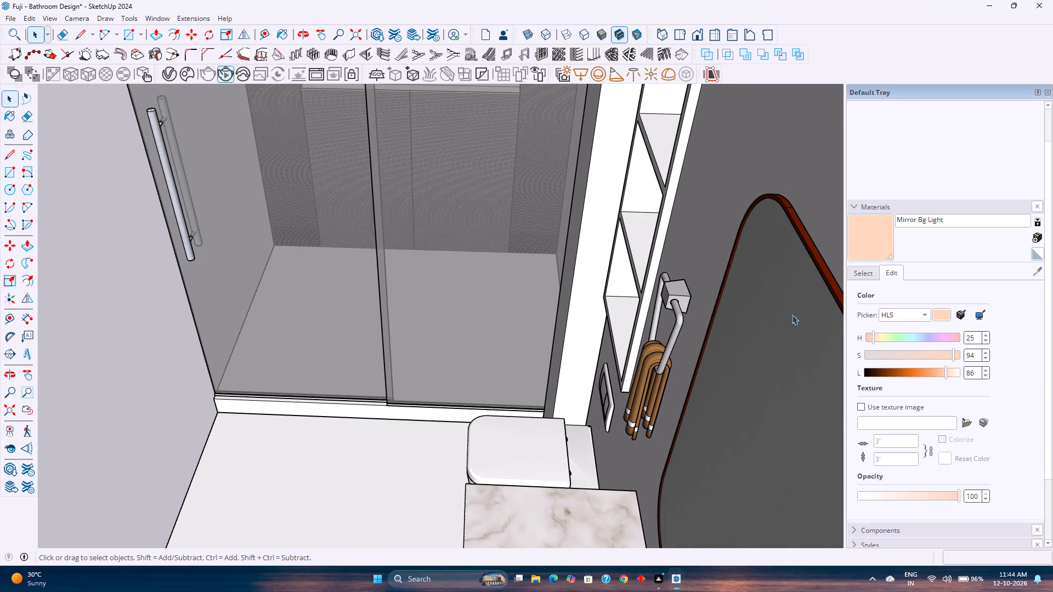
middle_click_drag(512, 392, 702, 335)
scroll(670, 345, "down", 2)
middle_click_drag(670, 345, 451, 416, "shift")
middle_click_drag(411, 424, 517, 391)
middle_click_drag(552, 373, 479, 427, "shift")
middle_click_drag(465, 427, 591, 370)
middle_click_drag(612, 363, 586, 421, "shift")
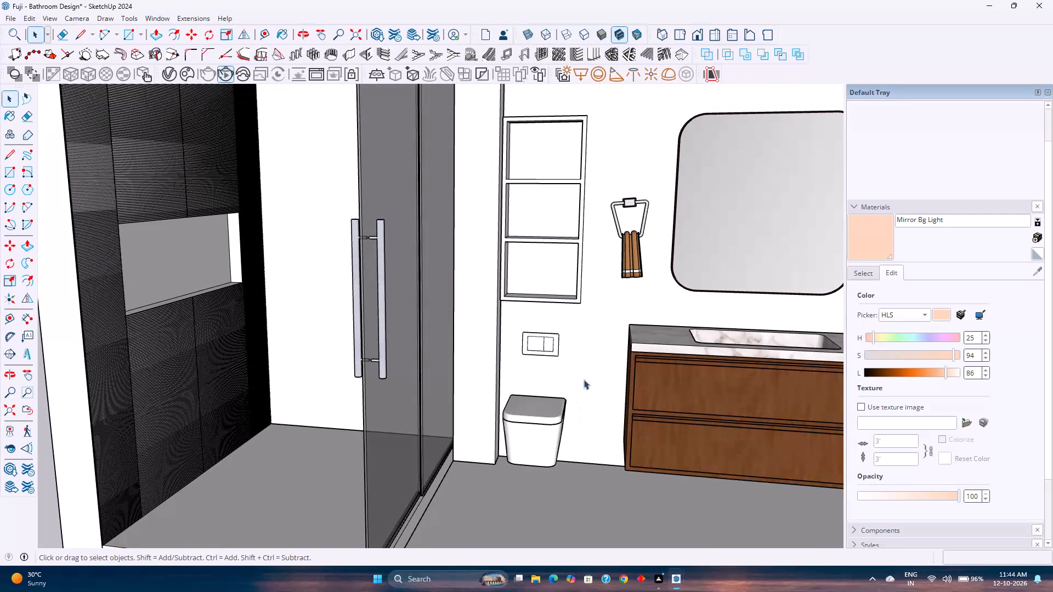
Inside the towel and hanger component, rotate the hanger and towels about 4.6° to level the top bar with the red axis.
left_click(632, 200)
double_click(632, 200)
left_click(630, 200)
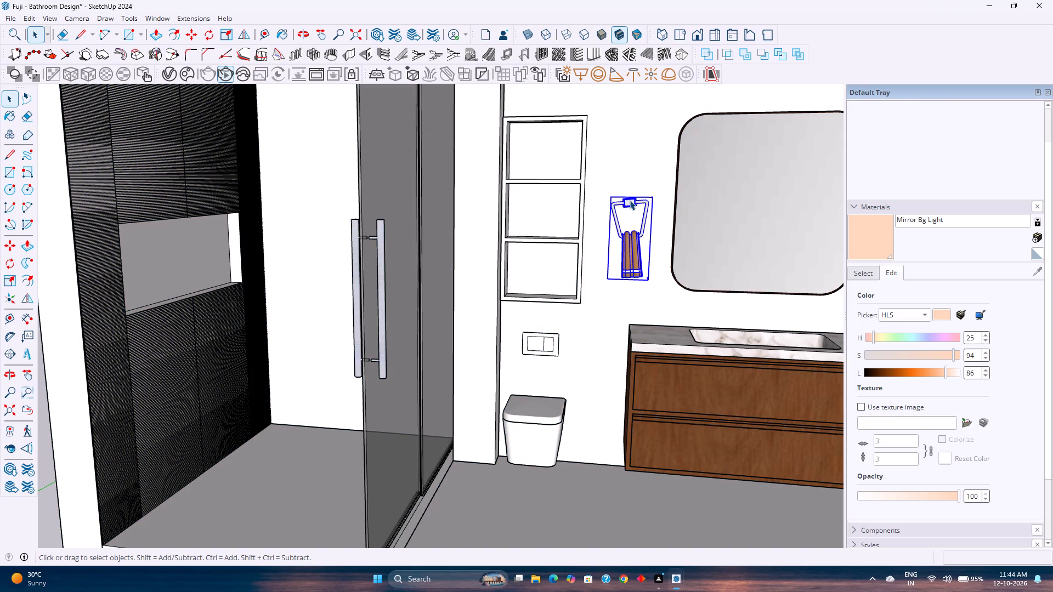
triple_click(630, 200)
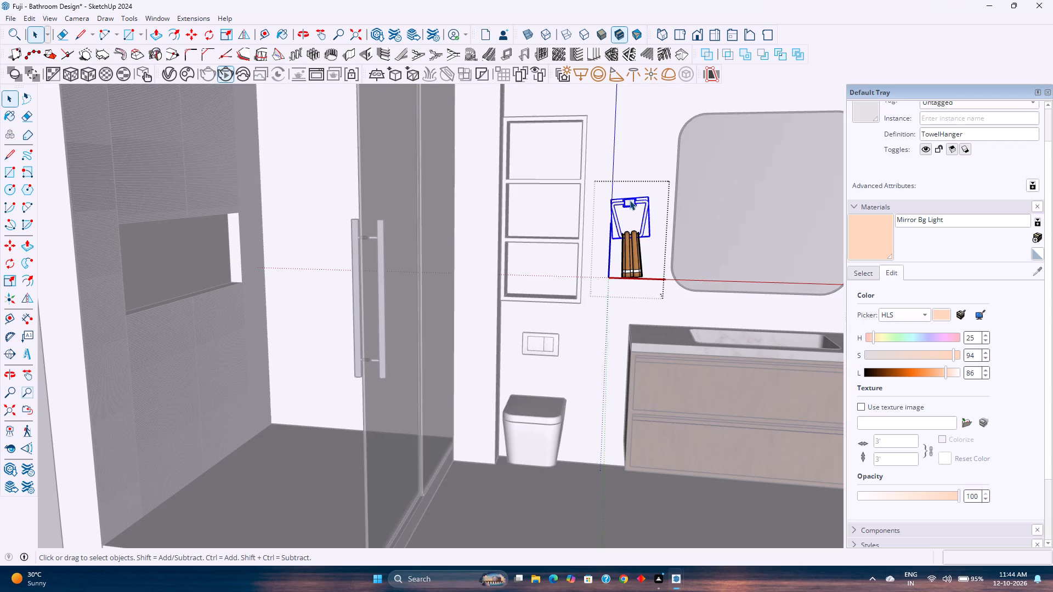
left_click(636, 255, "ctrl")
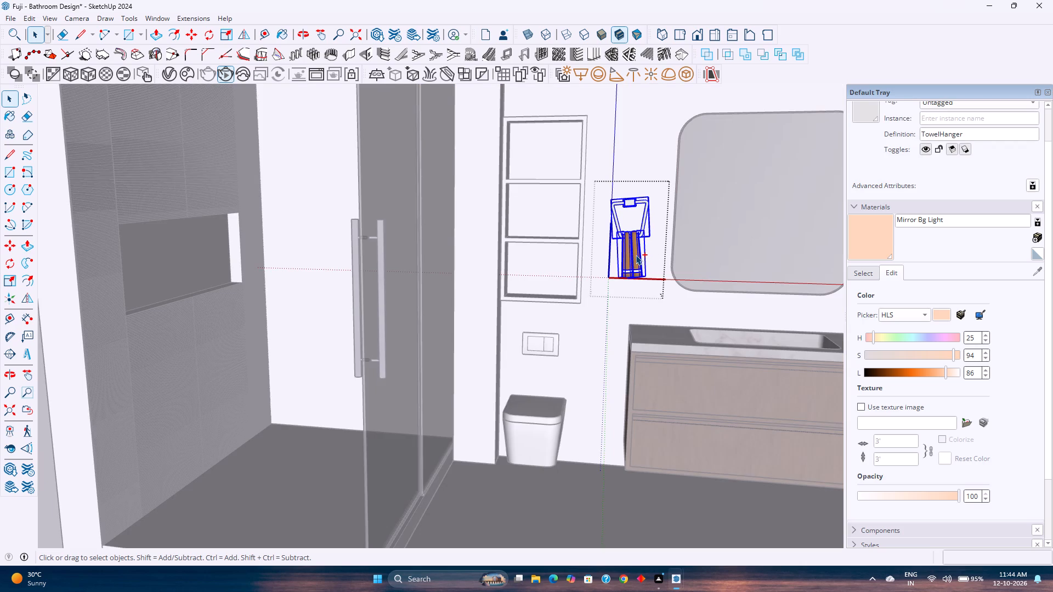
scroll(620, 208, "up", 9)
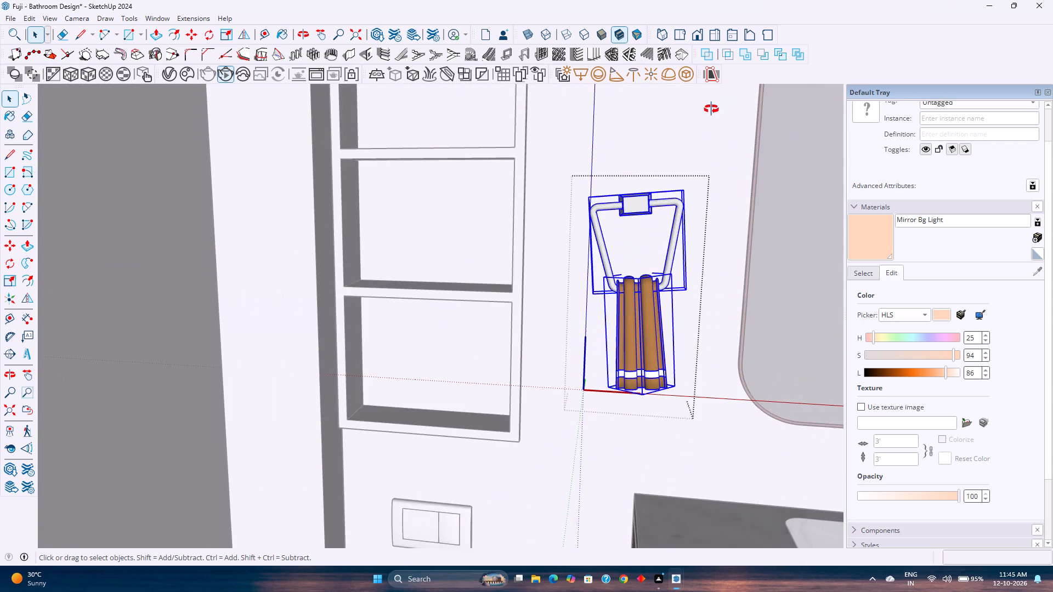
middle_click_drag(711, 109, 697, 167)
scroll(660, 194, "up", 1)
middle_click_drag(659, 194, 667, 136)
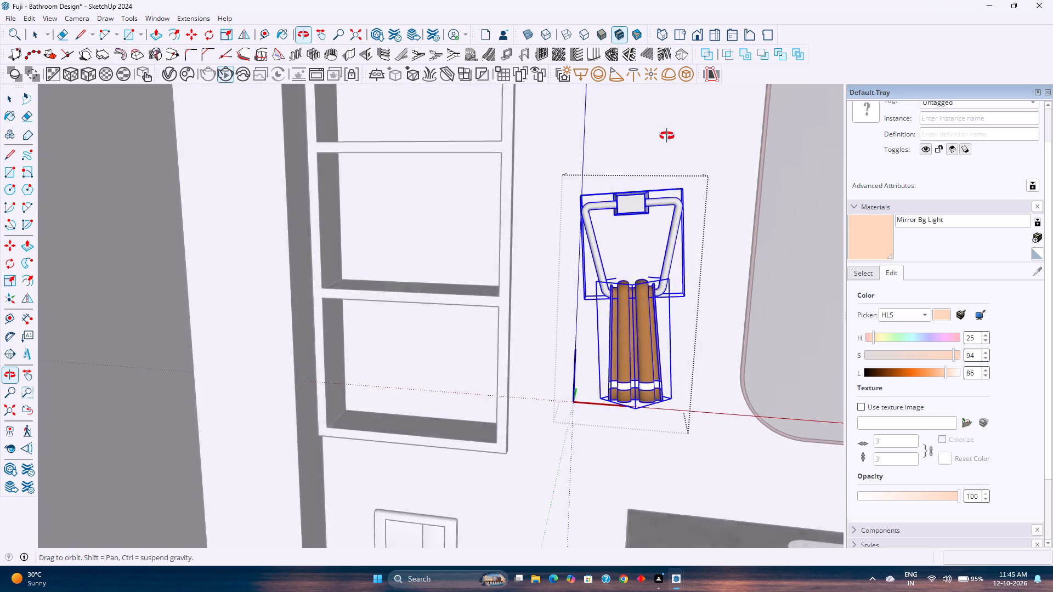
middle_click_drag(667, 136, 673, 126)
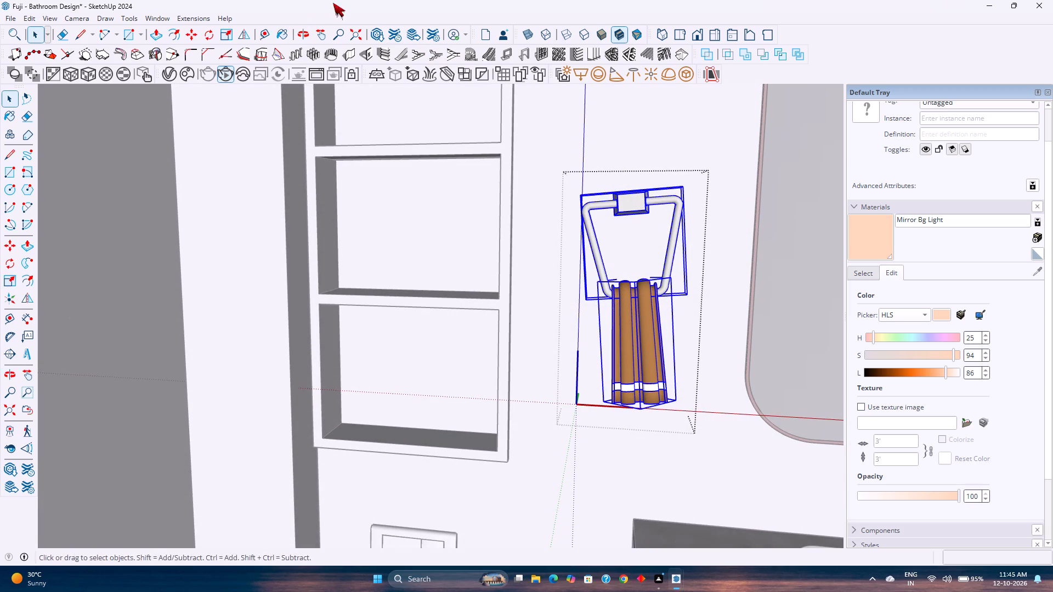
left_click(214, 39)
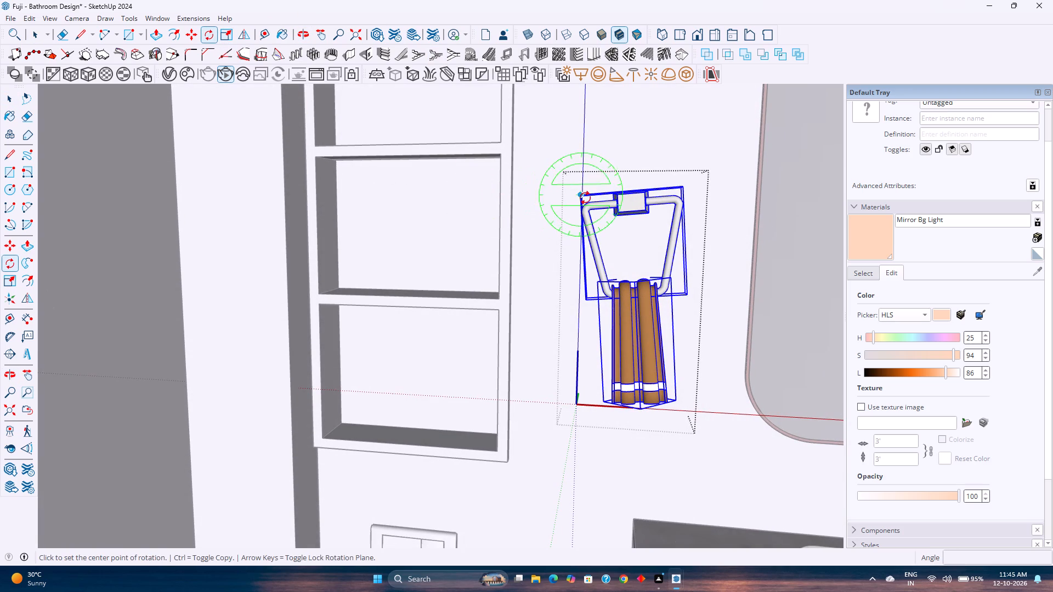
left_click(586, 194)
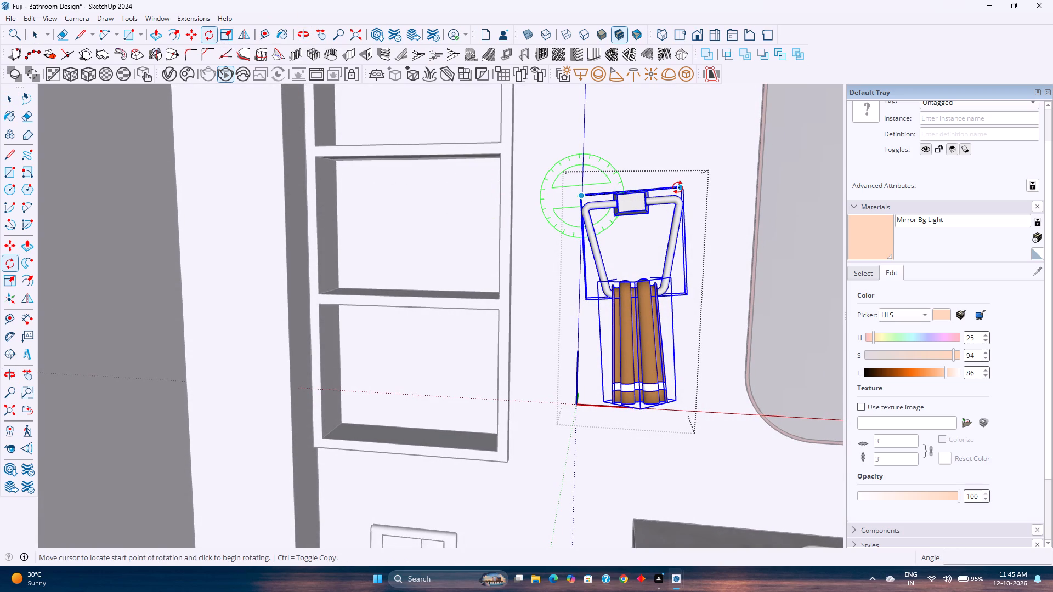
left_click(678, 187)
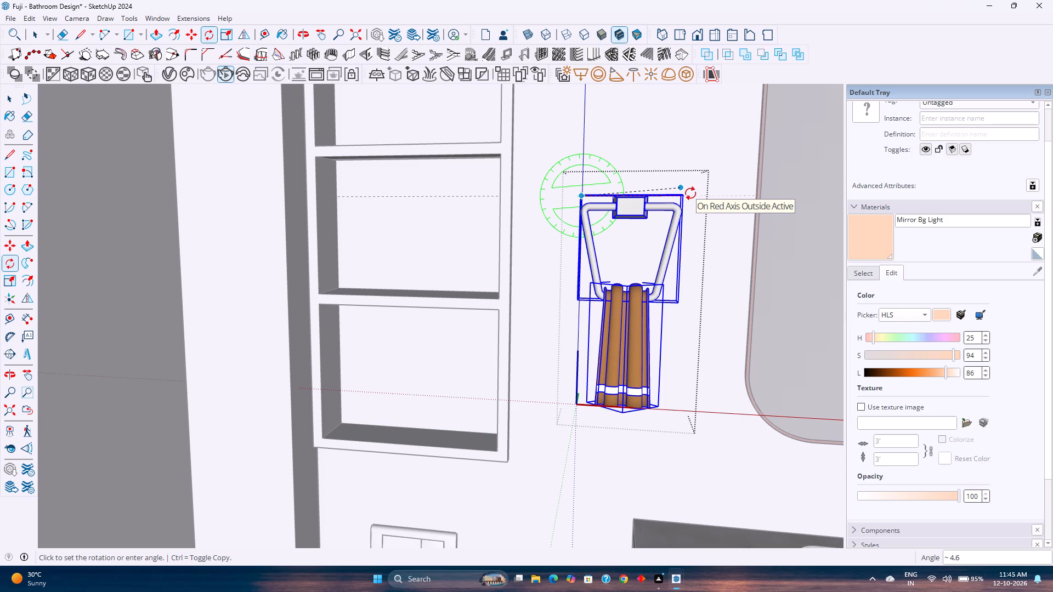
left_click(695, 196)
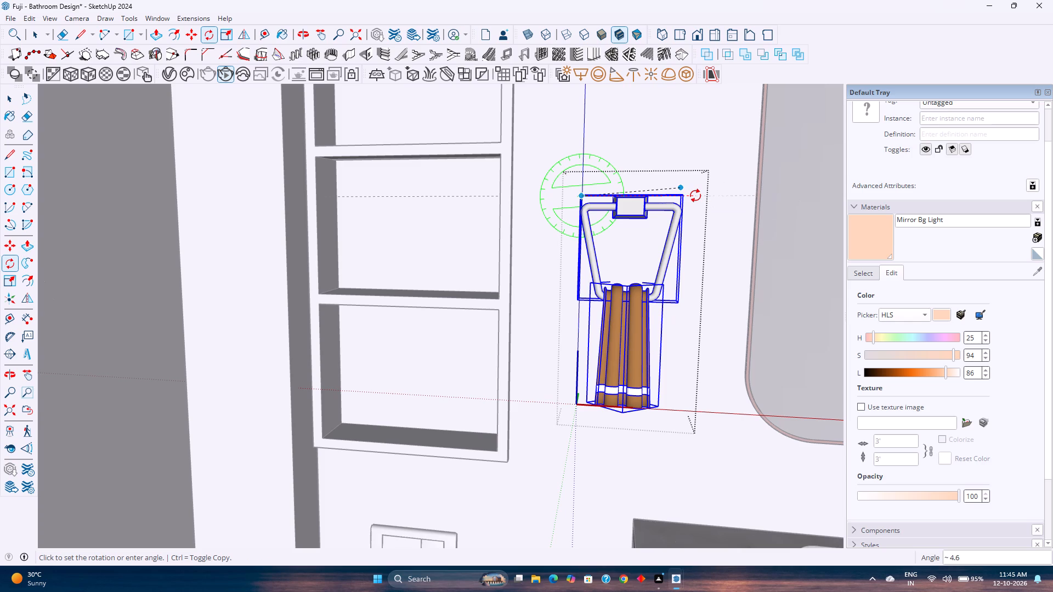
key("space")
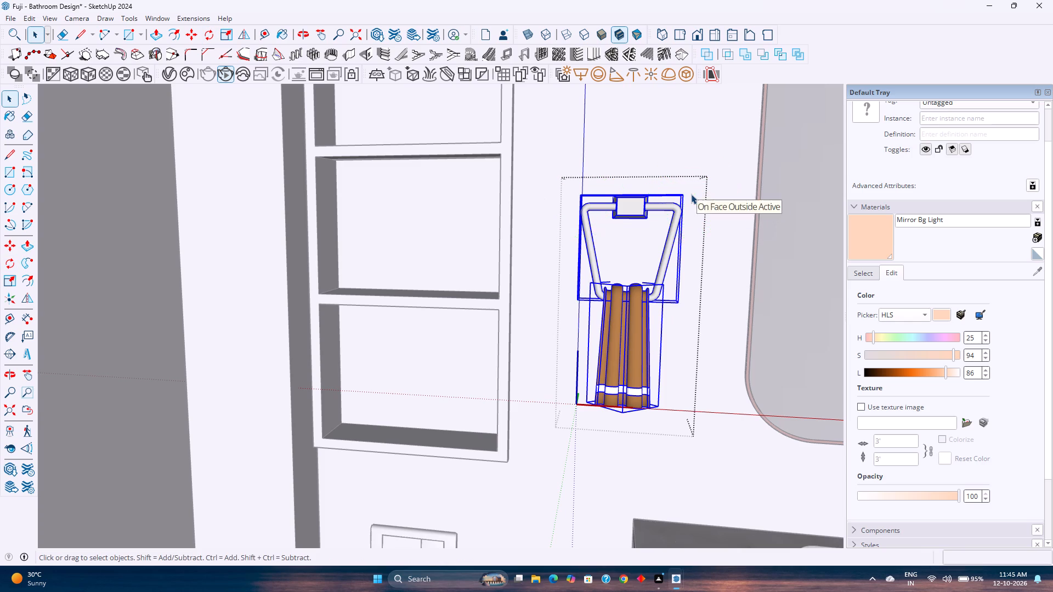
key("Escape")
Lower the towel and hanger component beside the mirror by 5" along the blue axis, then deselect it.
scroll(660, 208, "down", 13)
middle_click_drag(666, 203, 609, 212, "shift")
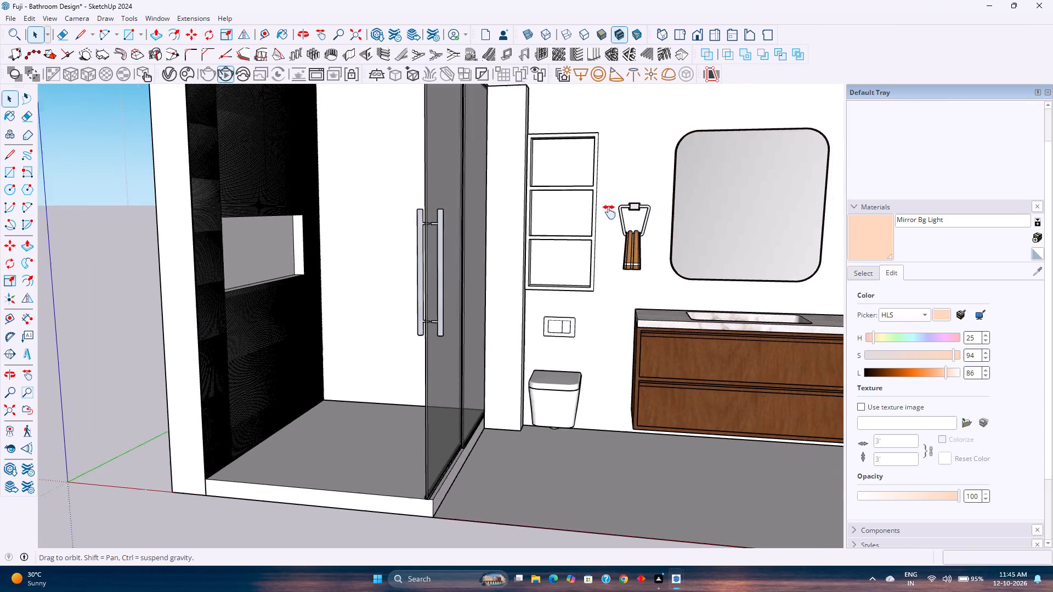
middle_click_drag(609, 212, 608, 212, "shift")
scroll(605, 212, "down", 3)
middle_click_drag(607, 217, 607, 226)
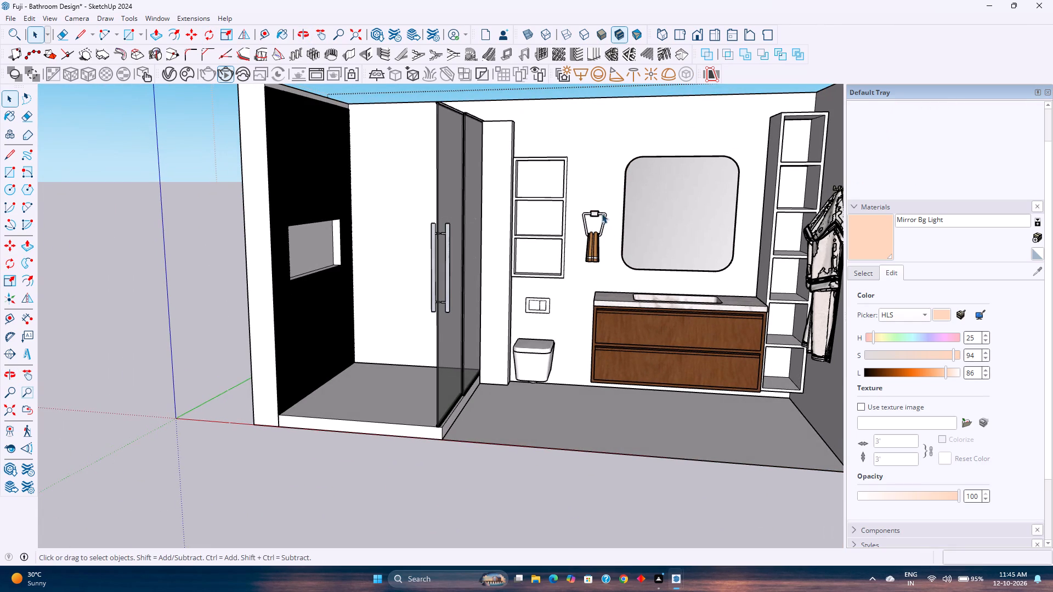
left_click(602, 212)
scroll(602, 212, "up", 6)
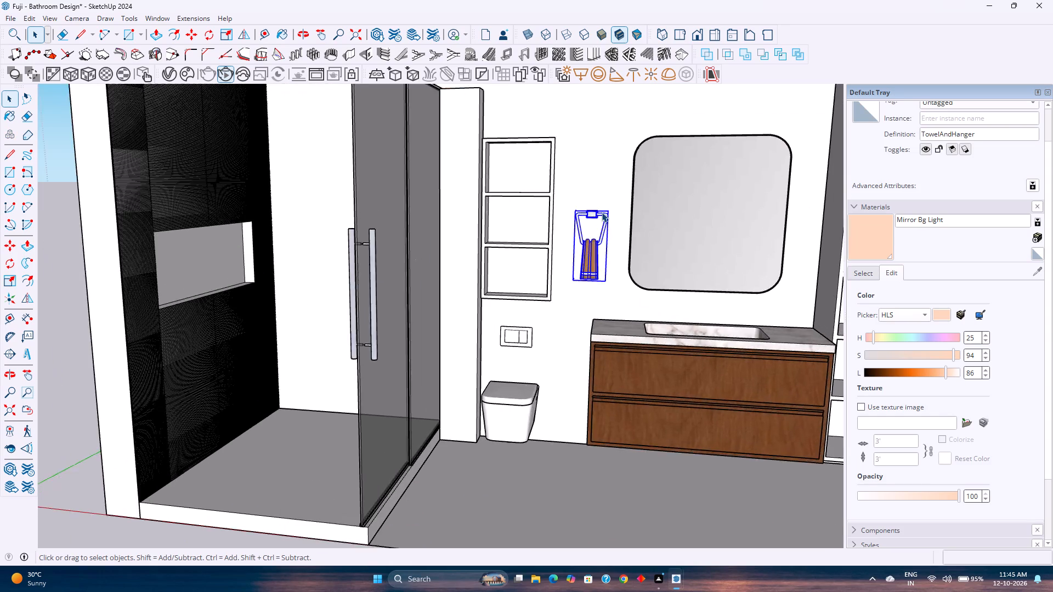
scroll(602, 212, "up", 12)
key("m")
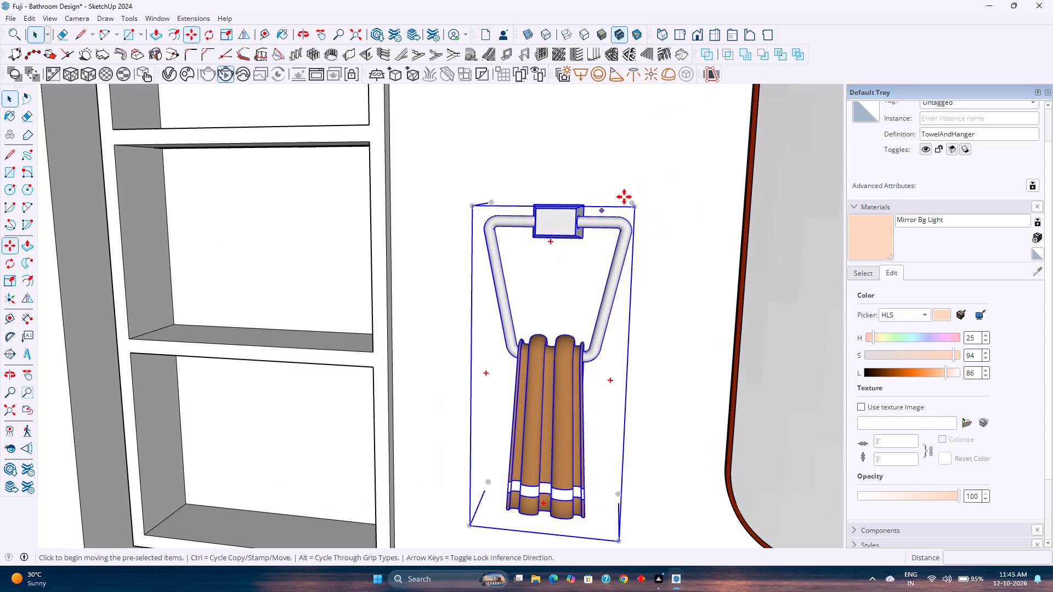
left_click(633, 209)
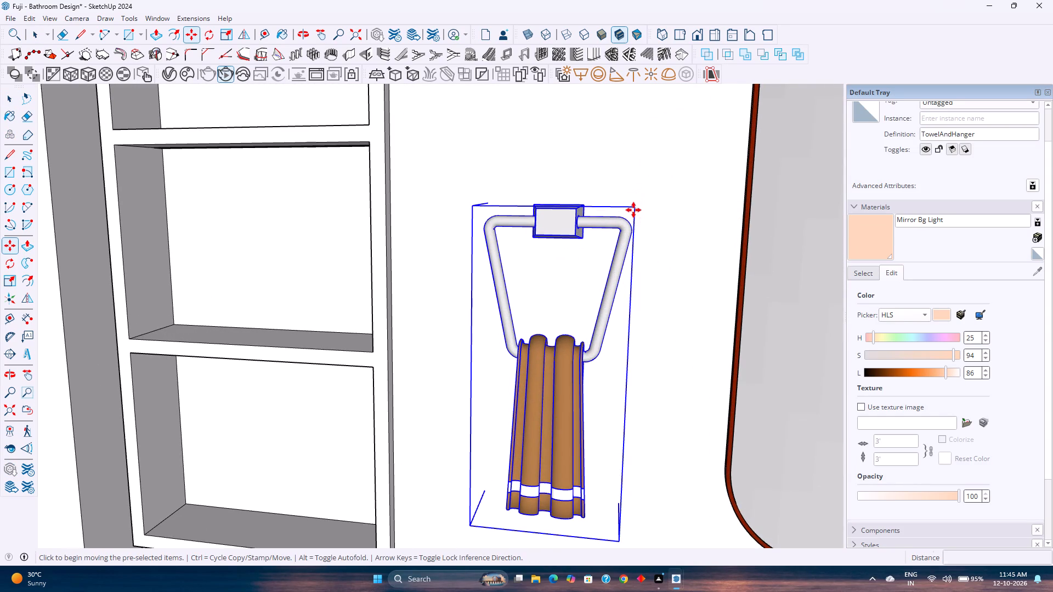
key("Up")
scroll(629, 262, "down", 3)
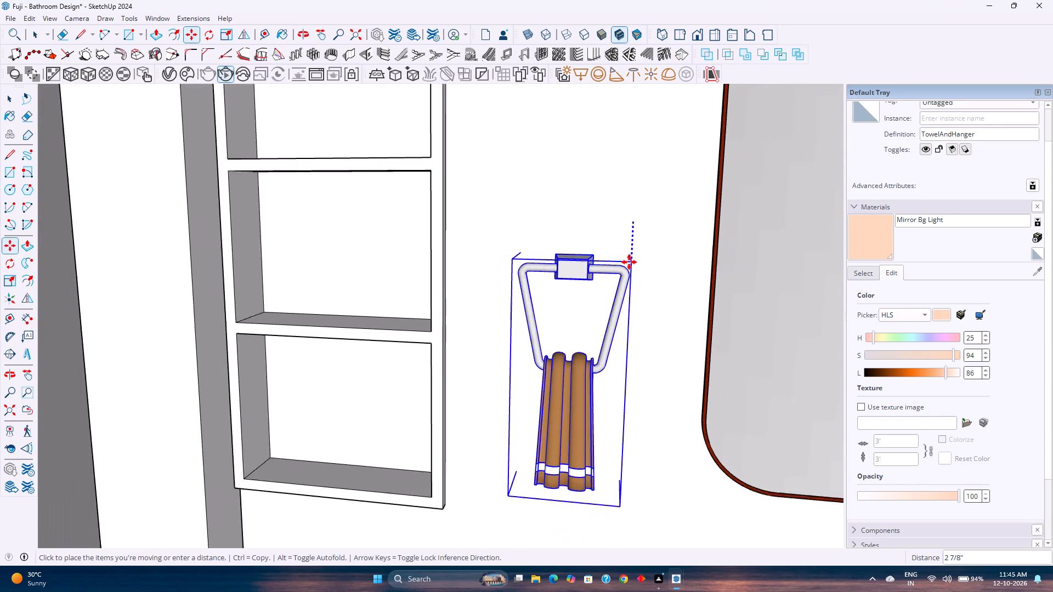
scroll(629, 262, "down", 8)
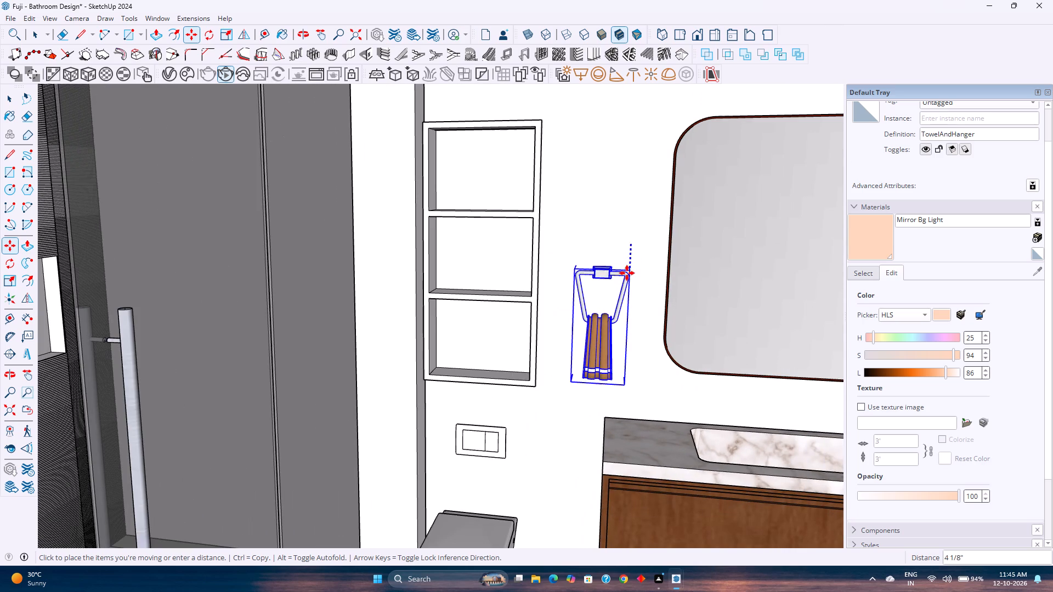
key("5")
key("Return")
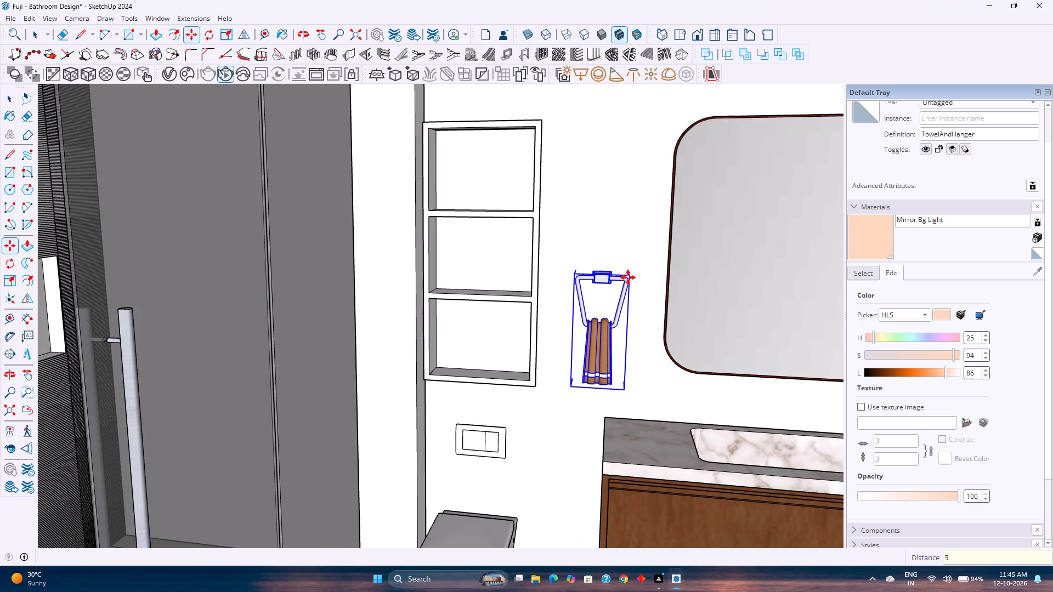
key("space")
scroll(625, 275, "down", 3)
middle_click_drag(607, 263, 561, 229, "shift")
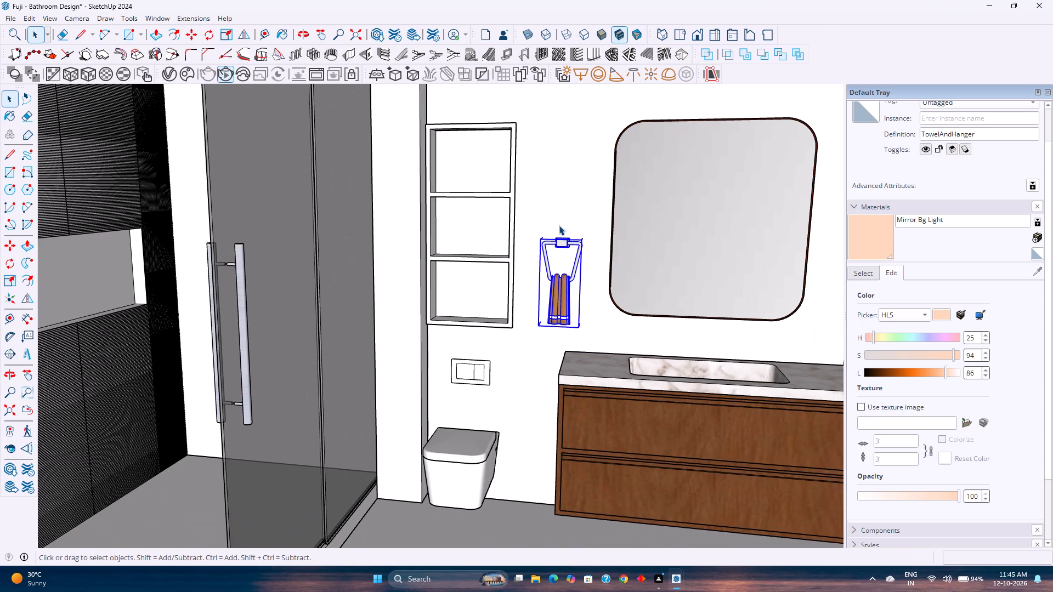
key("Escape")
scroll(559, 225, "down", 2)
middle_click_drag(548, 244, 568, 219)
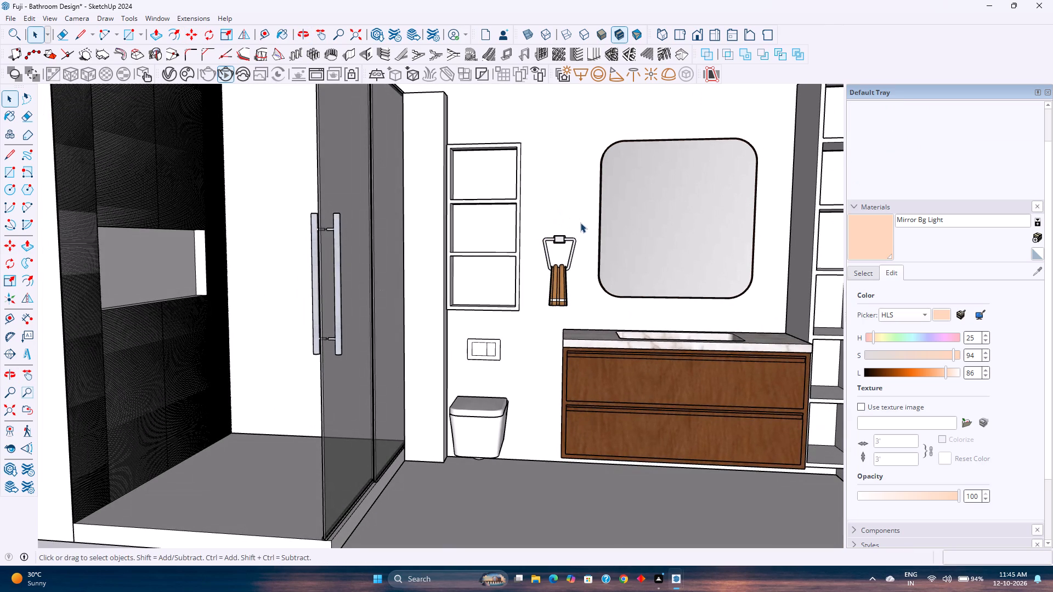
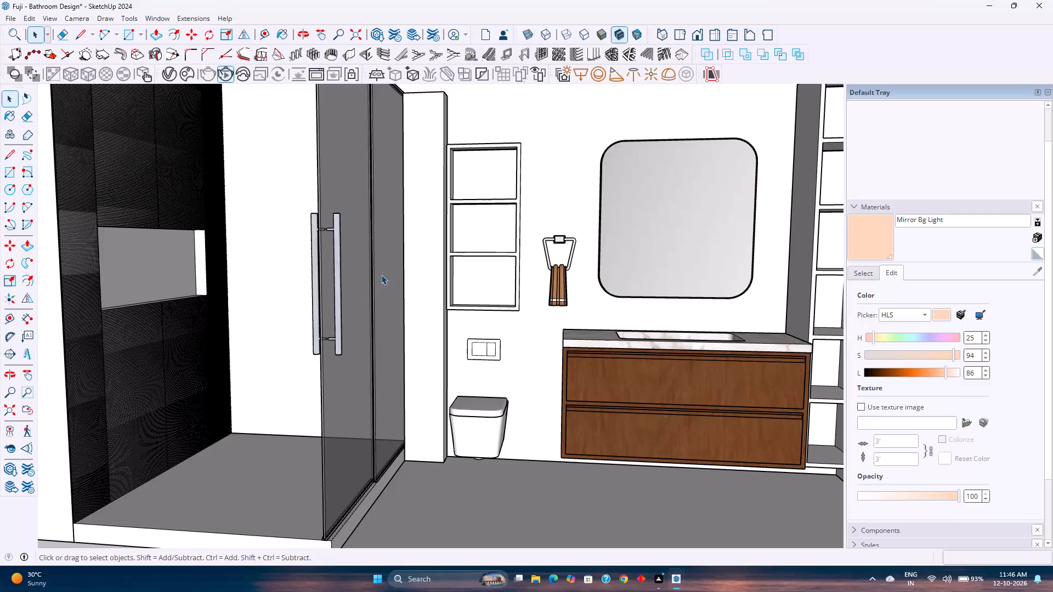
Save the Fuji bathroom design.
scroll(445, 268, "down", 2)
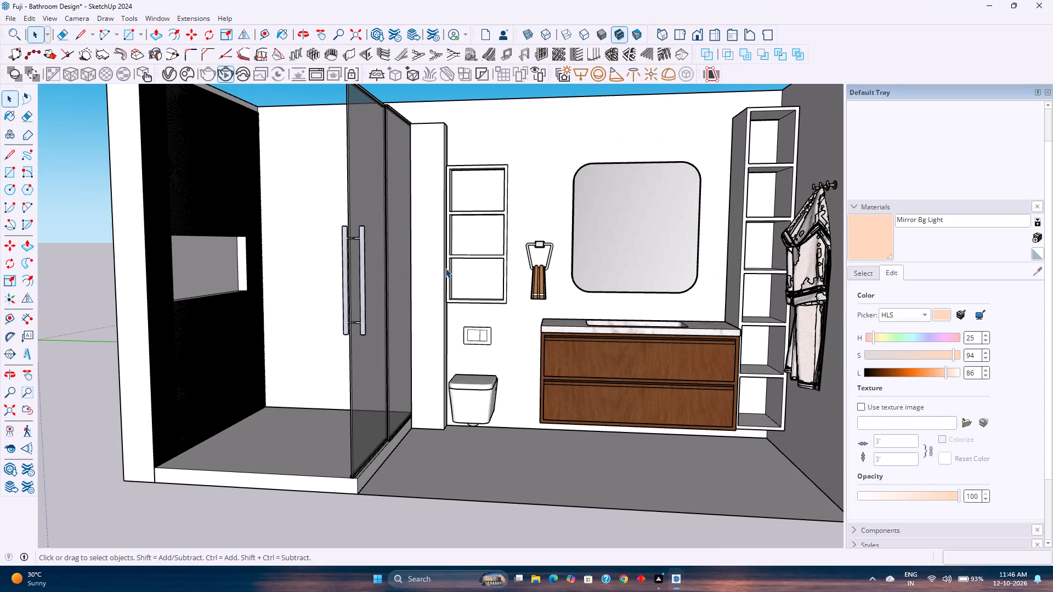
key("ctrl+s")
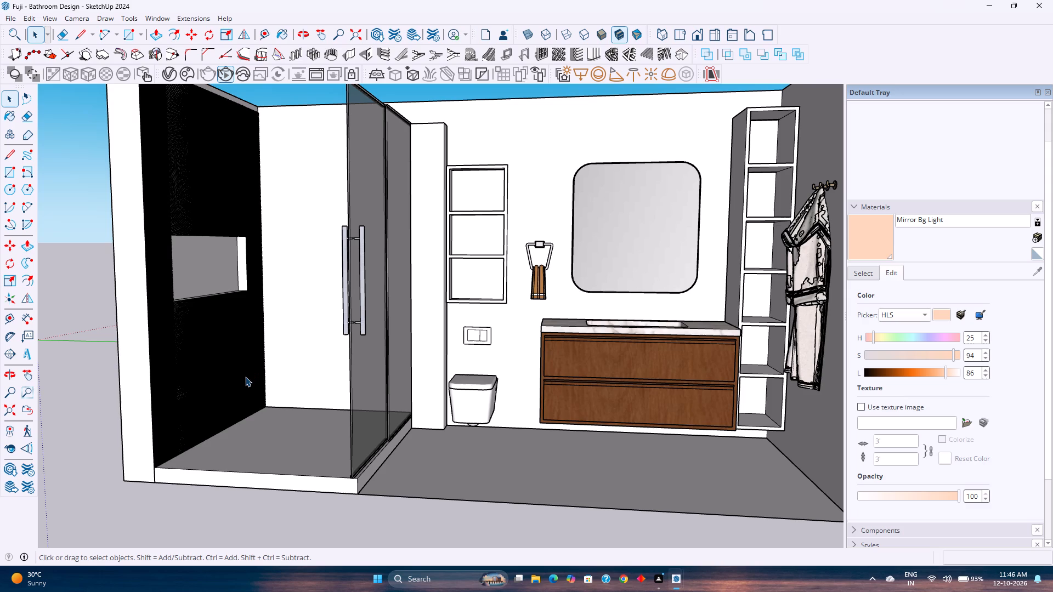
Search 3D Warehouse for "shampoo", replacing the towel hanger search.
left_click(167, 12)
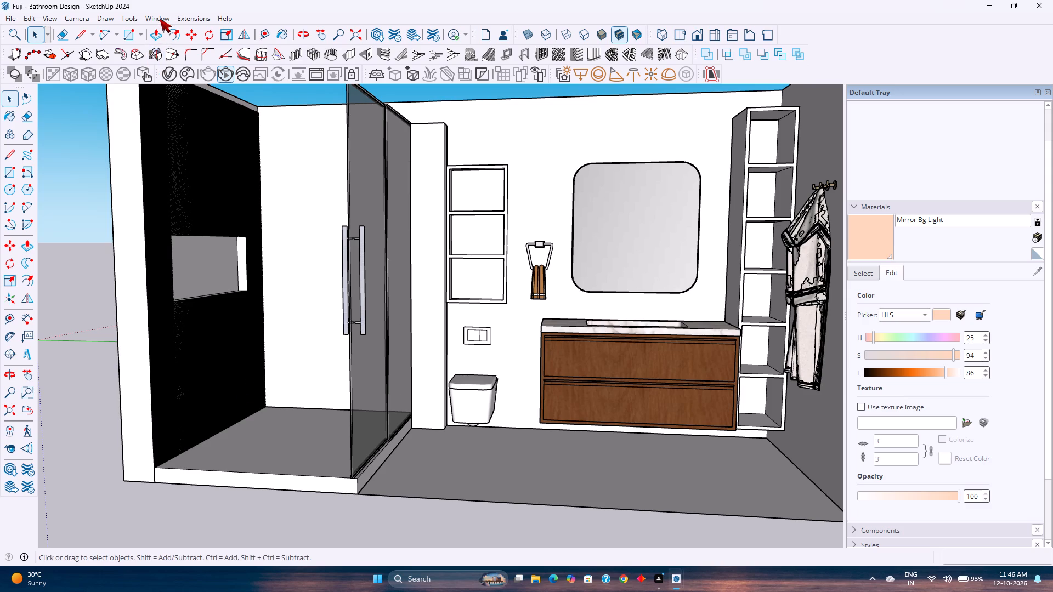
left_click(160, 19)
left_click(177, 101)
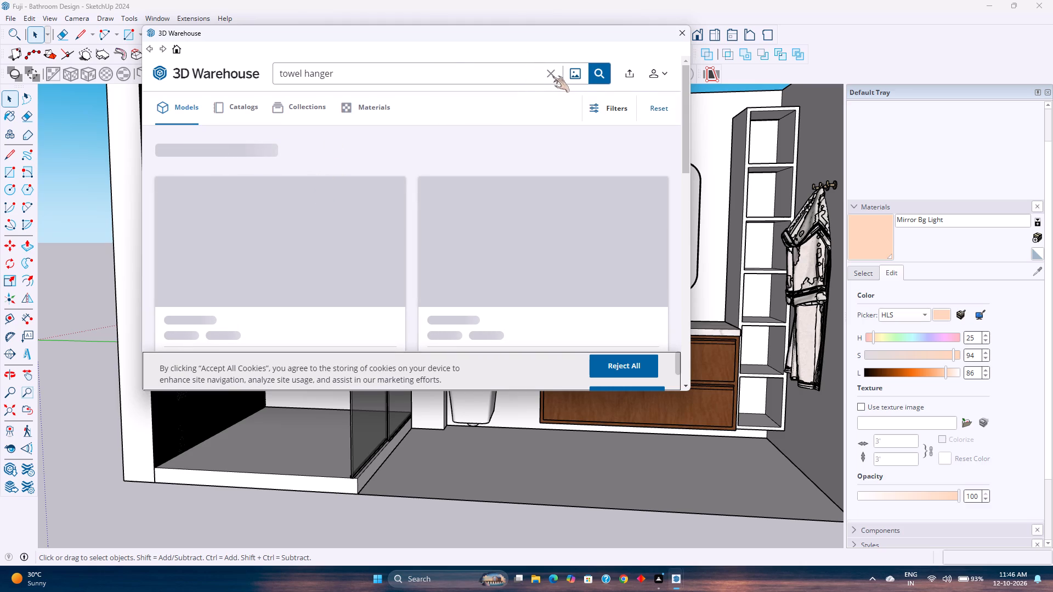
left_click(552, 76)
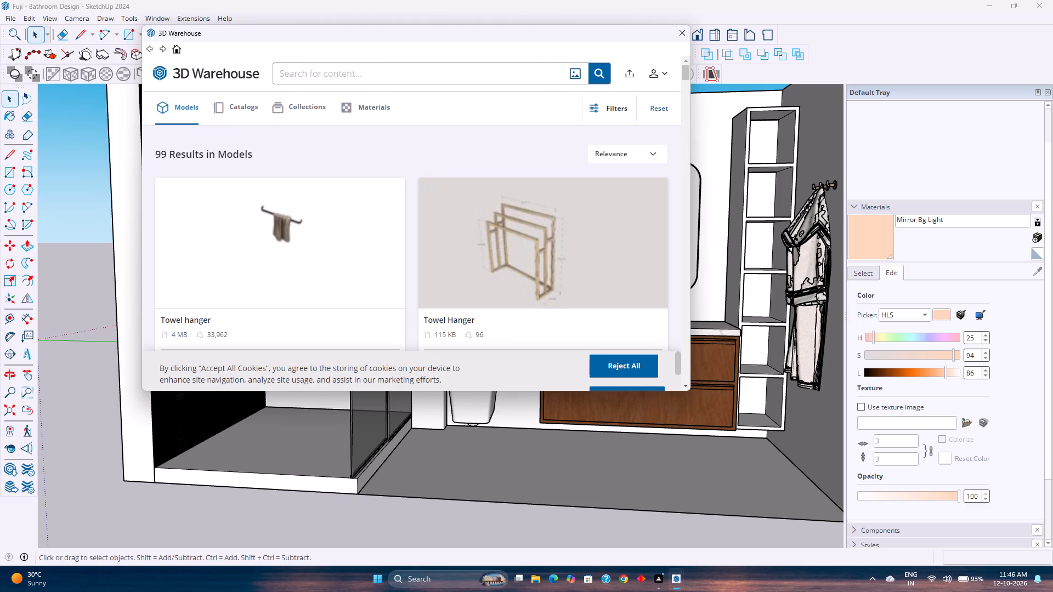
left_click(502, 77)
type("saop")
key("space")
key("BackSpace")
key("BackSpace")
key("BackSpace")
key("BackSpace")
type("opa")
key("BackSpace")
key("BackSpace")
type("ap")
key("space")
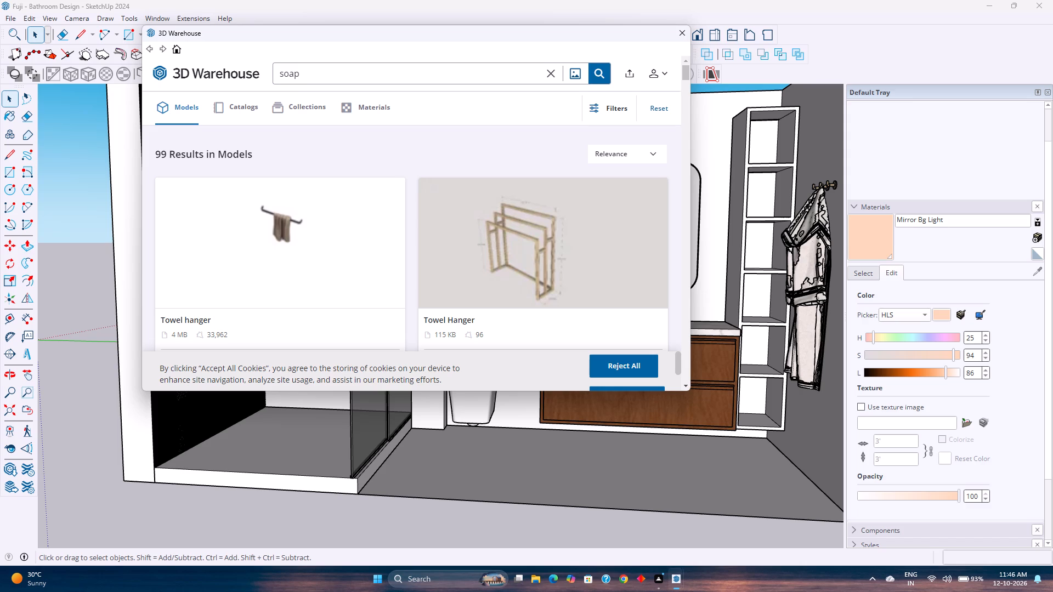
key("BackSpace")
key("BackSpace")
key("BackSpace")
key("BackSpace")
key("BackSpace")
key("BackSpace")
key("BackSpace")
key("BackSpace")
key("BackSpace")
key("BackSpace")
type("shampoo")
key("Return")
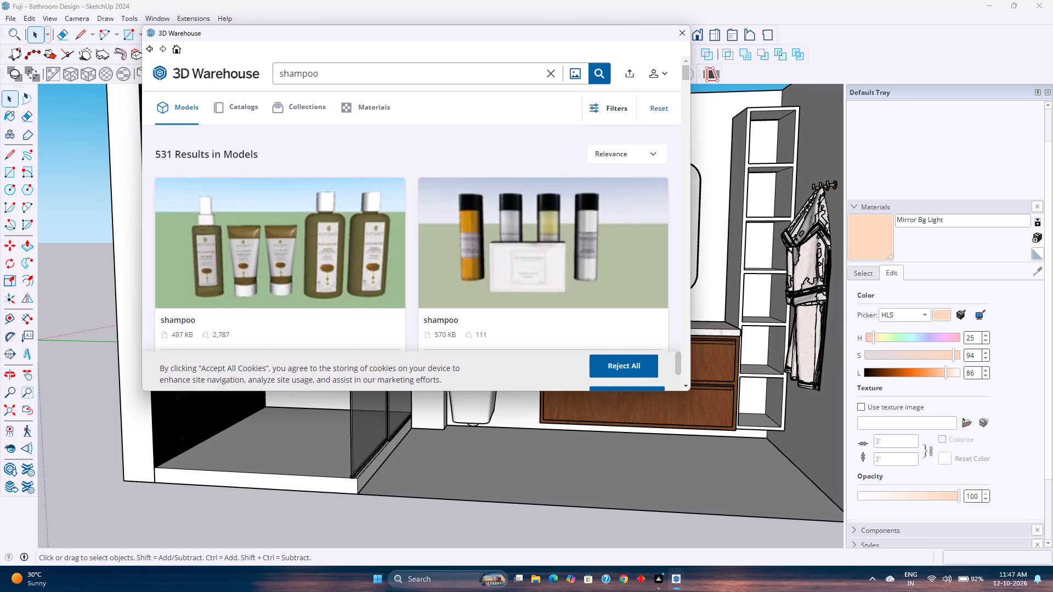
Look through the 3D Warehouse shampoo models for a bottle set suited to the shower wall niche.
scroll(412, 240, "down", 5)
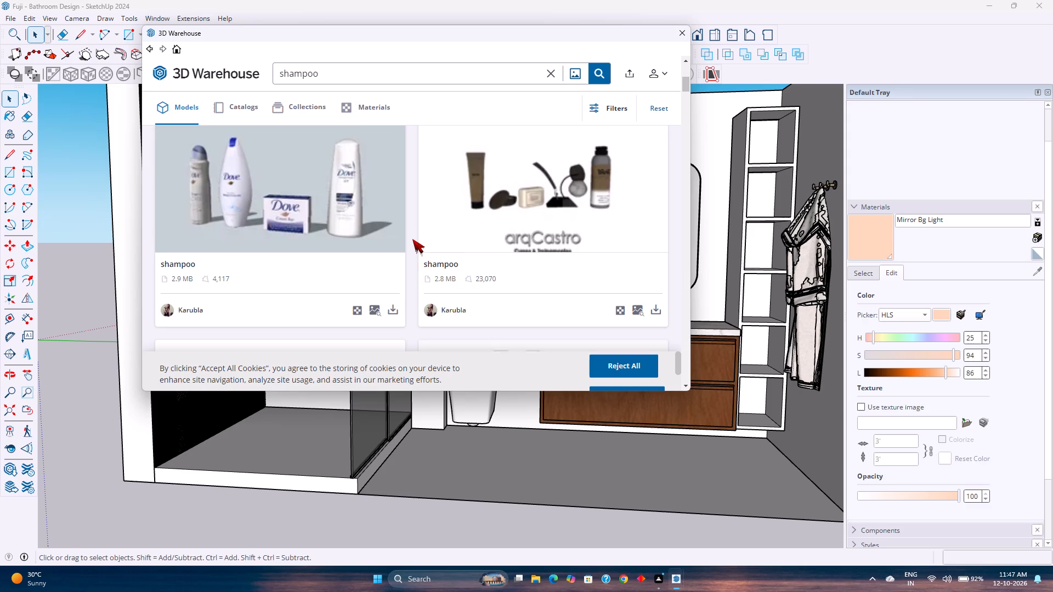
scroll(412, 239, "down", 8)
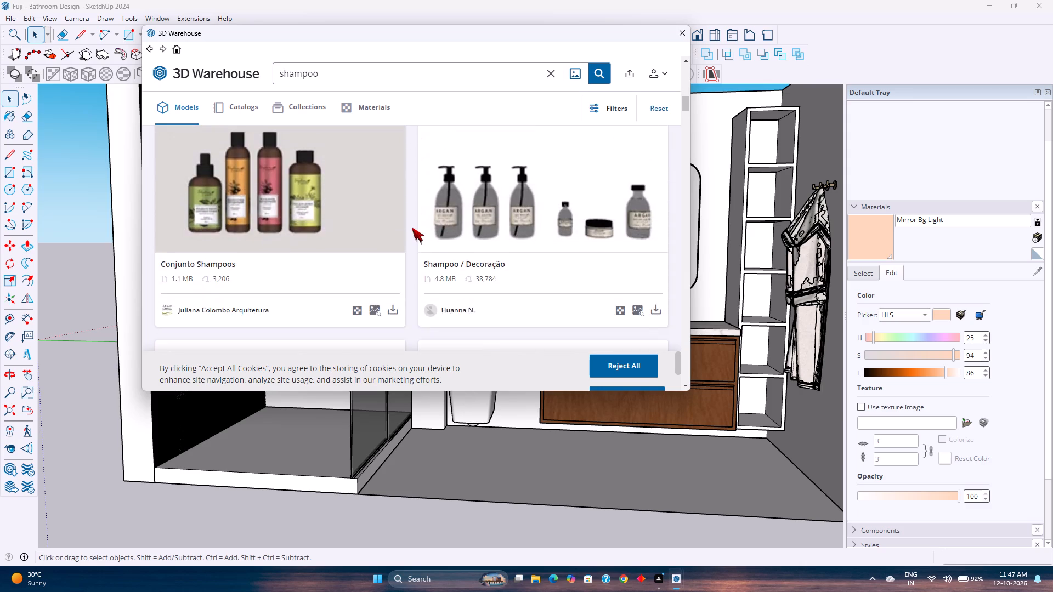
scroll(412, 227, "down", 7)
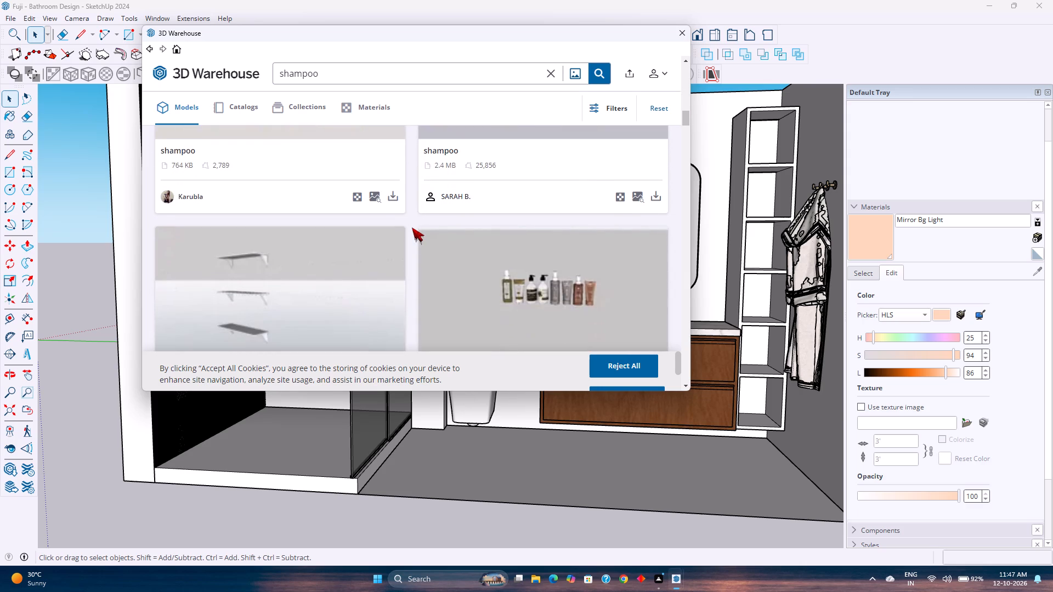
scroll(412, 227, "down", 5)
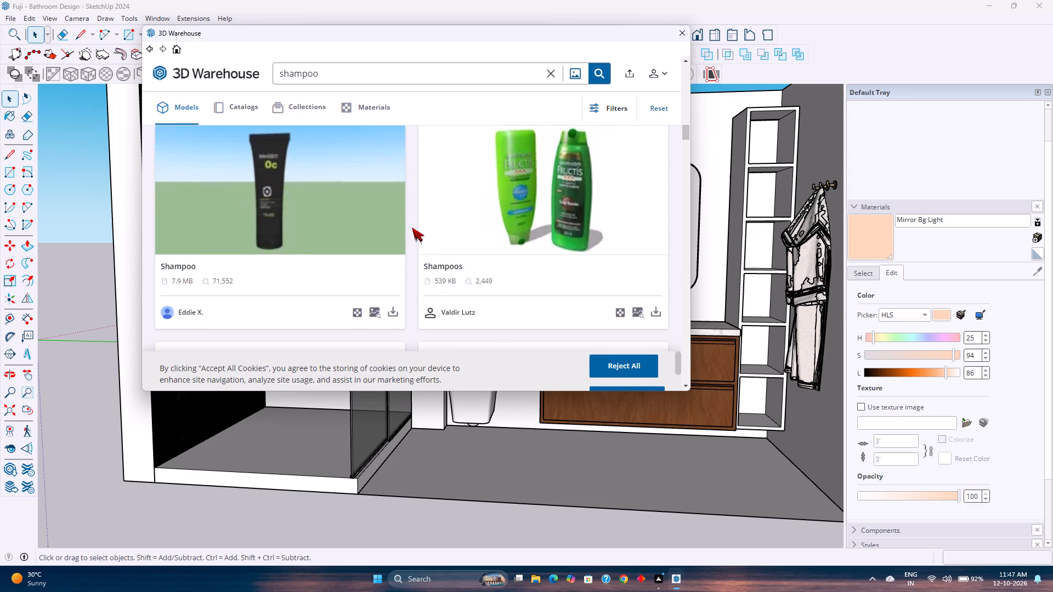
scroll(412, 227, "down", 7)
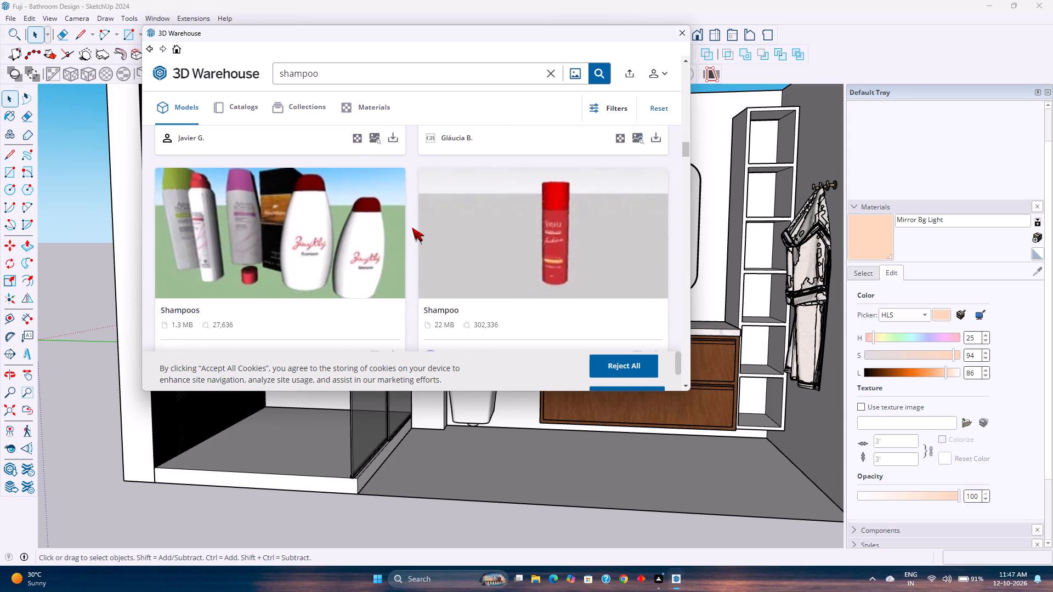
scroll(412, 227, "down", 2)
scroll(412, 227, "up", 1)
scroll(412, 227, "down", 6)
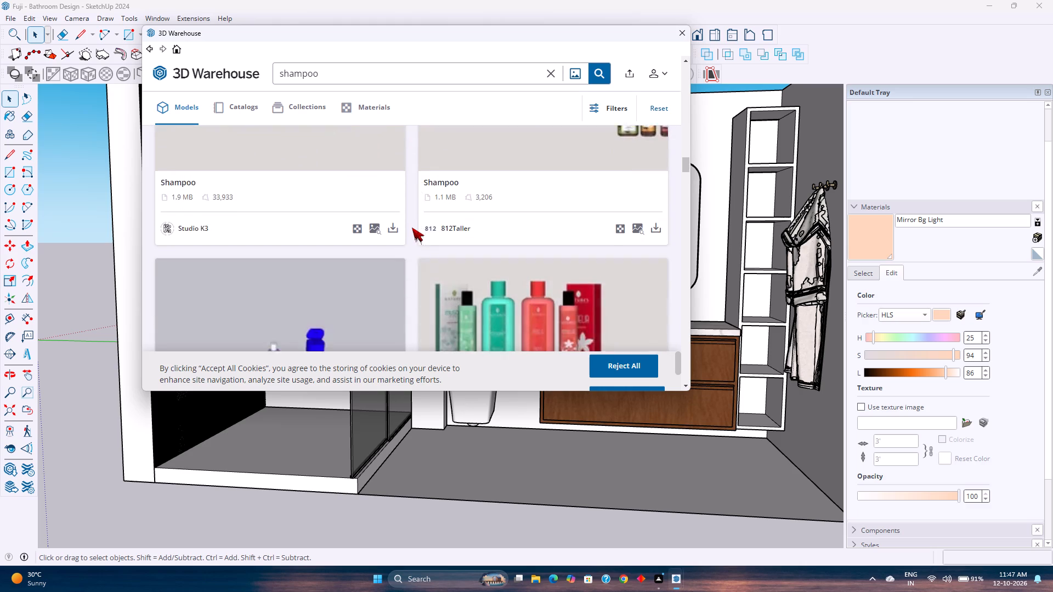
scroll(412, 227, "down", 8)
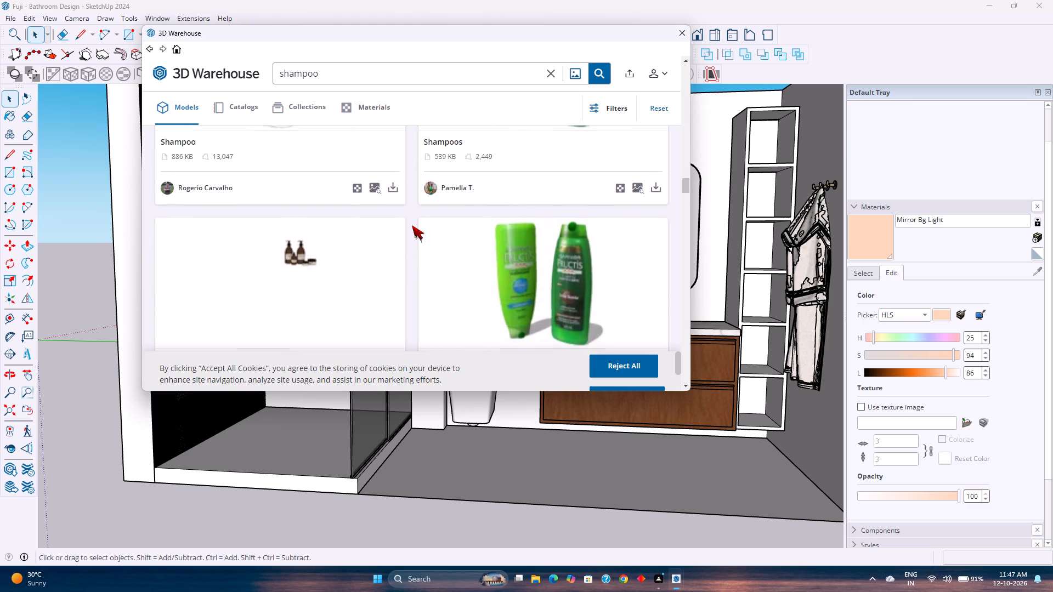
scroll(412, 225, "down", 8)
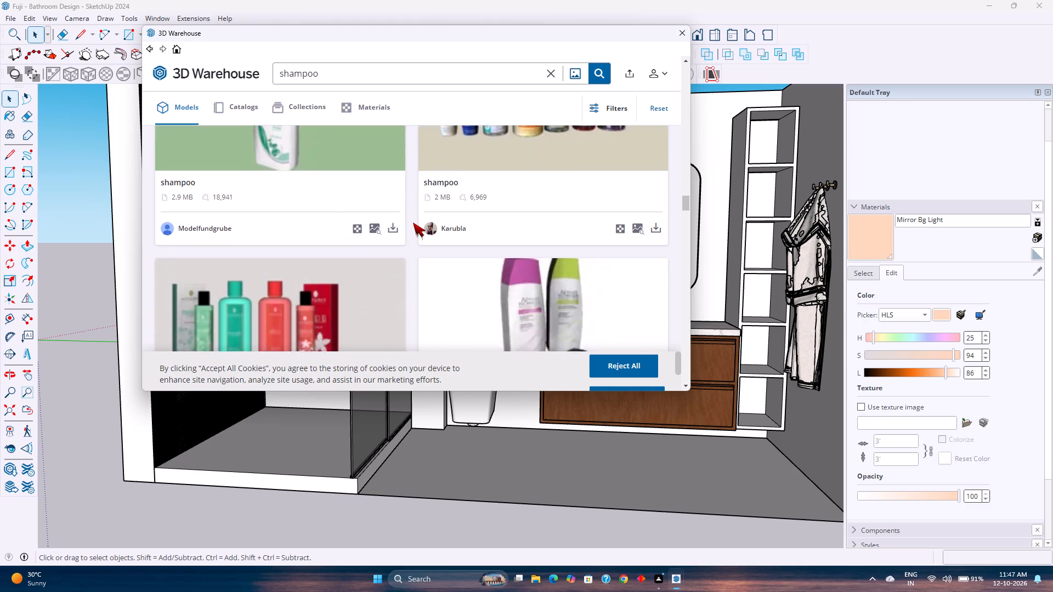
scroll(413, 223, "down", 5)
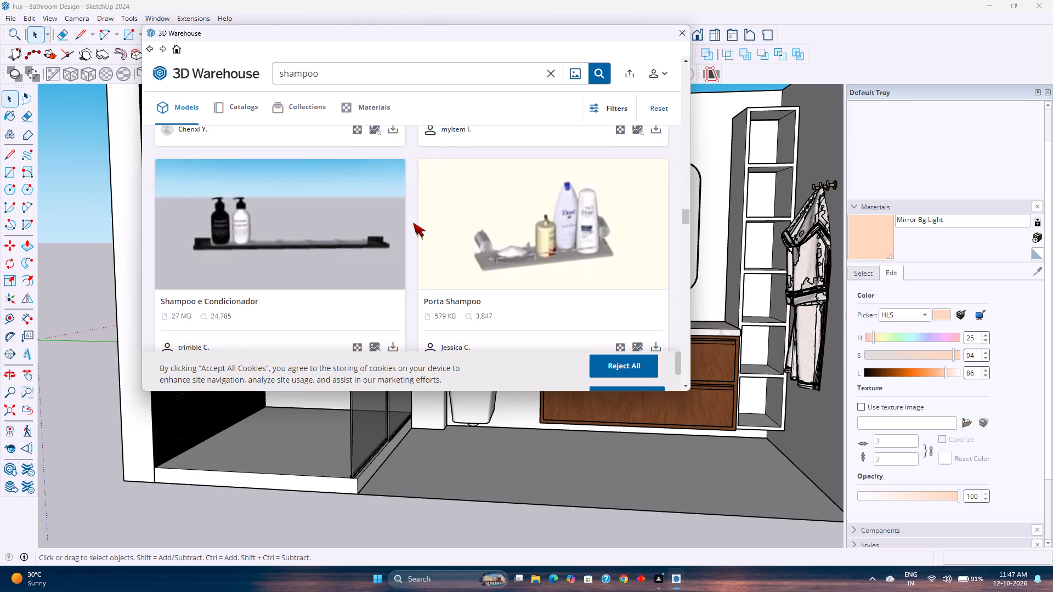
scroll(413, 223, "down", 2)
scroll(413, 223, "up", 2)
scroll(413, 223, "down", 4)
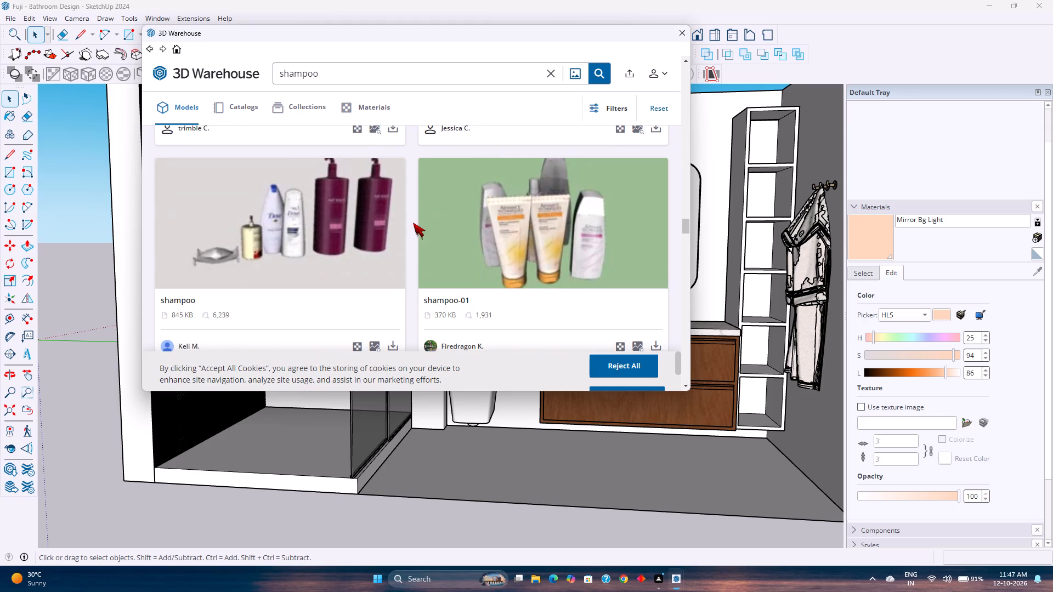
scroll(413, 223, "down", 1)
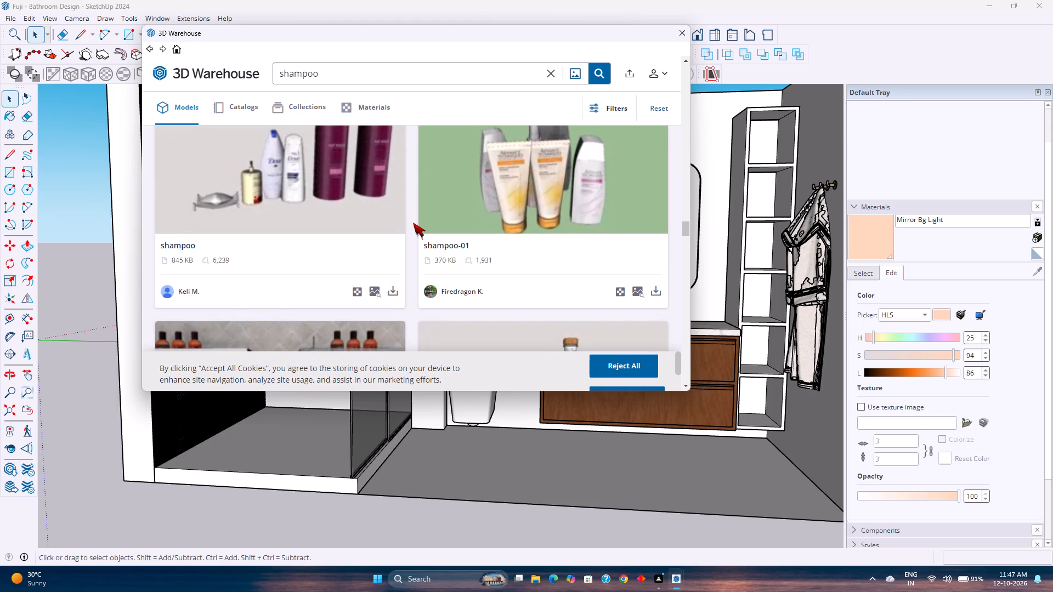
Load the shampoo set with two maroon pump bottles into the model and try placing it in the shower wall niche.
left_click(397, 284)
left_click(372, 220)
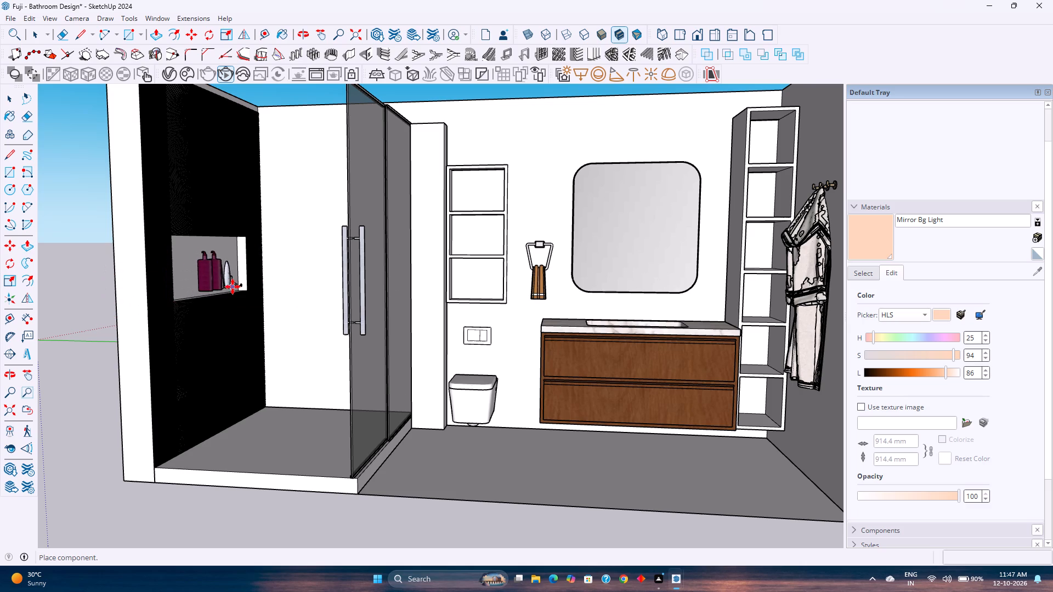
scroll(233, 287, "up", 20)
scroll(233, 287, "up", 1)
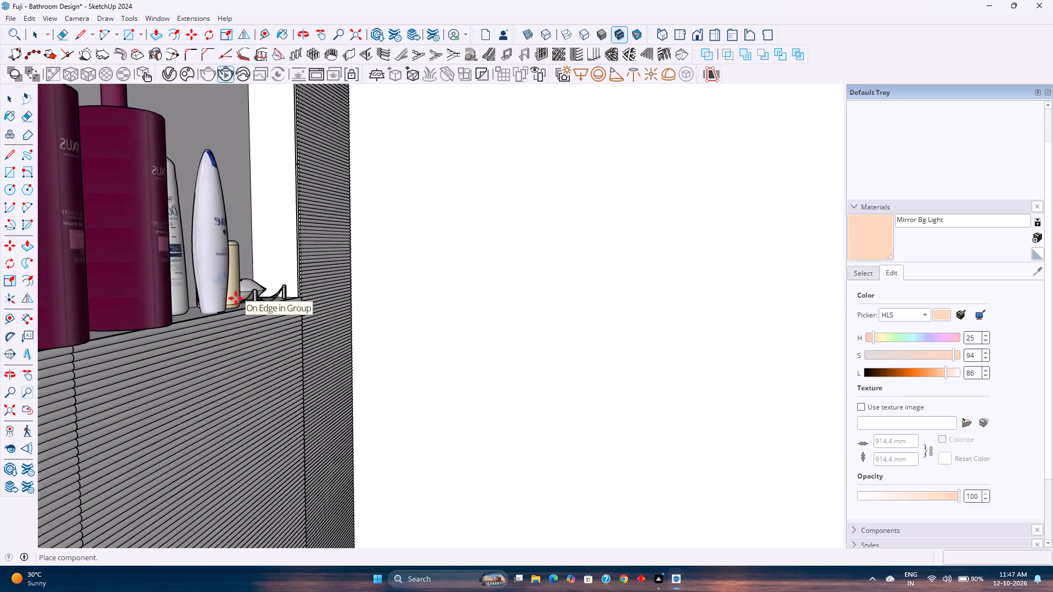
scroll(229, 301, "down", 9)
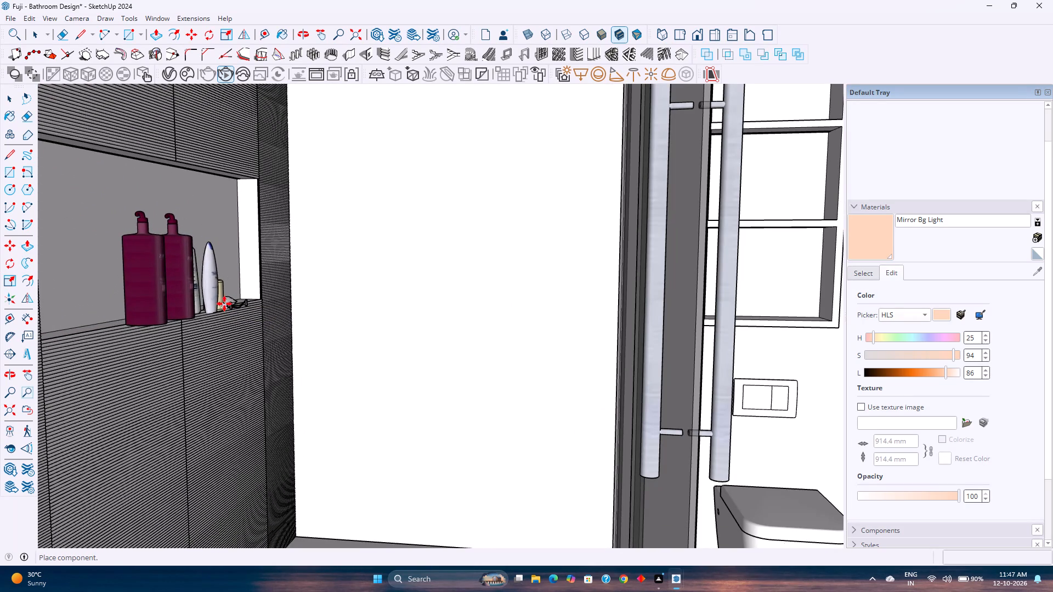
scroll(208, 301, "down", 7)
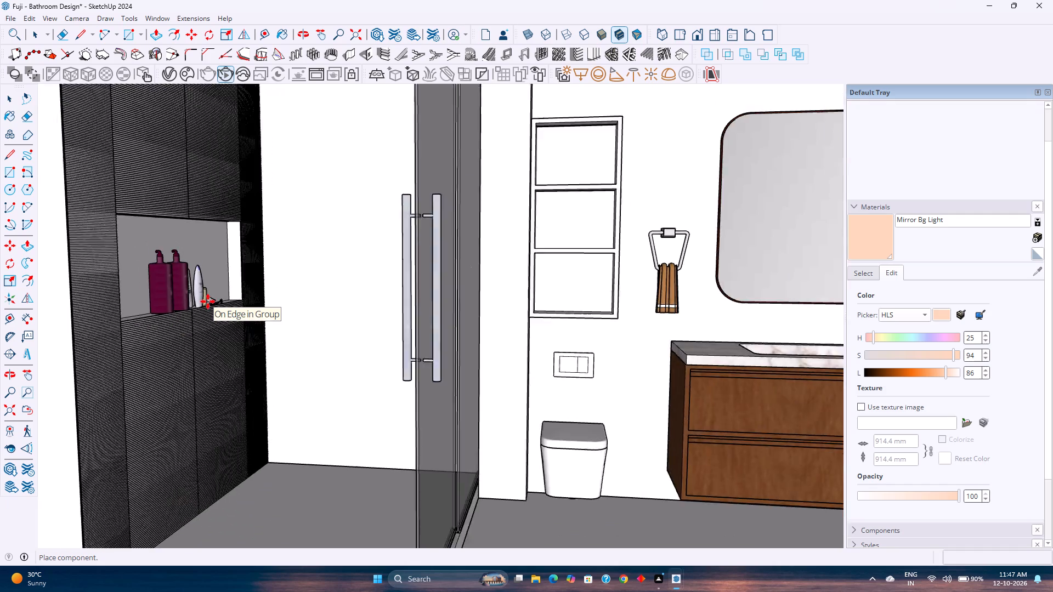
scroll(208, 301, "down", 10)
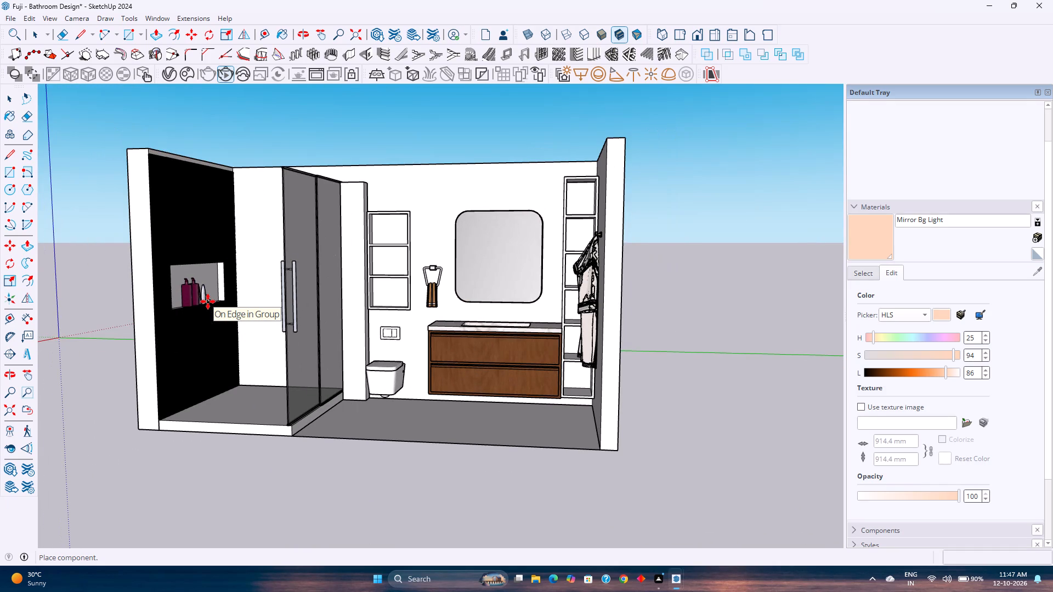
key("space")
Open the bathroom group and the nested group containing the dark ribbed shower wall with the niche for editing.
double_click(201, 326)
scroll(199, 327, "up", 4)
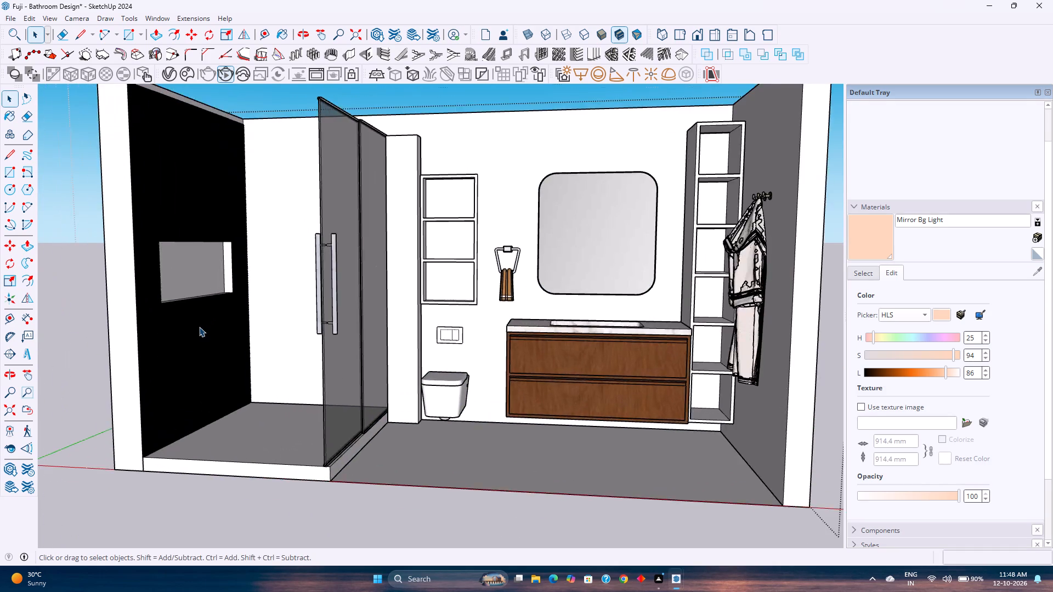
scroll(199, 327, "up", 2)
scroll(160, 280, "up", 2)
middle_click_drag(181, 269, 179, 310)
left_click(189, 337)
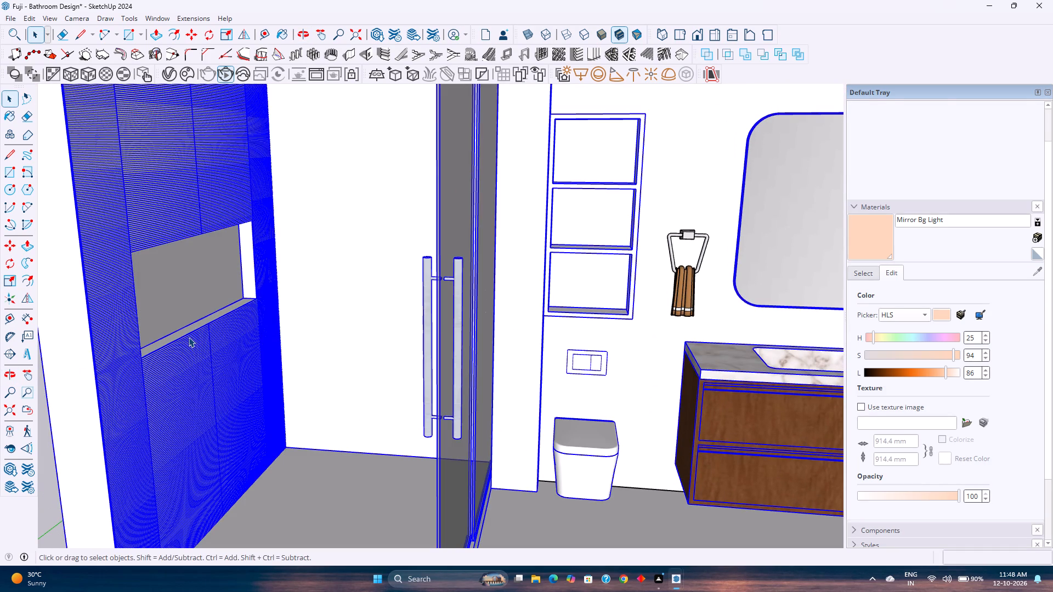
double_click(189, 338)
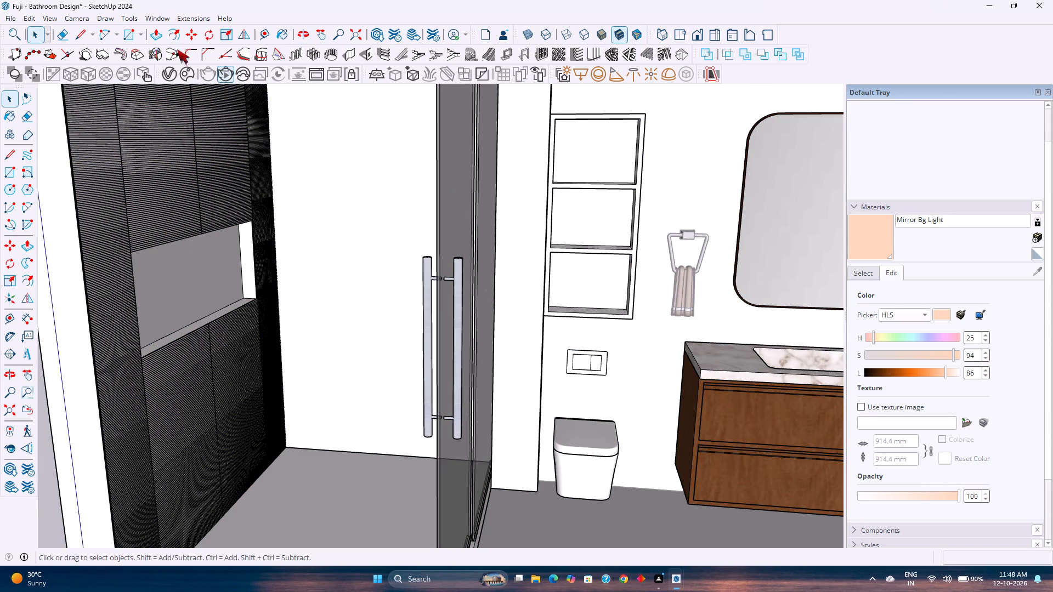
Return to the 3D Warehouse shampoo results and look through them for the set with two maroon pump bottles.
left_click(167, 16)
left_click(182, 99)
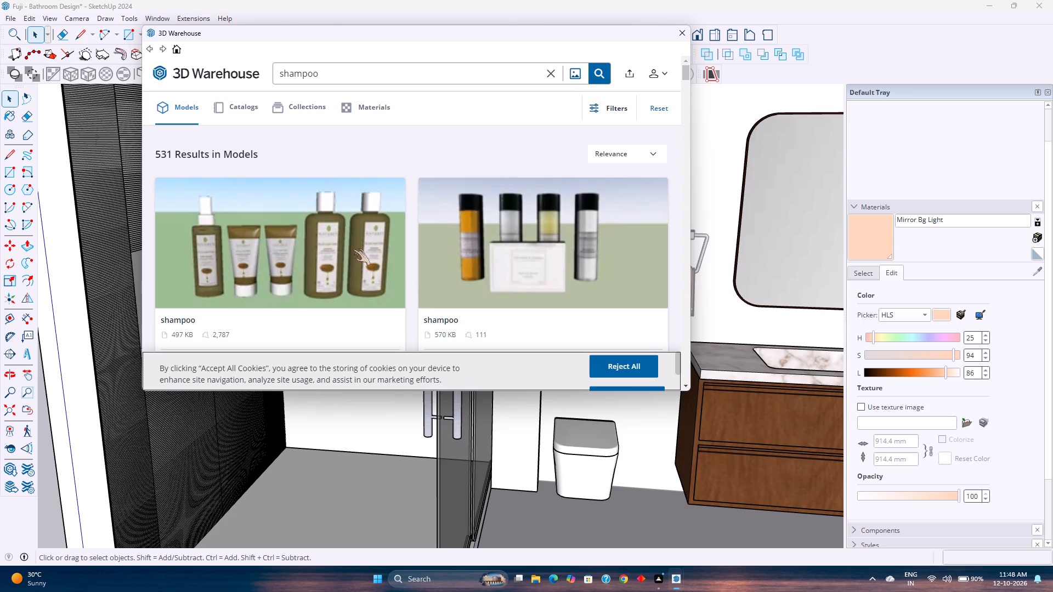
scroll(361, 244, "down", 5)
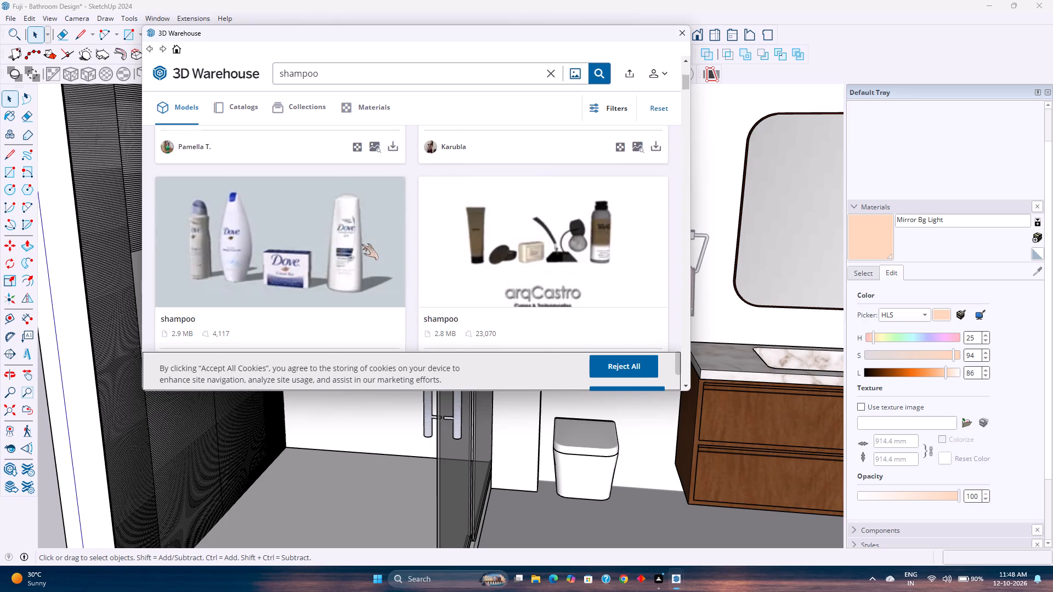
scroll(361, 244, "down", 11)
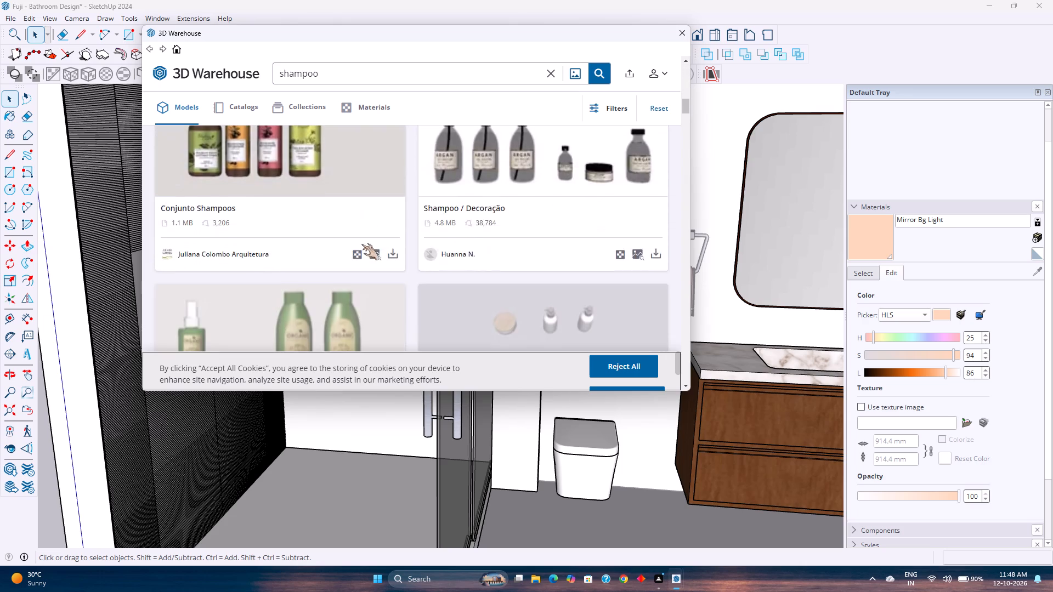
scroll(361, 244, "down", 14)
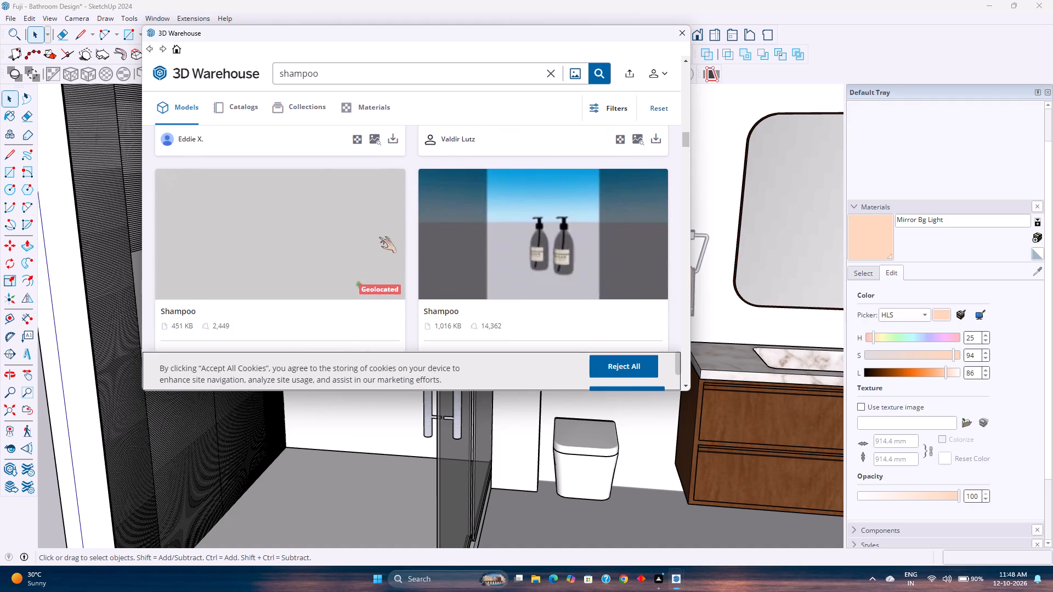
scroll(379, 237, "down", 7)
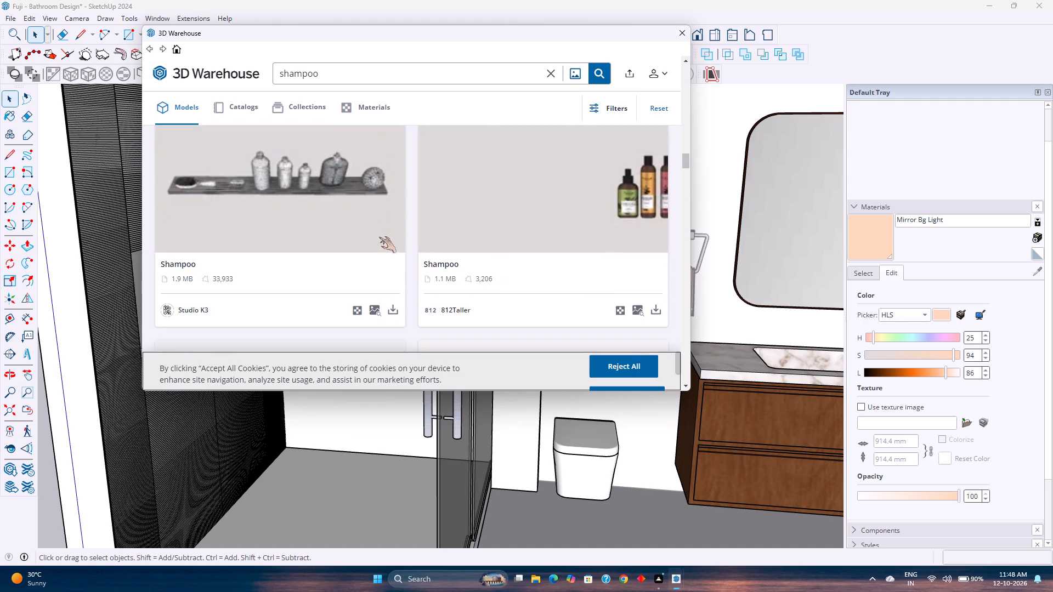
scroll(379, 237, "down", 2)
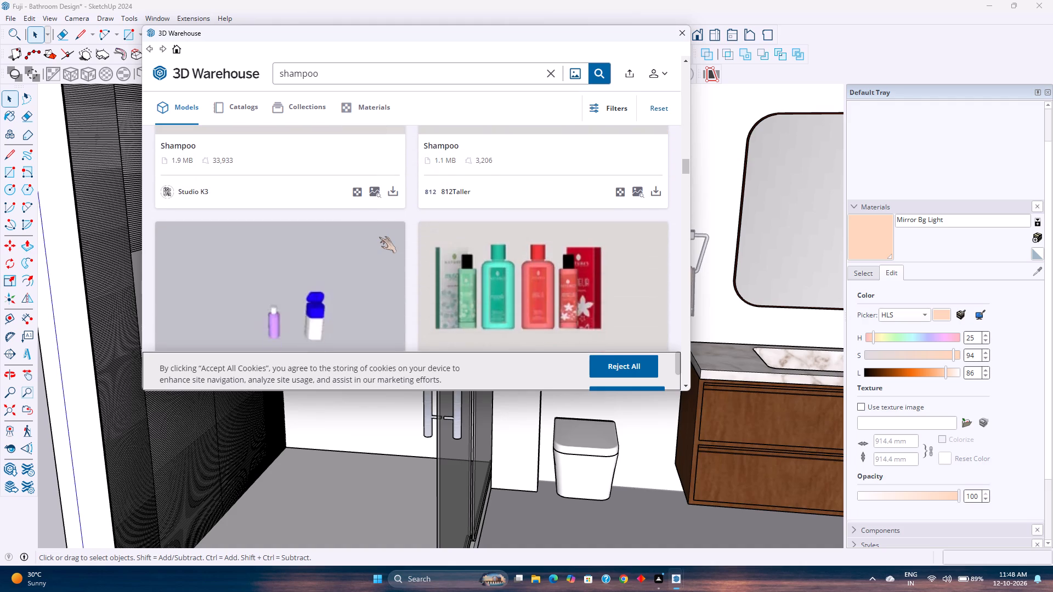
scroll(379, 237, "down", 11)
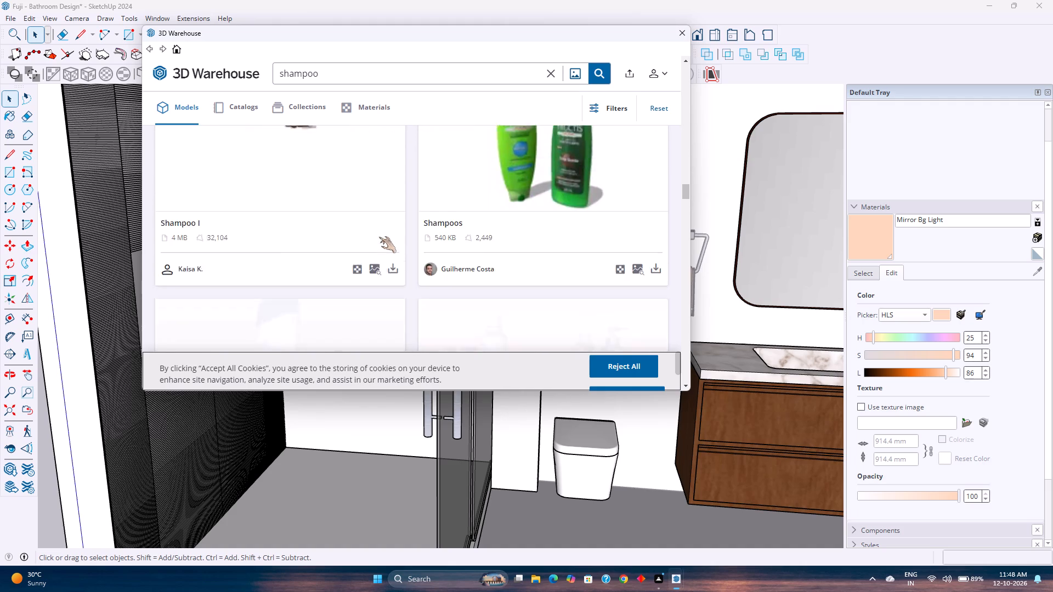
scroll(379, 237, "down", 13)
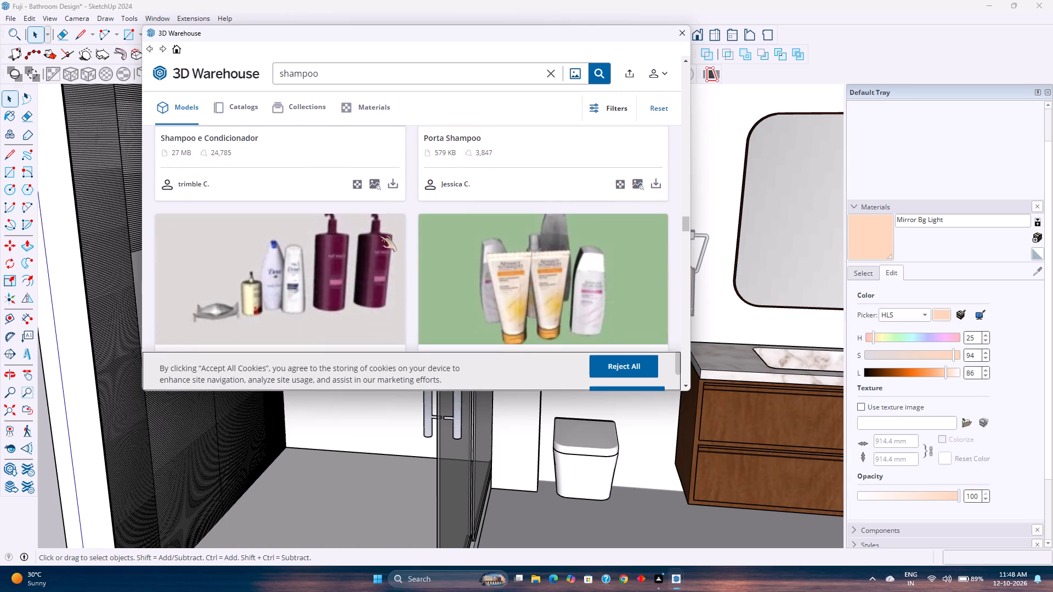
Load the shampoo set with two maroon pump bottles and soap dish into the model, placing it on the near end of the niche ledge.
scroll(380, 236, "down", 3)
left_click(398, 239)
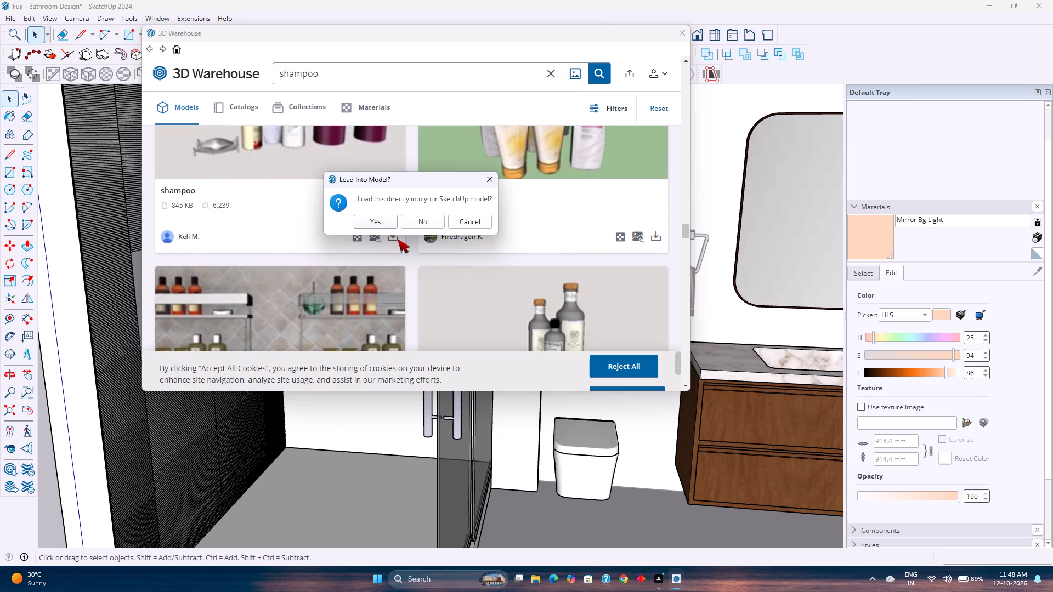
left_click(386, 224)
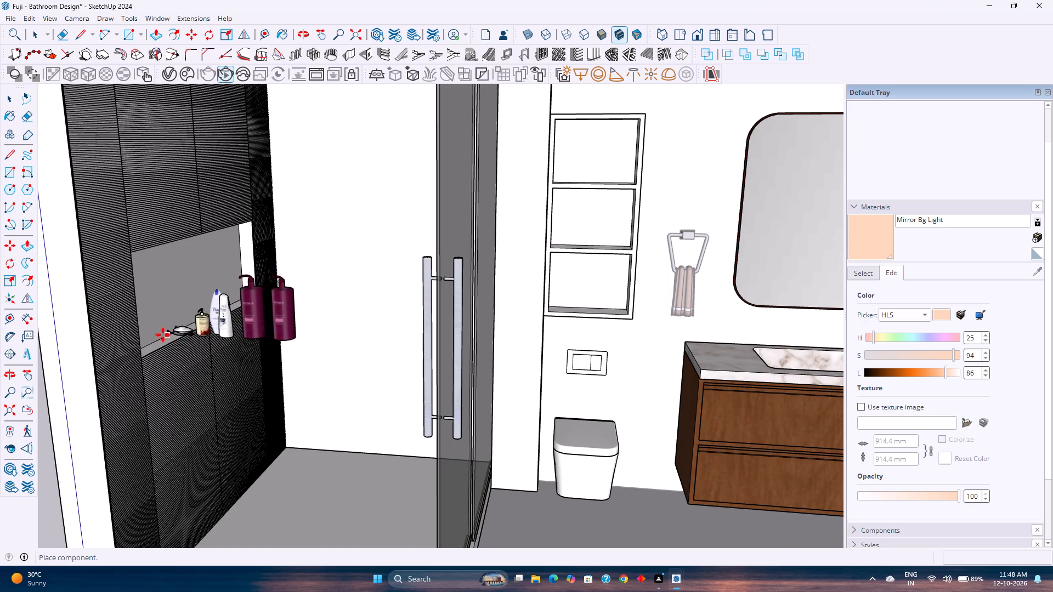
scroll(165, 339, "up", 19)
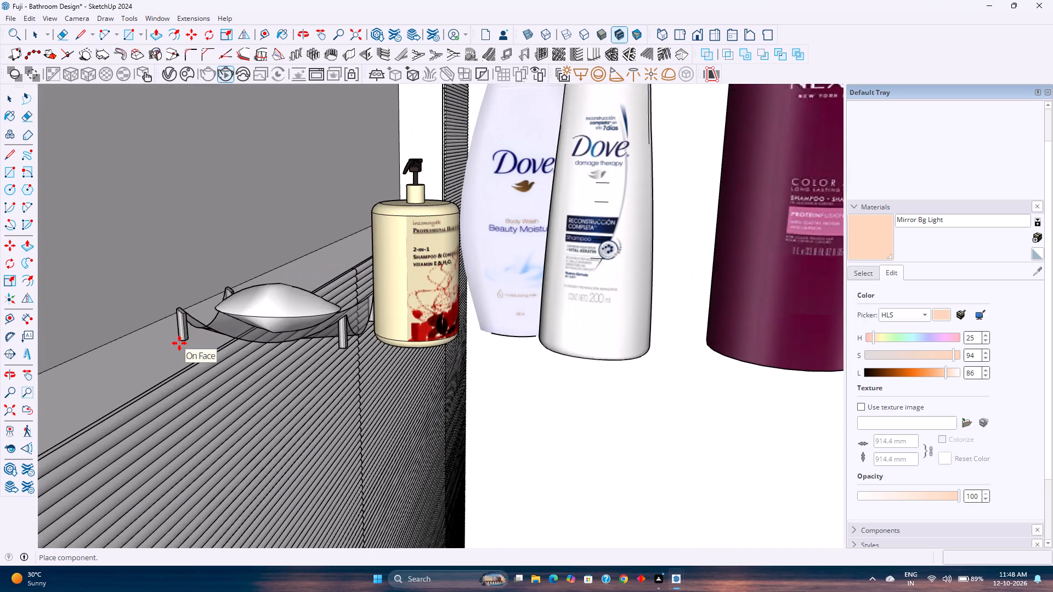
scroll(160, 361, "down", 8)
middle_click_drag(162, 356, 326, 287, "shift")
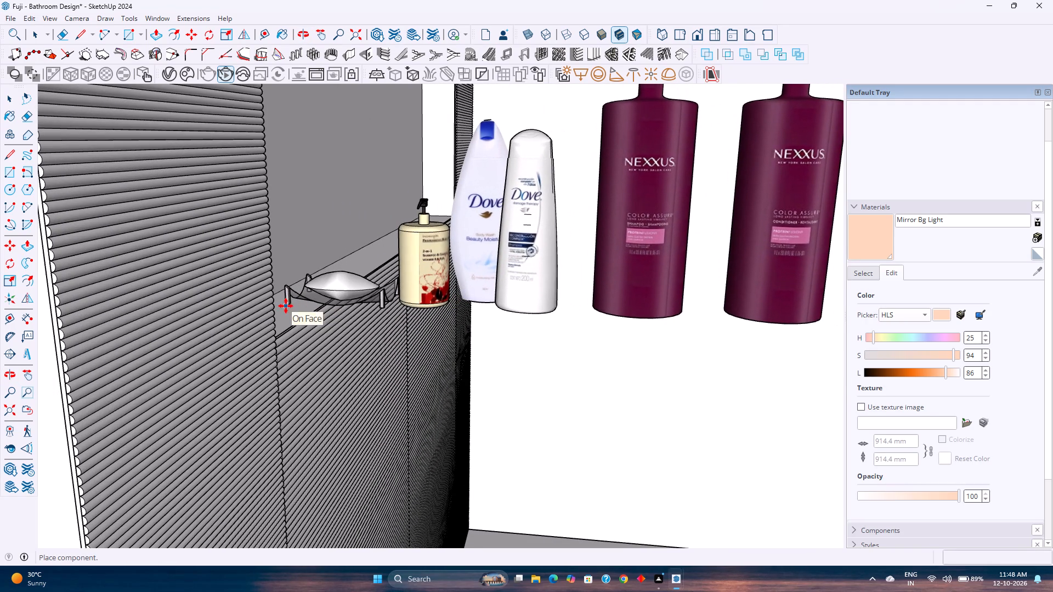
left_click(292, 304)
Rotate the shampoo set 90° about the vertical axis at its soap dish corner, lining it up with the niche.
middle_click_drag(322, 315, 240, 316)
scroll(252, 311, "down", 5)
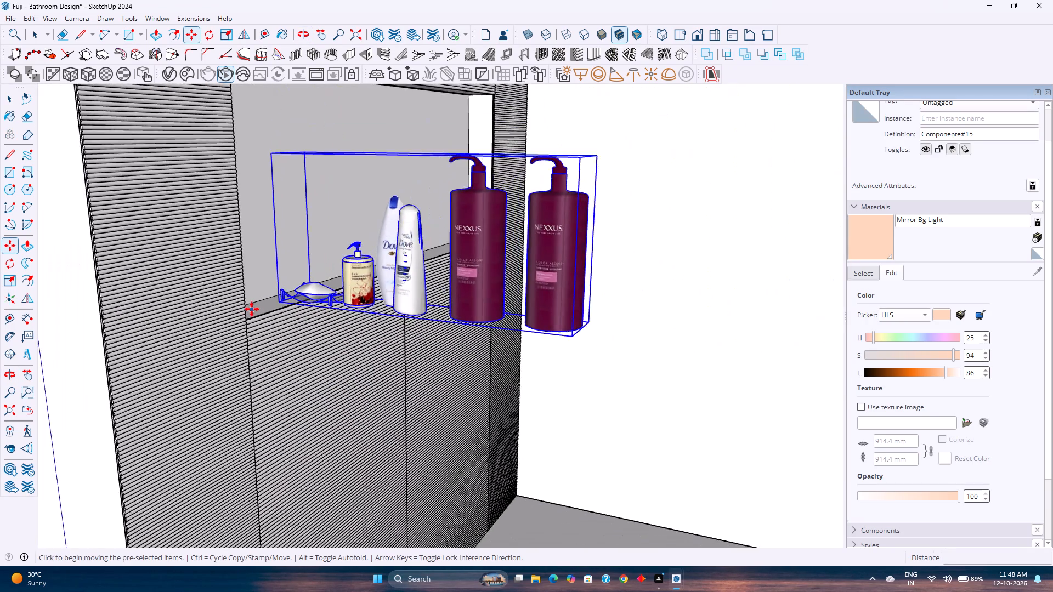
scroll(252, 309, "down", 4)
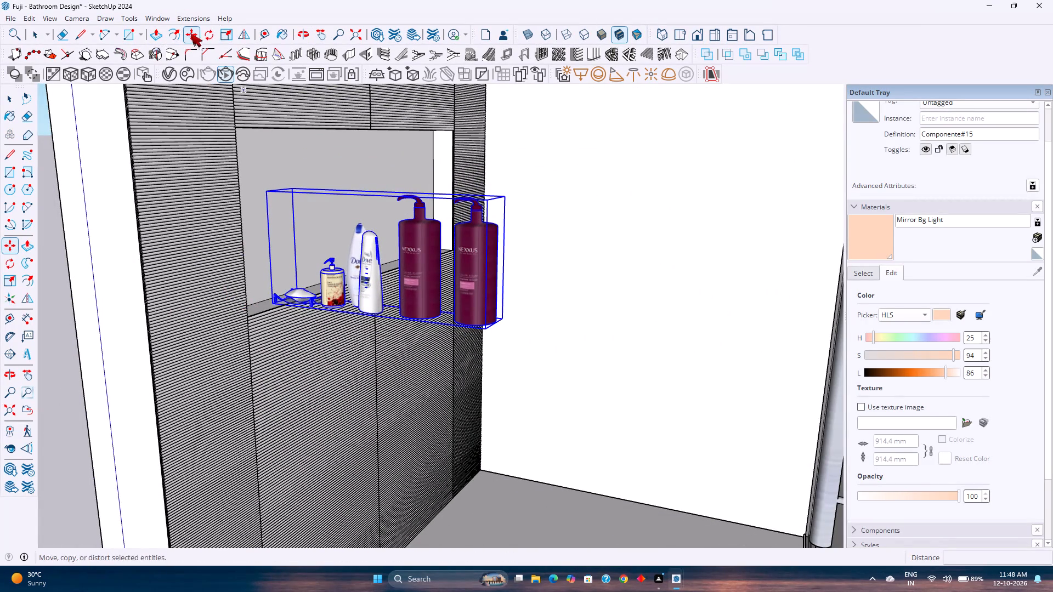
left_click(205, 31)
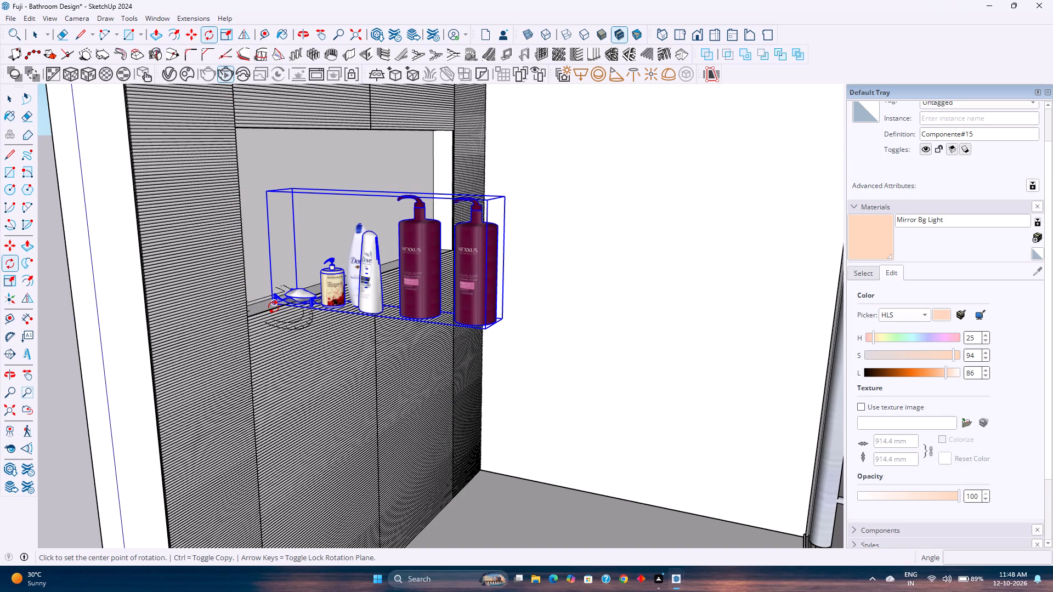
key("Up")
left_click(272, 300)
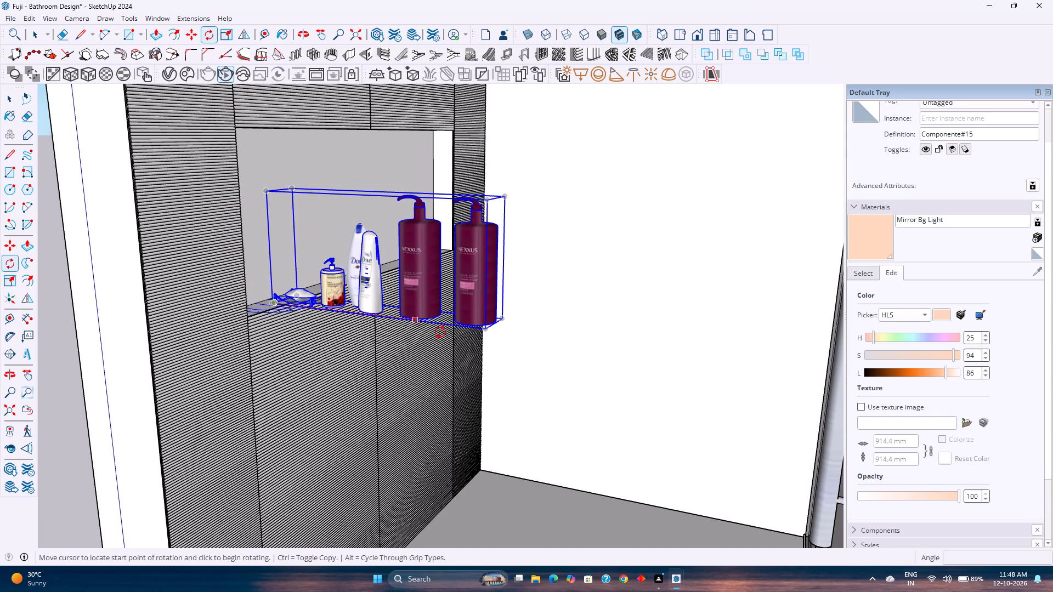
left_click(486, 329)
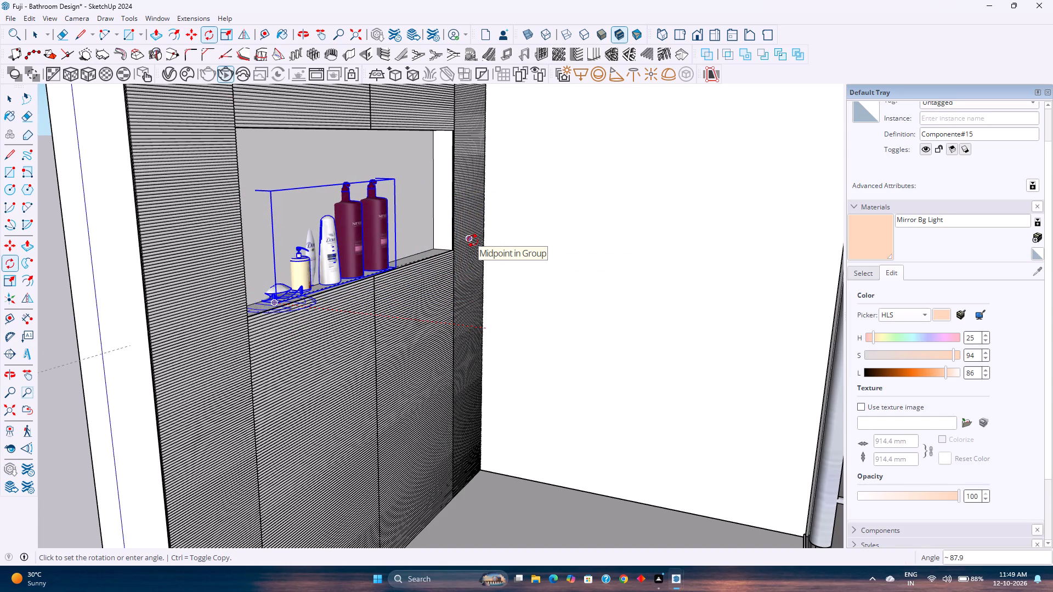
type("90")
key("Return")
Move the shampoo set about 1' 5 3/8" along the ledge, snapping its bottom front corner to the ledge's far end corner.
scroll(336, 244, "up", 6)
key("m")
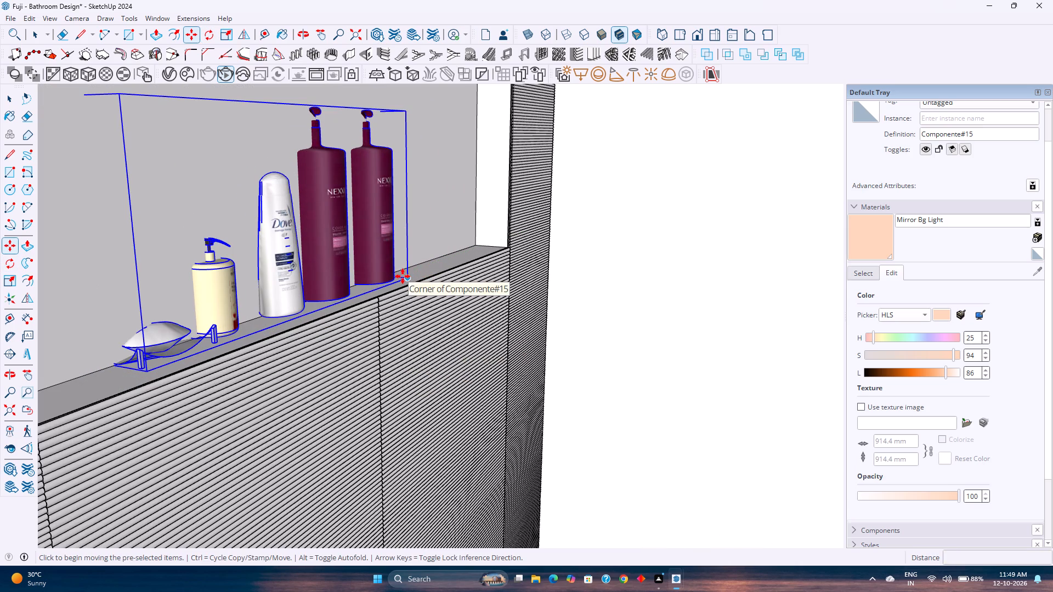
left_click(404, 278)
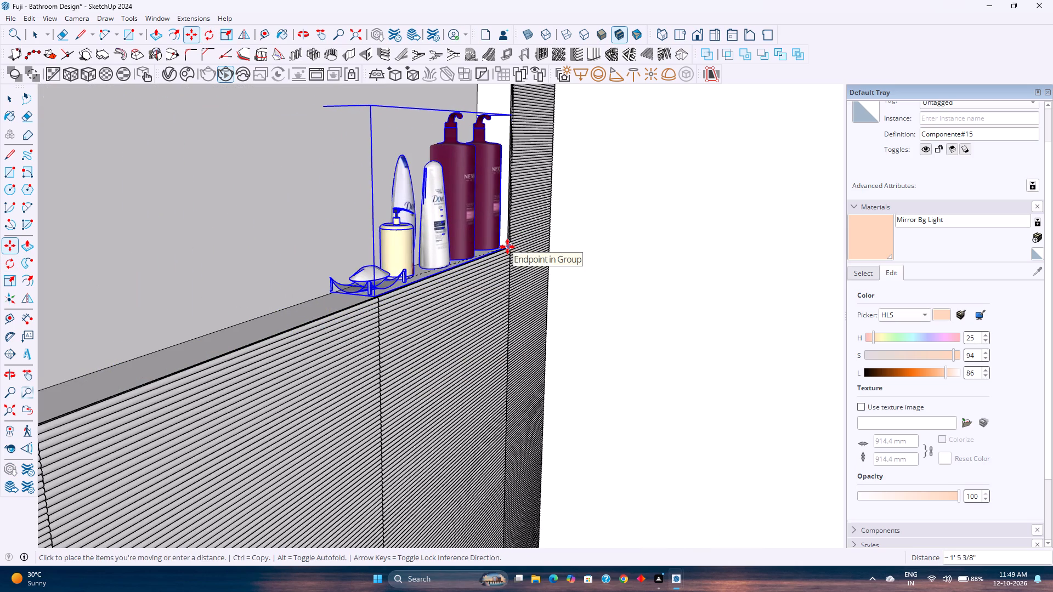
scroll(507, 247, "up", 3)
left_click(507, 247)
Scale the shampoo set's depth along the green axis to about 0.78 to fit the ledge, using the back edges display only while scaling.
middle_click_drag(472, 251, 596, 263)
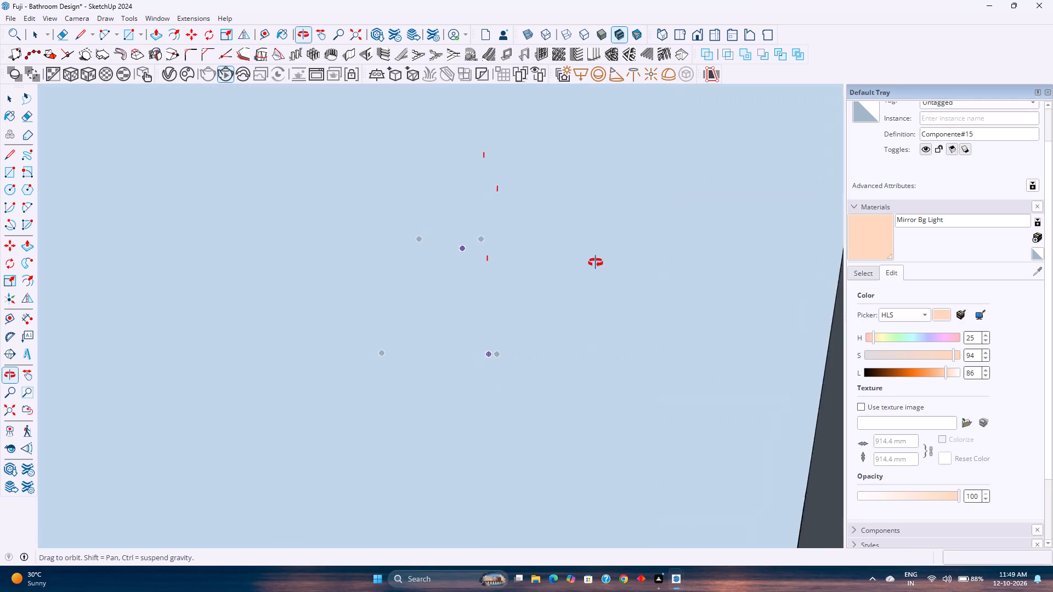
middle_click_drag(596, 263, 580, 261)
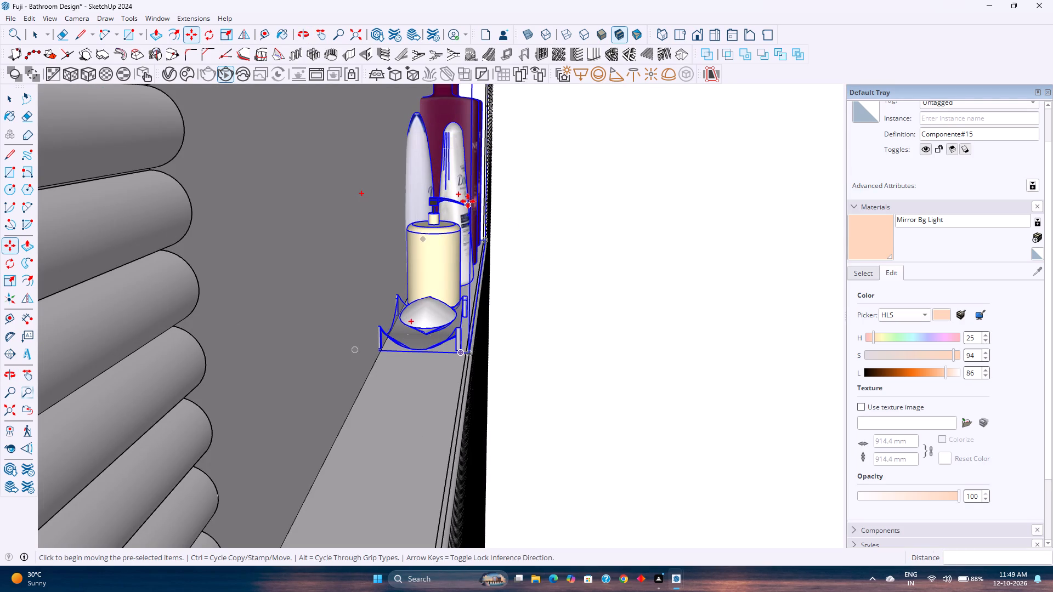
key("s")
key("k")
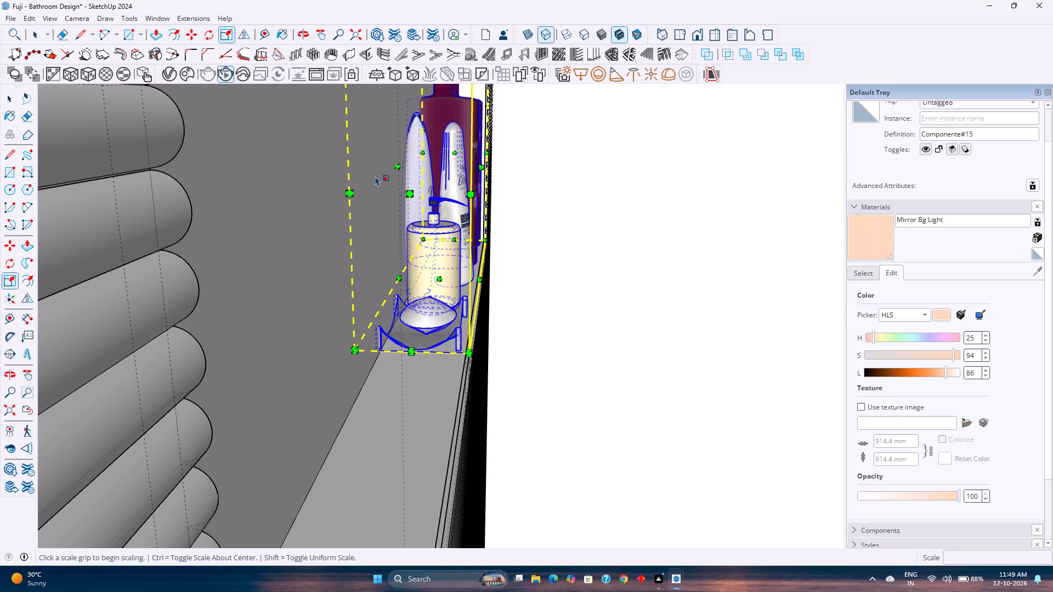
left_click(395, 167)
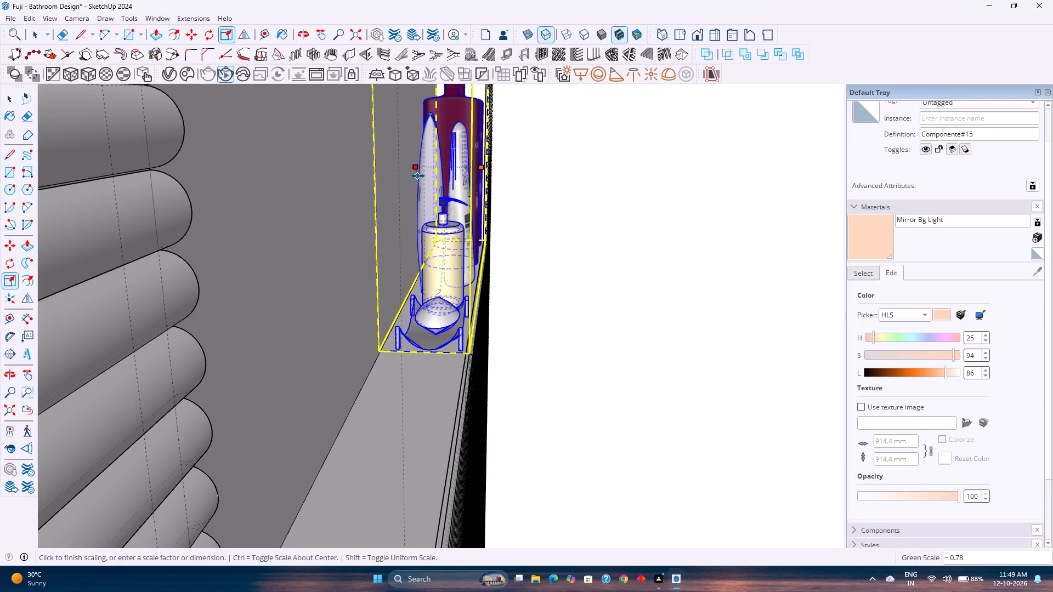
left_click(418, 176)
key("space")
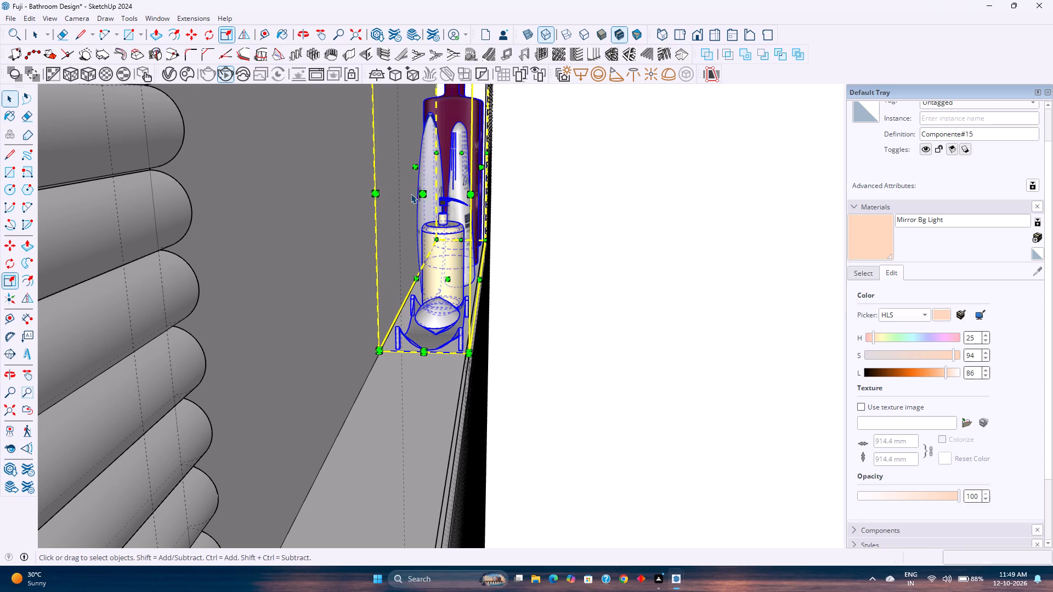
key("Escape")
middle_click_drag(443, 197, 195, 241)
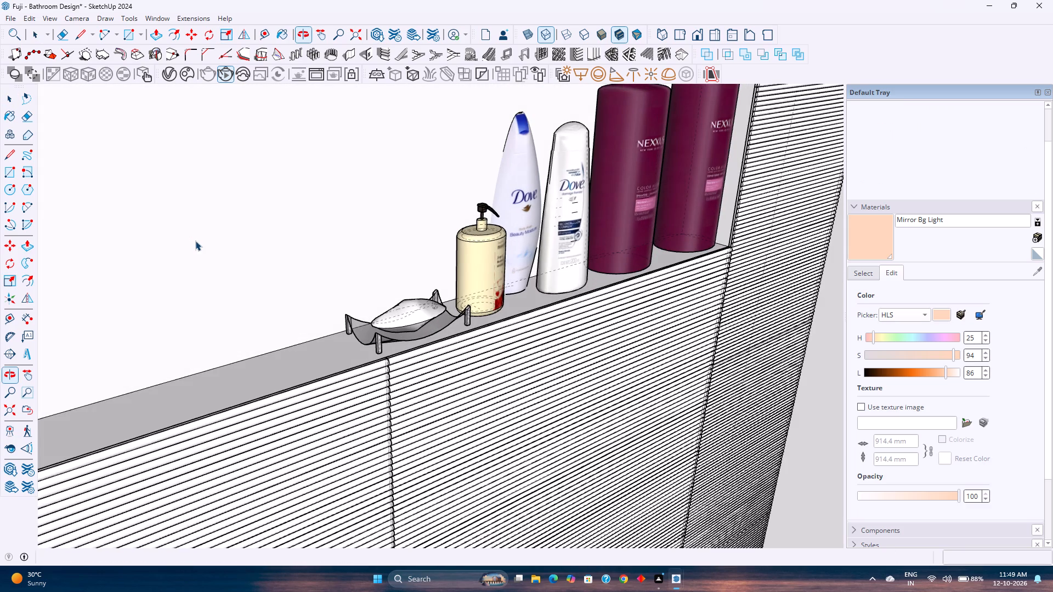
key("k")
Check the shampoo set in the niche from several angles, up close and in the overall bathroom view.
scroll(275, 237, "down", 2)
middle_click_drag(304, 236, 312, 340, "shift")
middle_click_drag(320, 339, 337, 306)
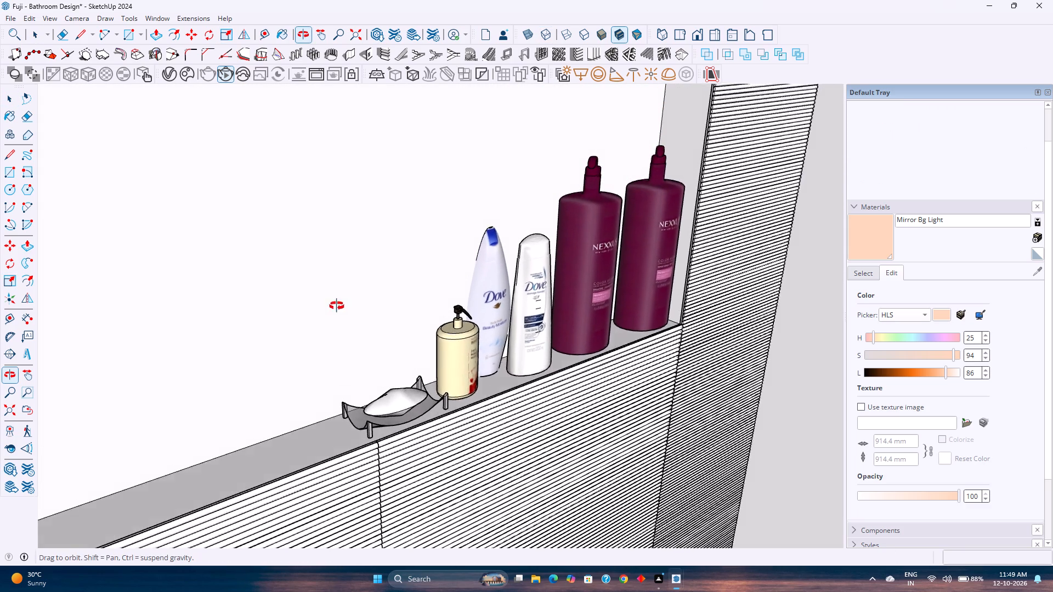
middle_click_drag(337, 306, 250, 249)
scroll(308, 252, "down", 4)
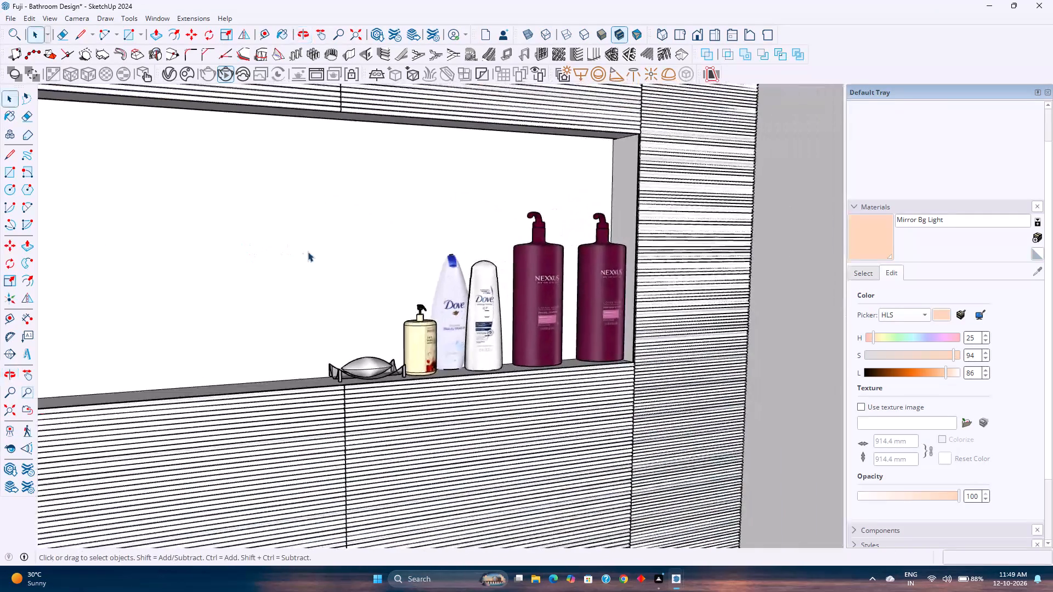
scroll(392, 305, "down", 4)
middle_click_drag(405, 309, 521, 327)
middle_click_drag(285, 282, 286, 282, "shift")
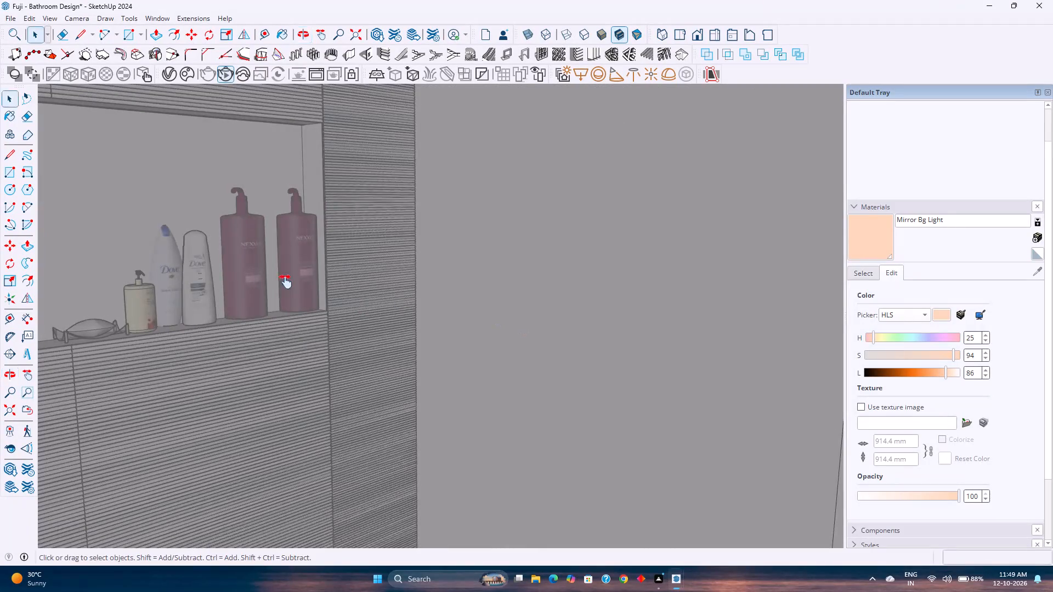
middle_click_drag(286, 282, 608, 326, "shift")
scroll(203, 217, "up", 19)
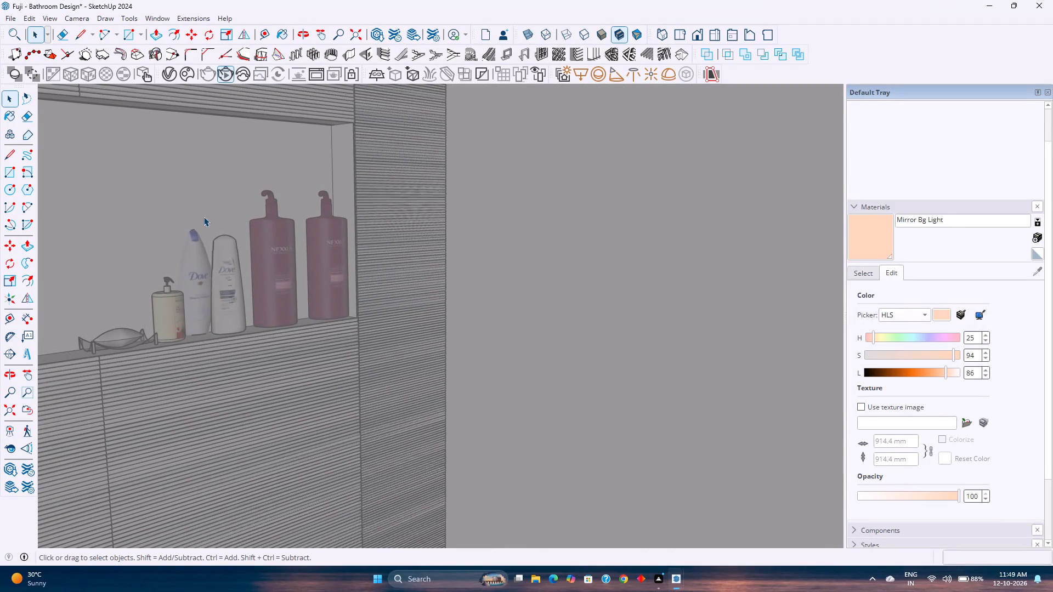
scroll(203, 217, "up", 7)
middle_click_drag(452, 267, 520, 278, "shift")
scroll(484, 264, "down", 15)
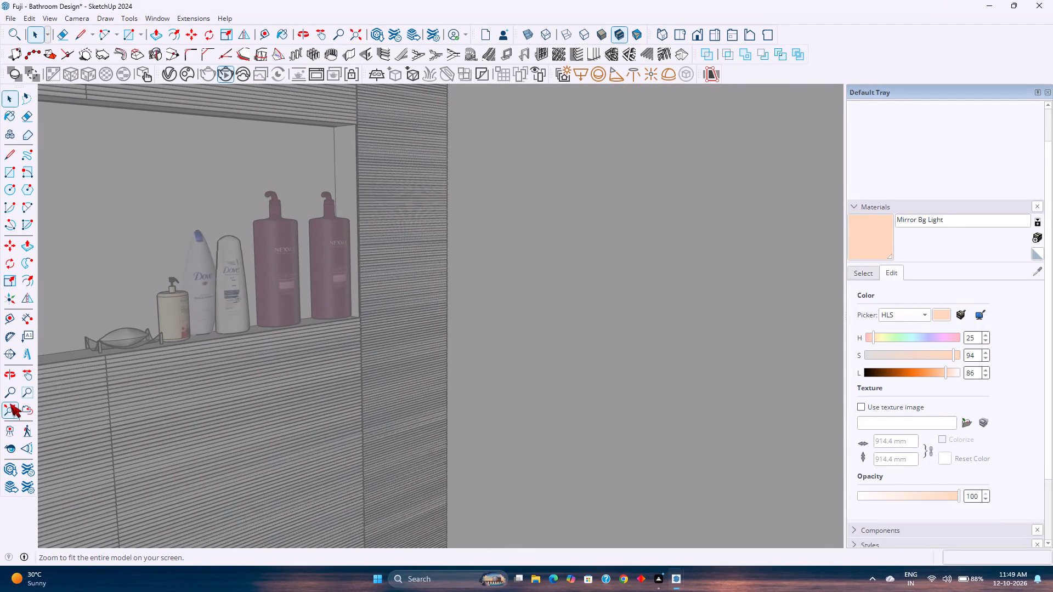
left_click(8, 405)
middle_click_drag(189, 246, 342, 337, "shift")
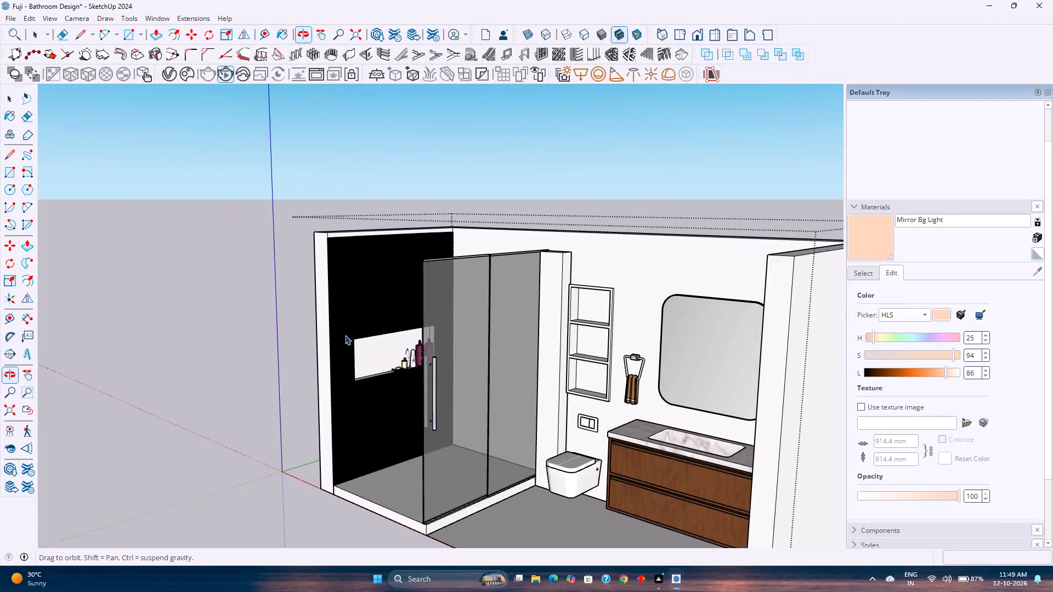
middle_click_drag(353, 338, 382, 350)
scroll(418, 351, "up", 16)
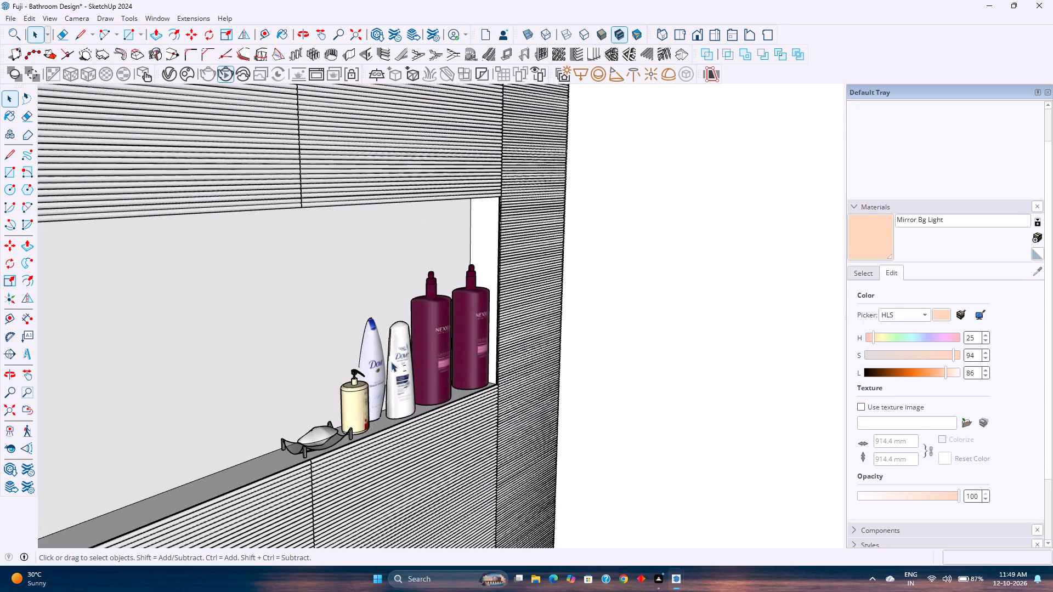
Scale the shampoo set's depth along the green axis to 0.9 from its back face, keeping its front edge on the ledge.
left_click(395, 364)
double_click(397, 364)
left_click(397, 364)
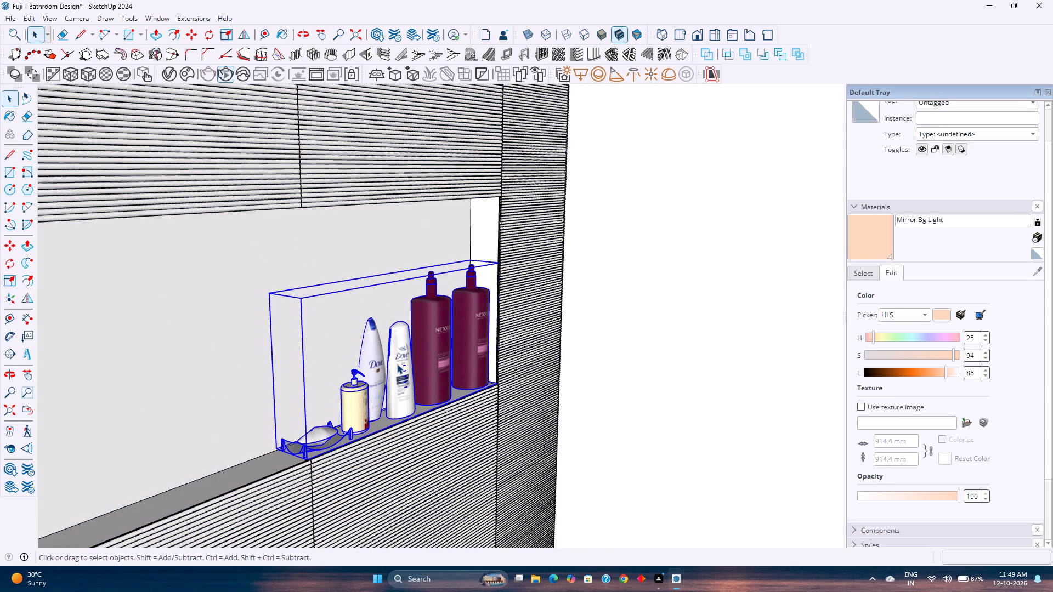
middle_click_drag(397, 364, 520, 344)
key("s")
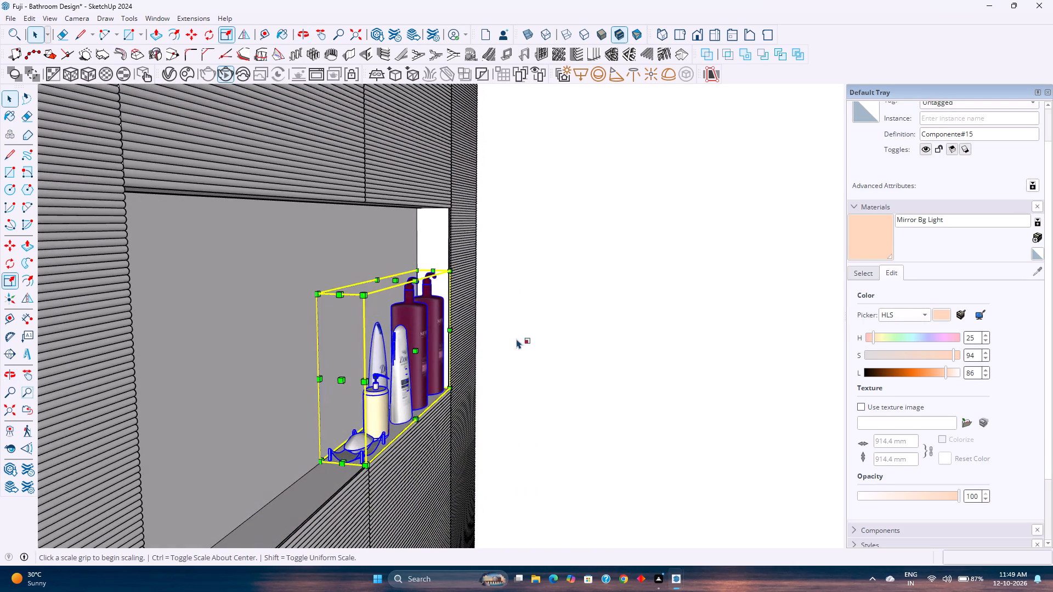
scroll(375, 345, "up", 4)
left_click(375, 353)
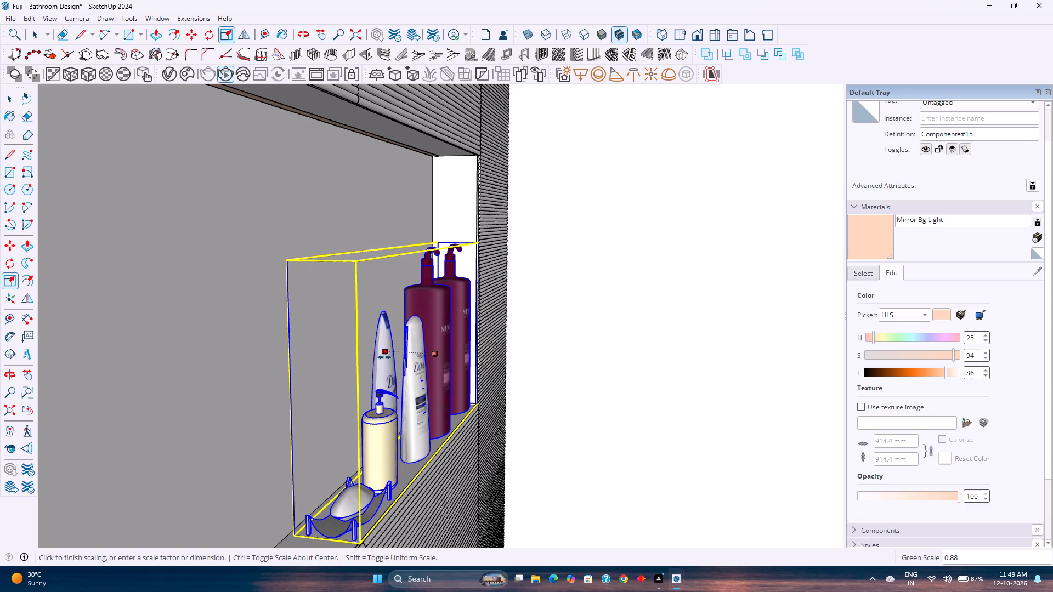
scroll(384, 357, "up", 5)
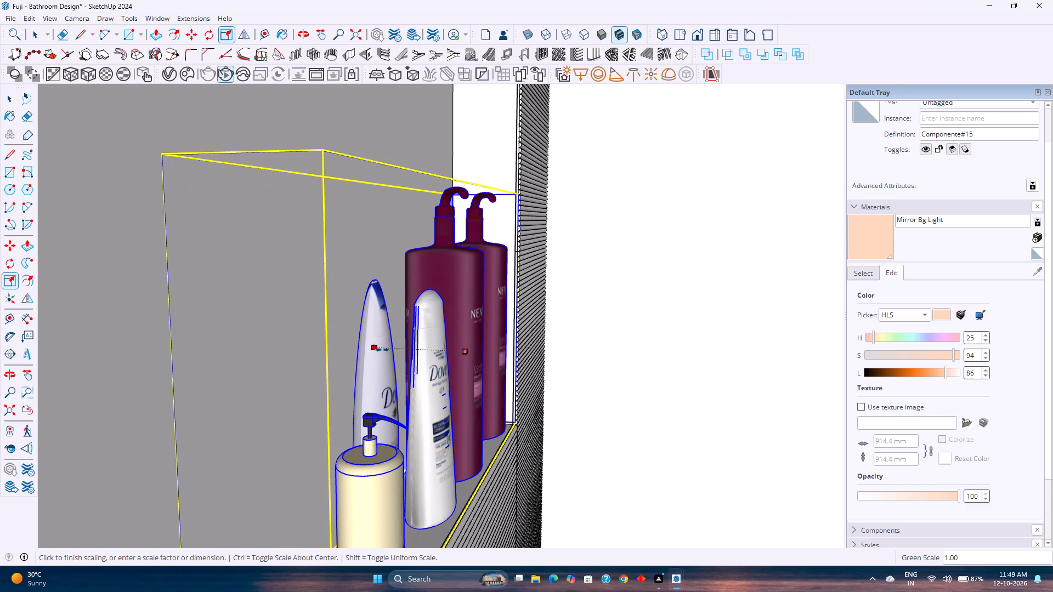
key("0")
type(".9")
key("Return")
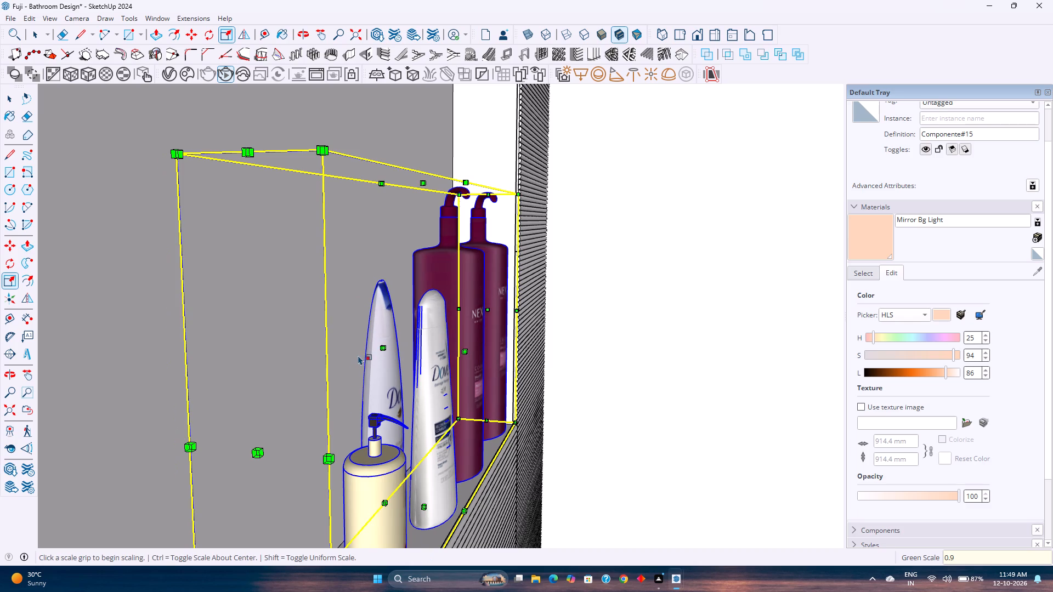
Scale the shampoo set's height along the blue axis to about 0.86 from its top, and deselect it.
middle_click_drag(358, 355, 252, 334)
left_click(432, 186)
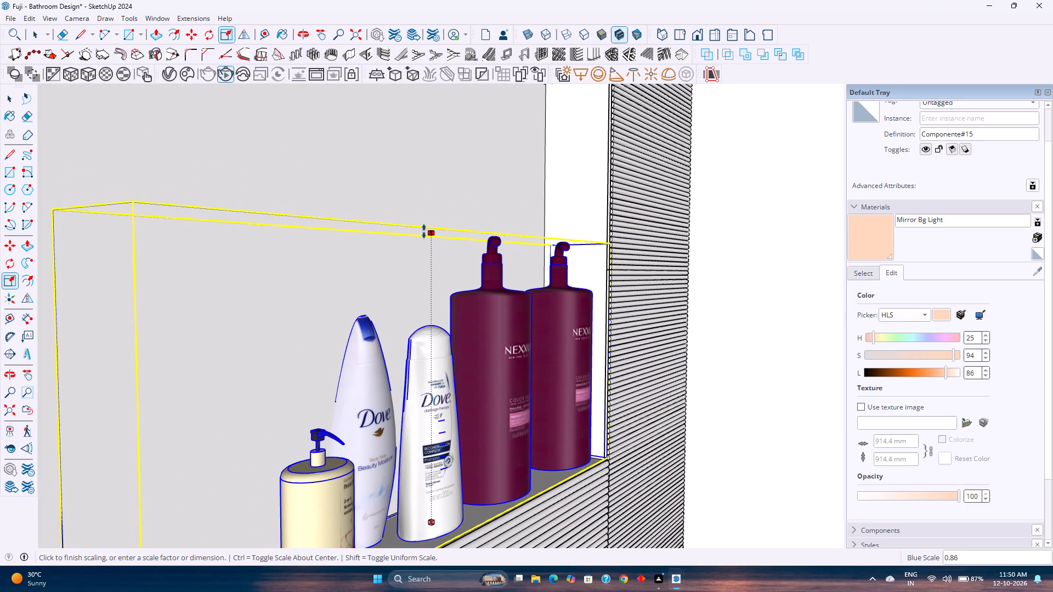
scroll(424, 231, "down", 2)
left_click(424, 231)
key("space")
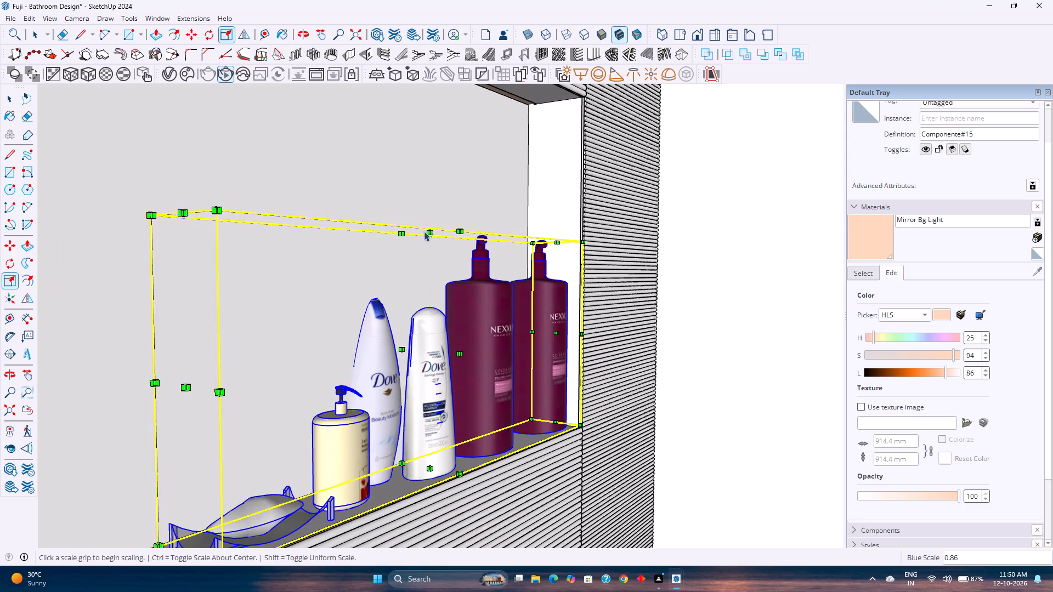
key("Escape")
scroll(423, 231, "down", 9)
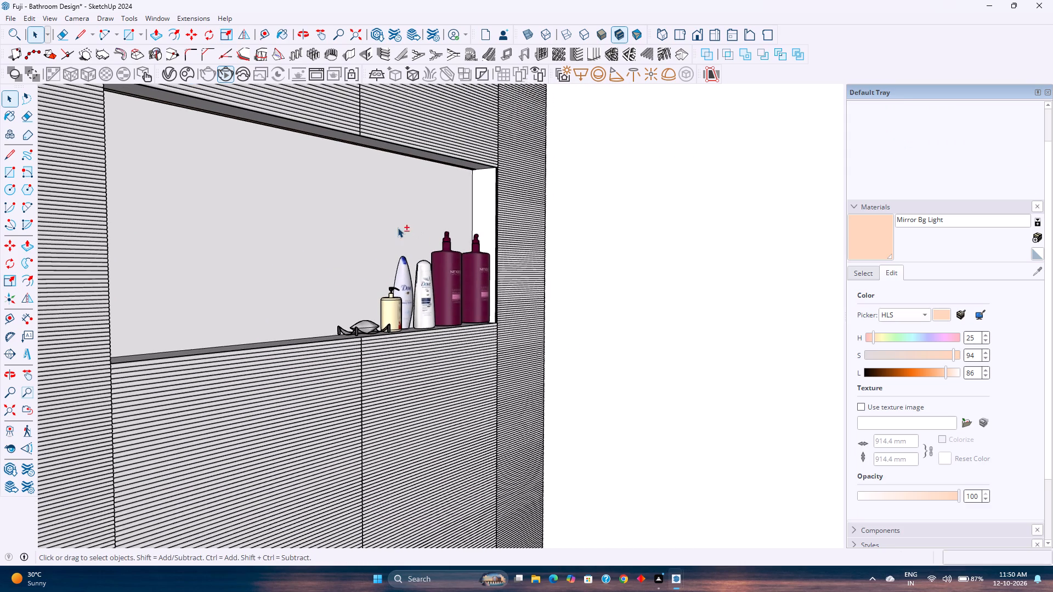
Examine the resized shampoo set in the shower niche from several angles, through the glass door and in the overall bathroom view.
middle_click_drag(400, 228, 451, 235, "shift")
scroll(451, 235, "down", 5)
middle_click_drag(451, 235, 391, 265)
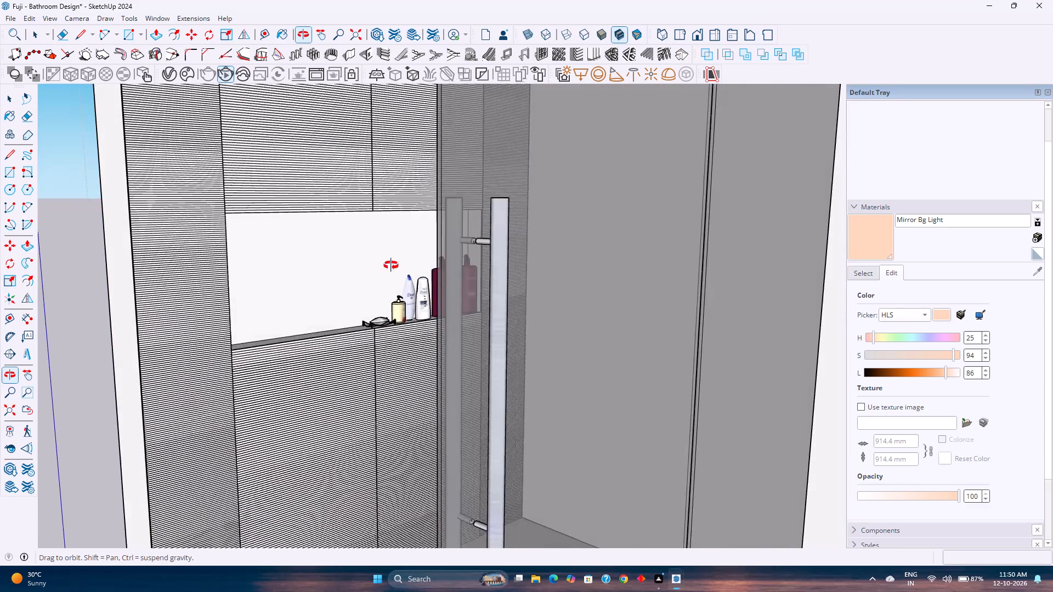
middle_click_drag(391, 265, 398, 290)
middle_click_drag(388, 294, 586, 247, "shift")
scroll(530, 281, "up", 3)
middle_click_drag(530, 281, 445, 276)
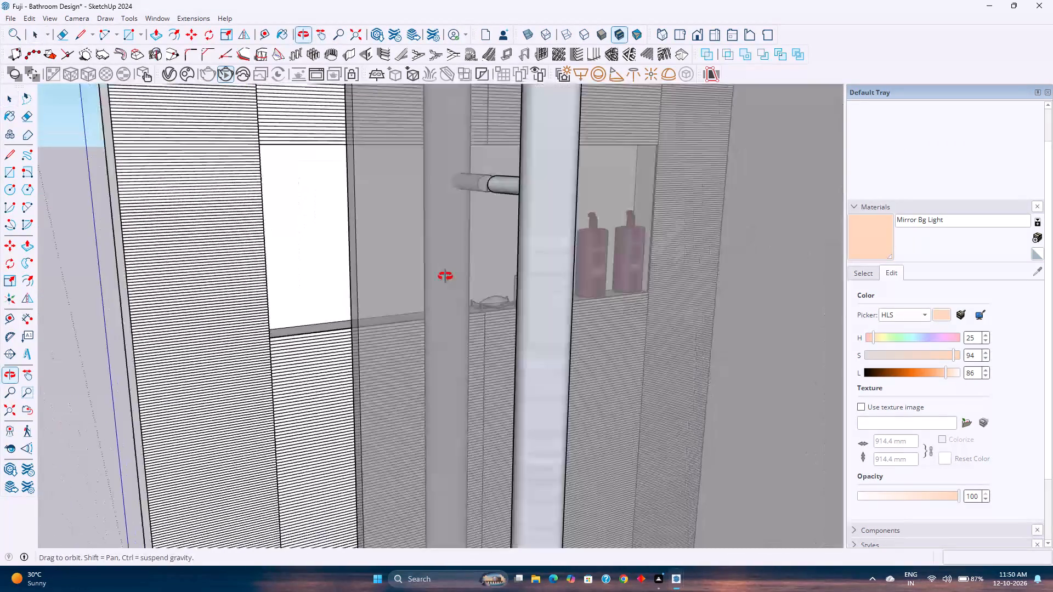
middle_click_drag(445, 276, 481, 271)
middle_click_drag(477, 270, 465, 297, "shift")
middle_click_drag(445, 300, 541, 246)
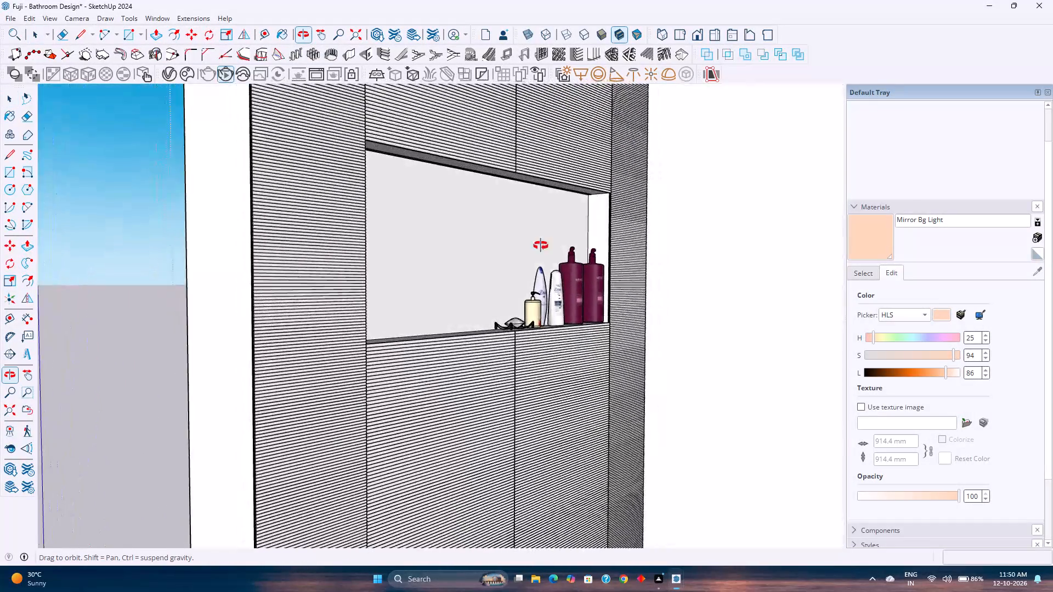
middle_click_drag(541, 246, 581, 241)
scroll(580, 241, "down", 1)
middle_click_drag(579, 241, 519, 237, "shift")
scroll(518, 238, "down", 2)
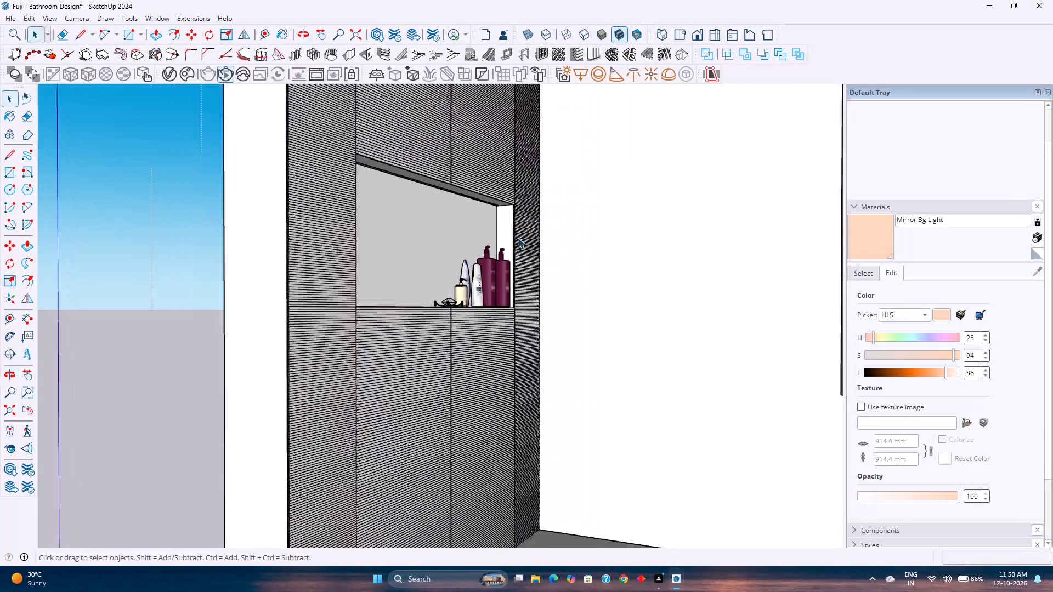
scroll(518, 238, "down", 1)
middle_click_drag(519, 238, 281, 236, "shift")
scroll(281, 236, "down", 2)
middle_click_drag(283, 240, 342, 264, "shift")
scroll(342, 264, "down", 3)
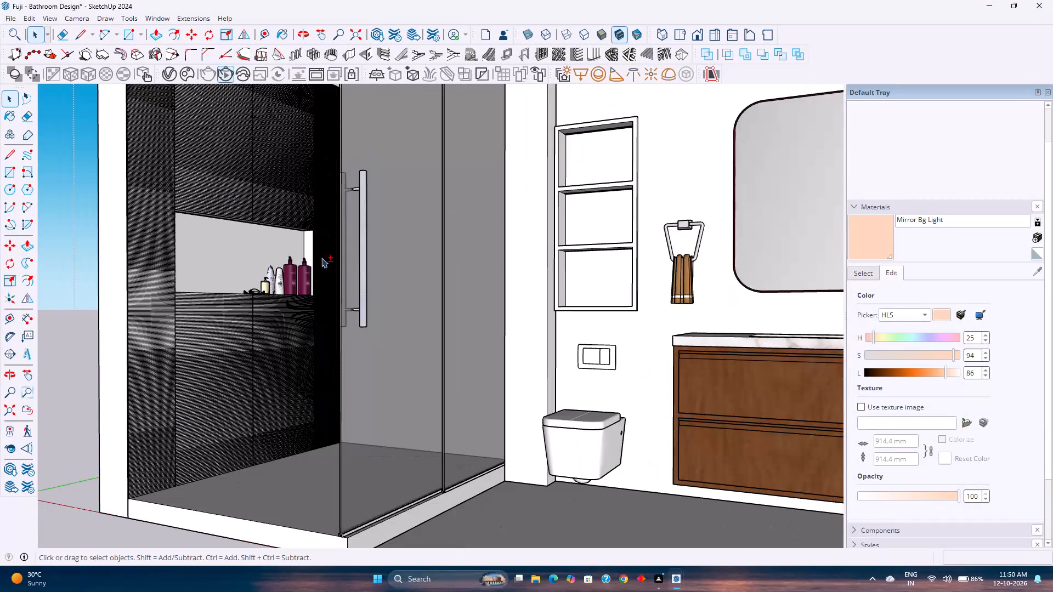
scroll(286, 272, "up", 1)
middle_click_drag(286, 272, 404, 305)
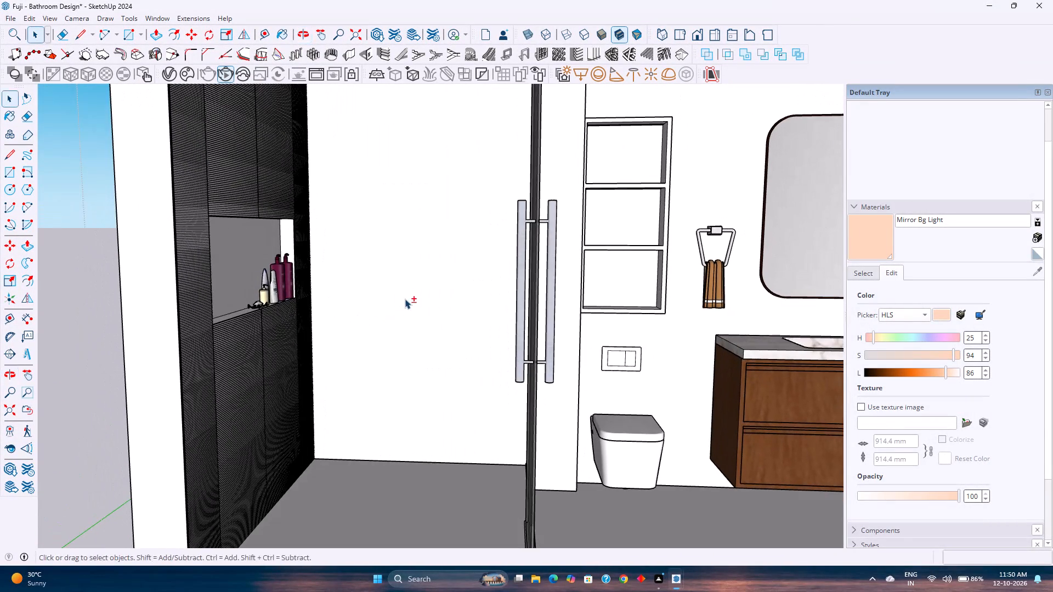
middle_click_drag(405, 299, 364, 298, "shift")
scroll(364, 298, "down", 2)
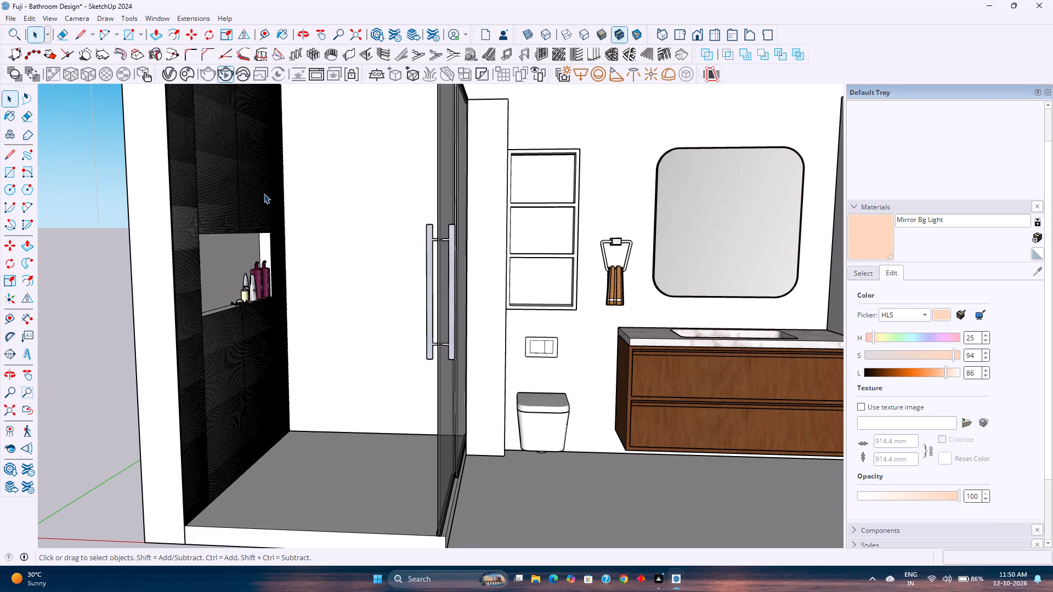
Search 3D Warehouse models for "bathroom accessories".
left_click(160, 14)
left_click(178, 103)
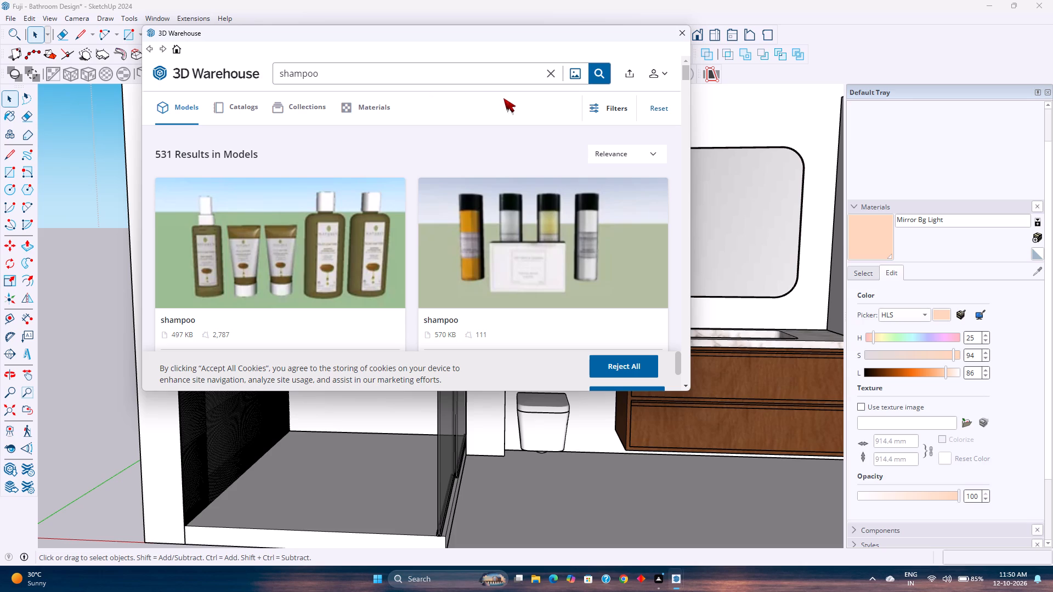
left_click(548, 71)
type("bah")
key("BackSpace")
type("throom a")
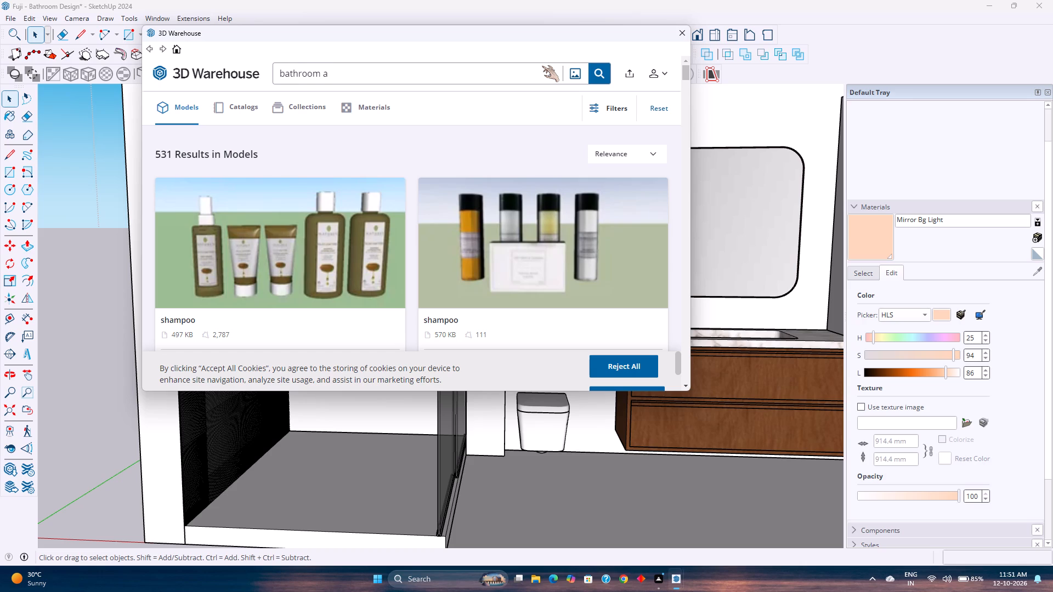
type("ccesso")
type("rio")
key("BackSpace")
key("e")
key("s")
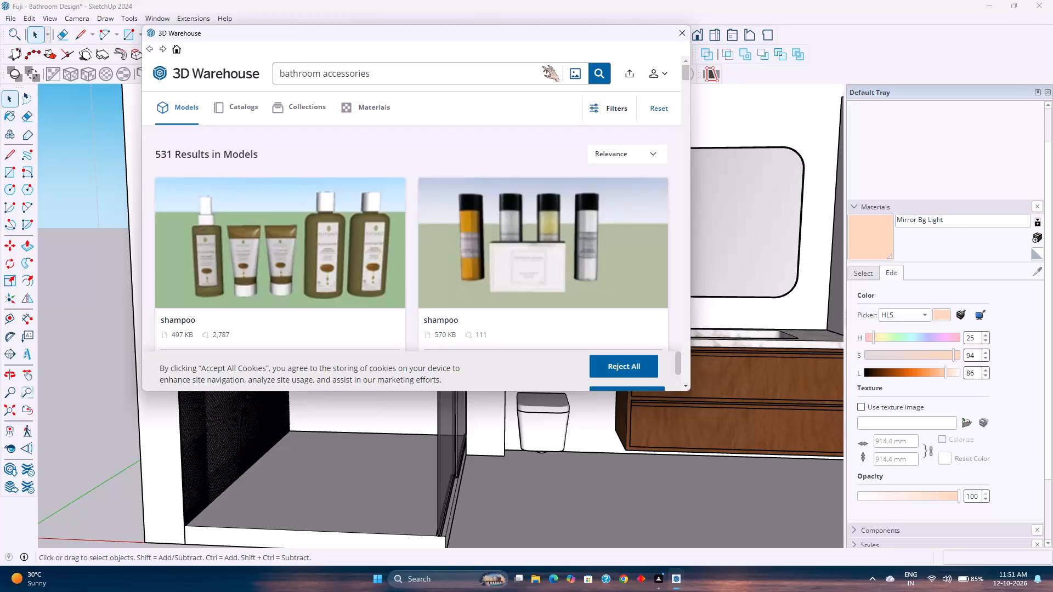
key("Return")
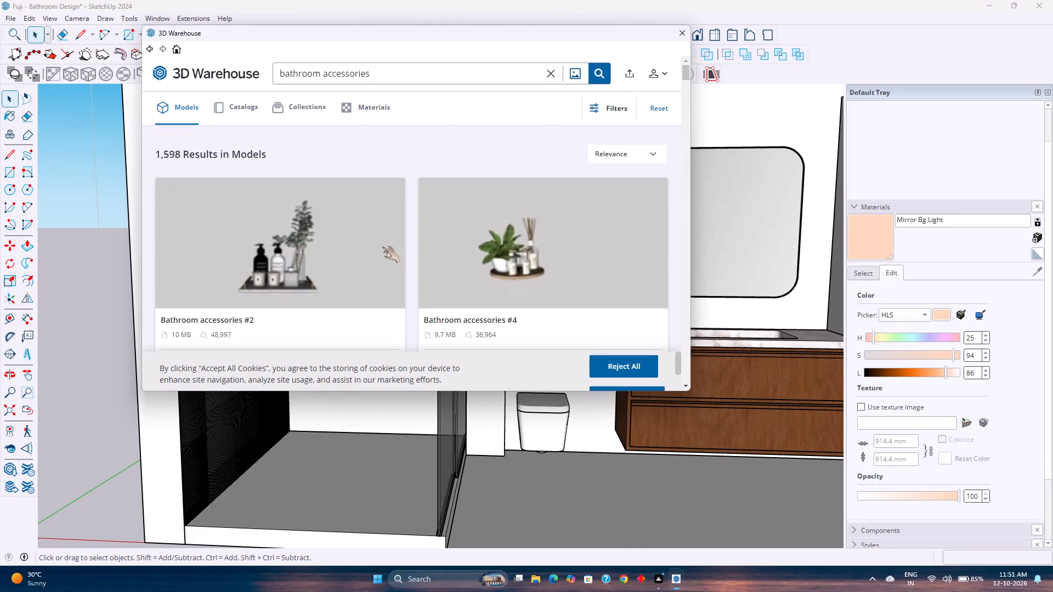
Browse the "bathroom accessories" model results for a small accessory set suited to the vanity counter.
scroll(382, 247, "down", 5)
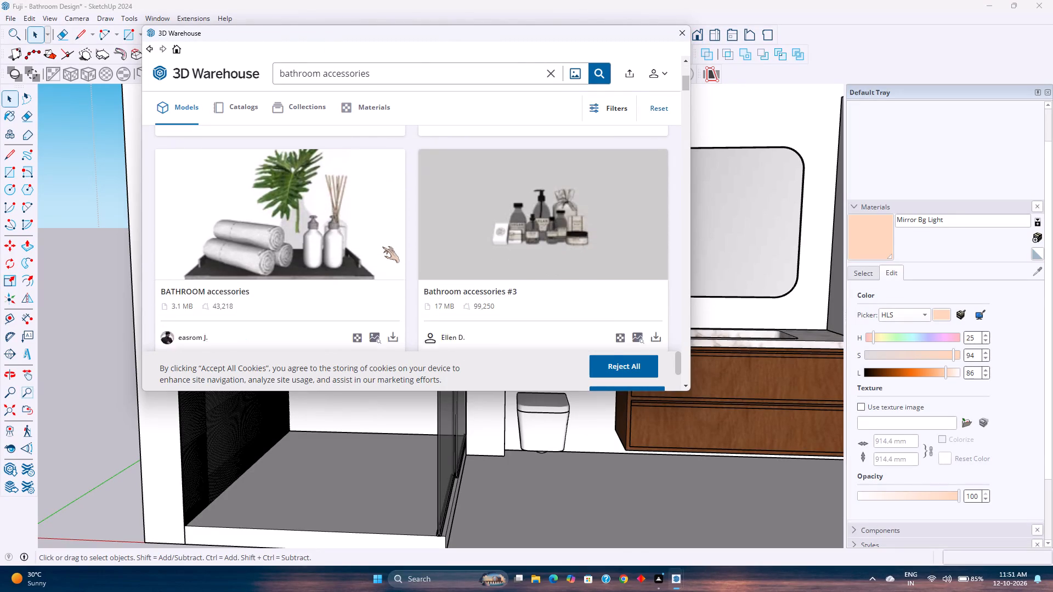
scroll(382, 247, "down", 6)
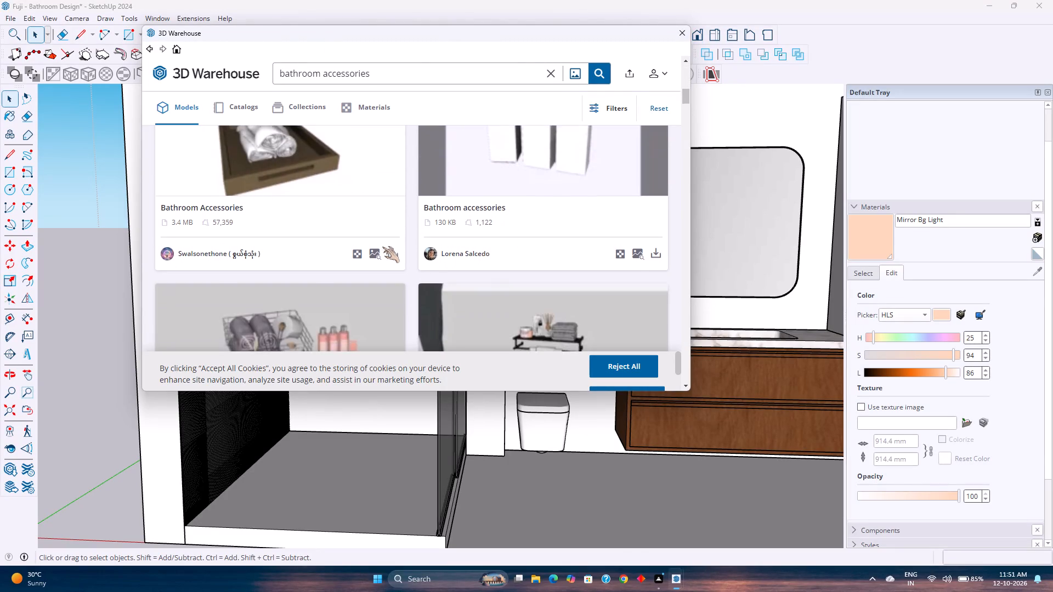
scroll(382, 247, "down", 7)
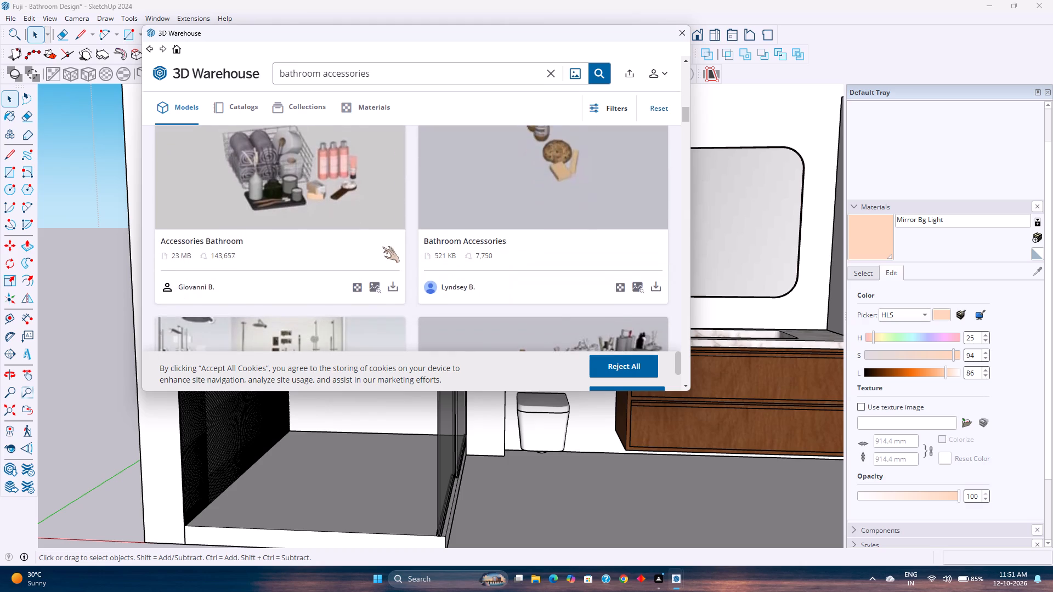
scroll(382, 247, "down", 6)
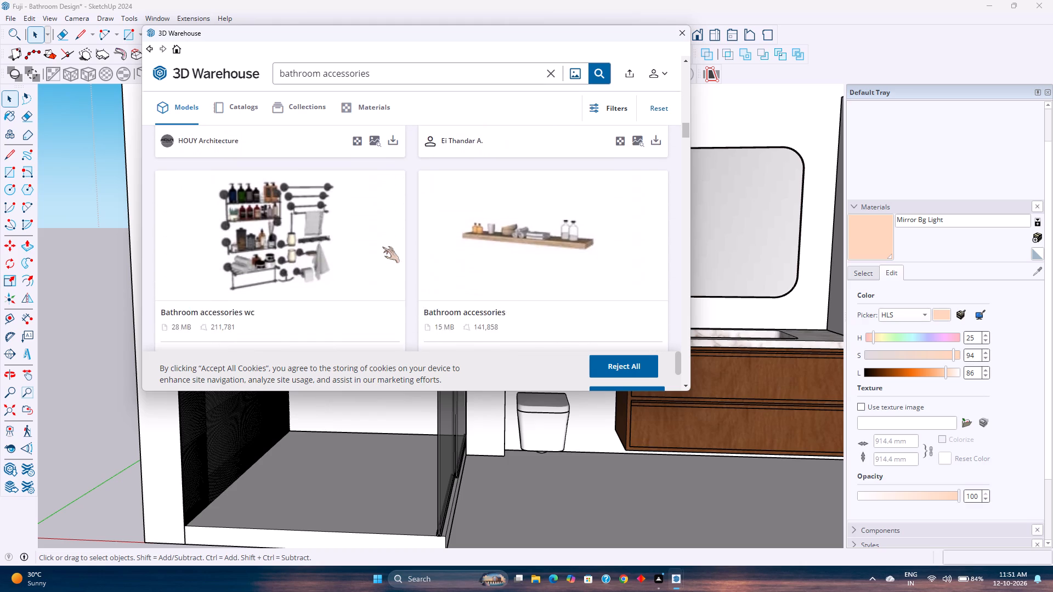
scroll(382, 247, "down", 5)
scroll(382, 247, "up", 1)
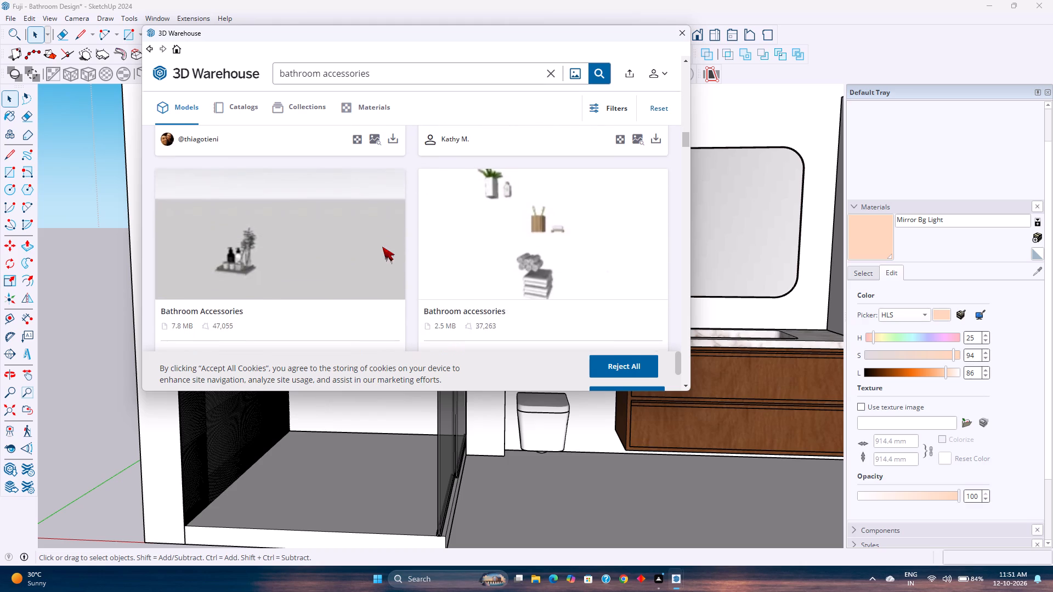
scroll(382, 247, "down", 6)
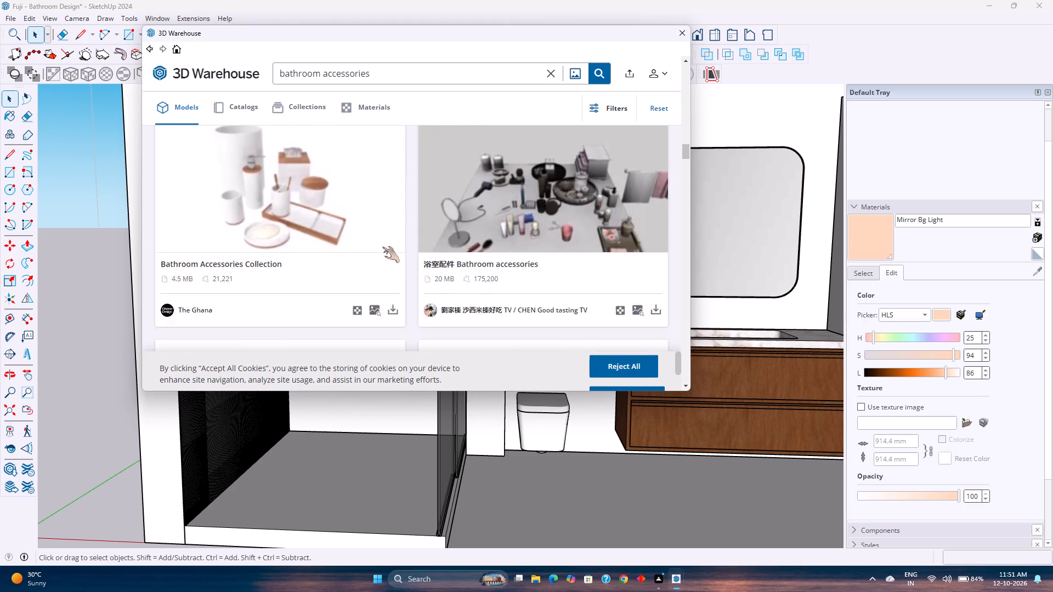
scroll(382, 247, "down", 8)
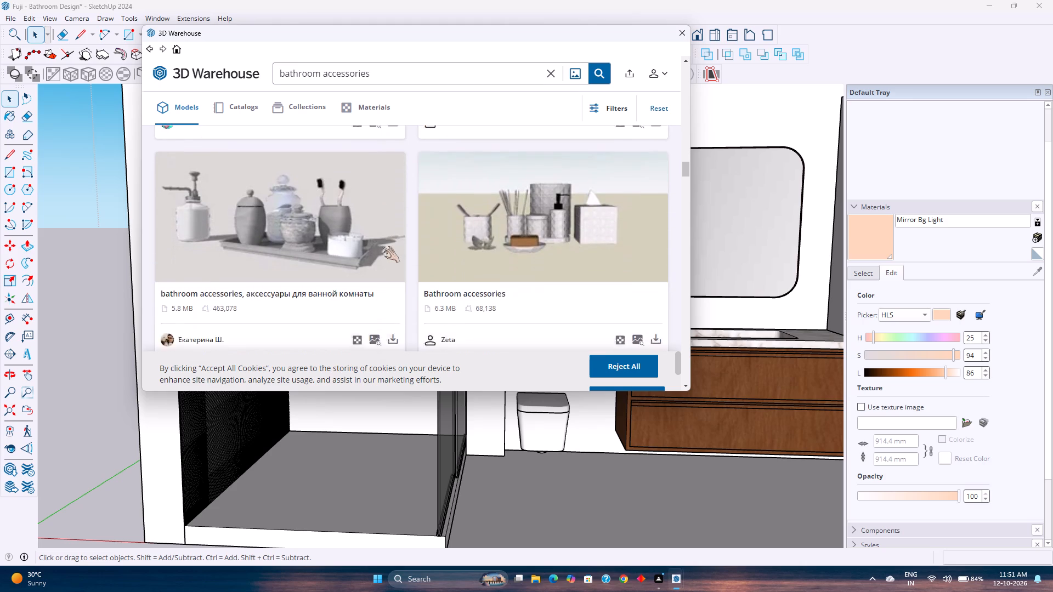
scroll(382, 247, "down", 4)
scroll(382, 247, "up", 2)
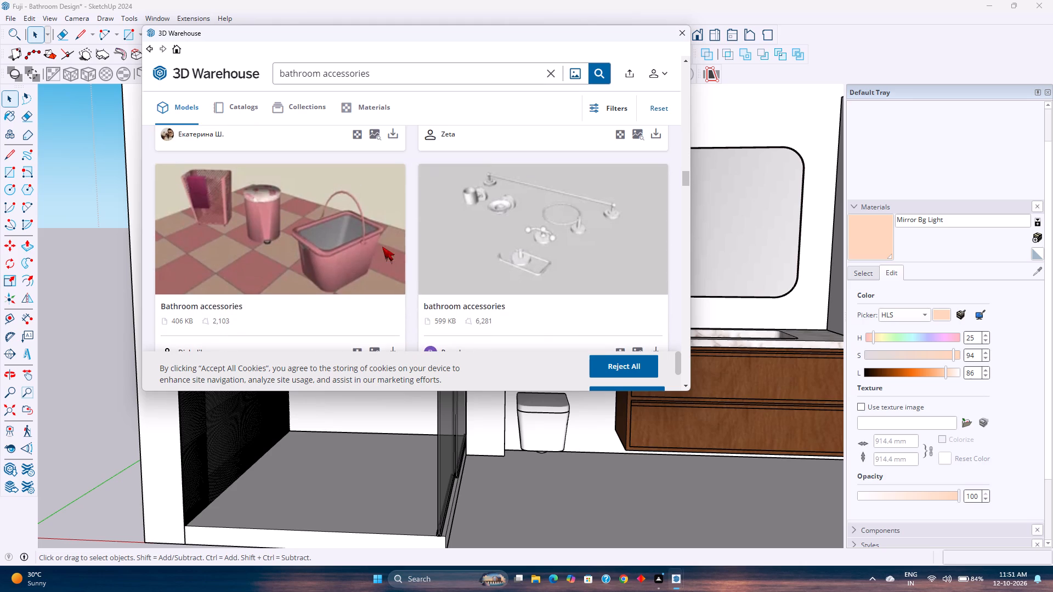
scroll(382, 247, "down", 2)
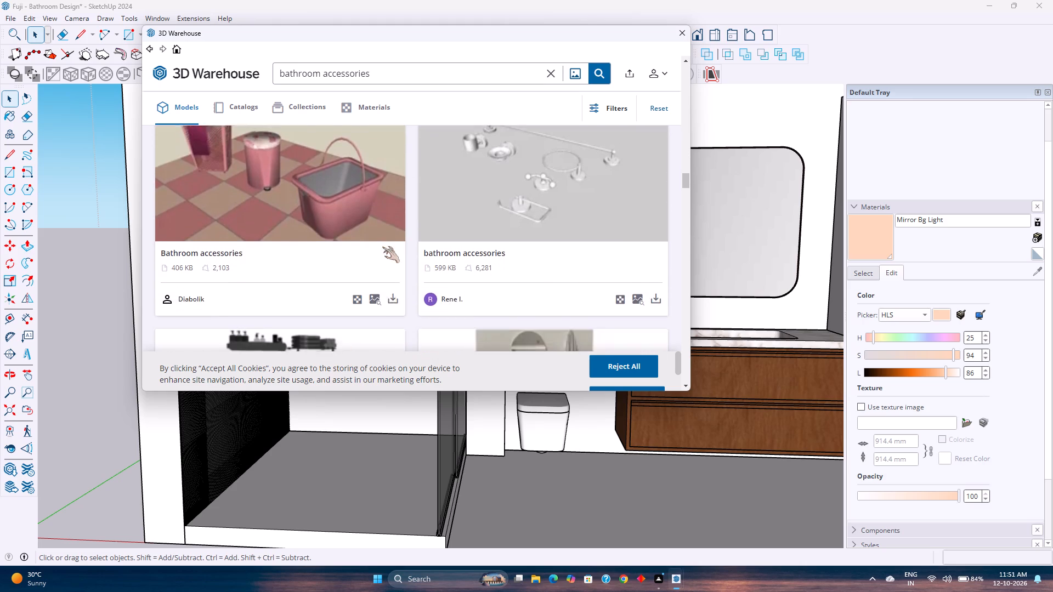
scroll(382, 247, "down", 6)
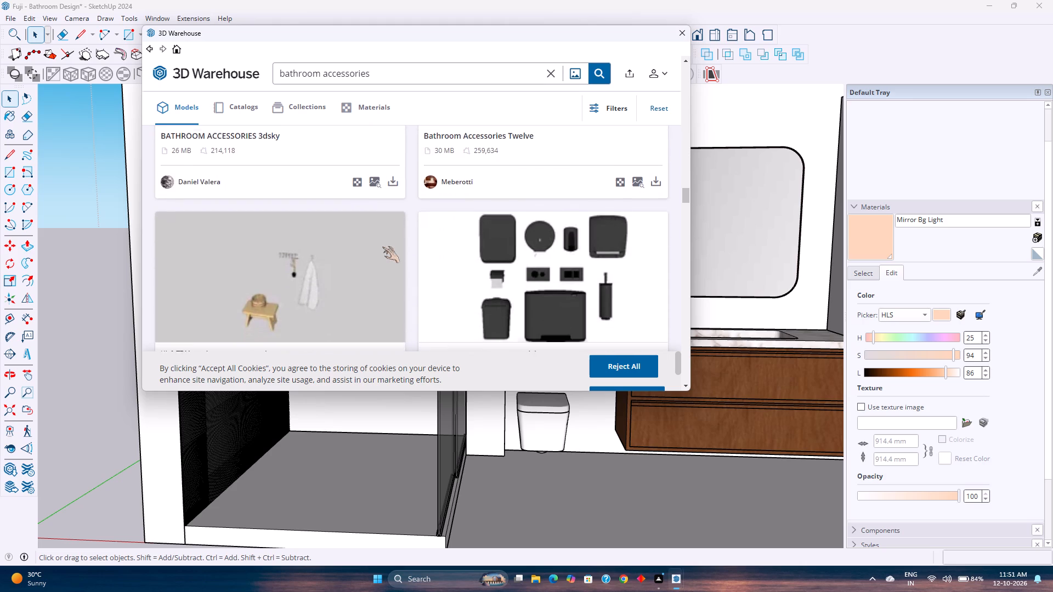
scroll(382, 247, "down", 1)
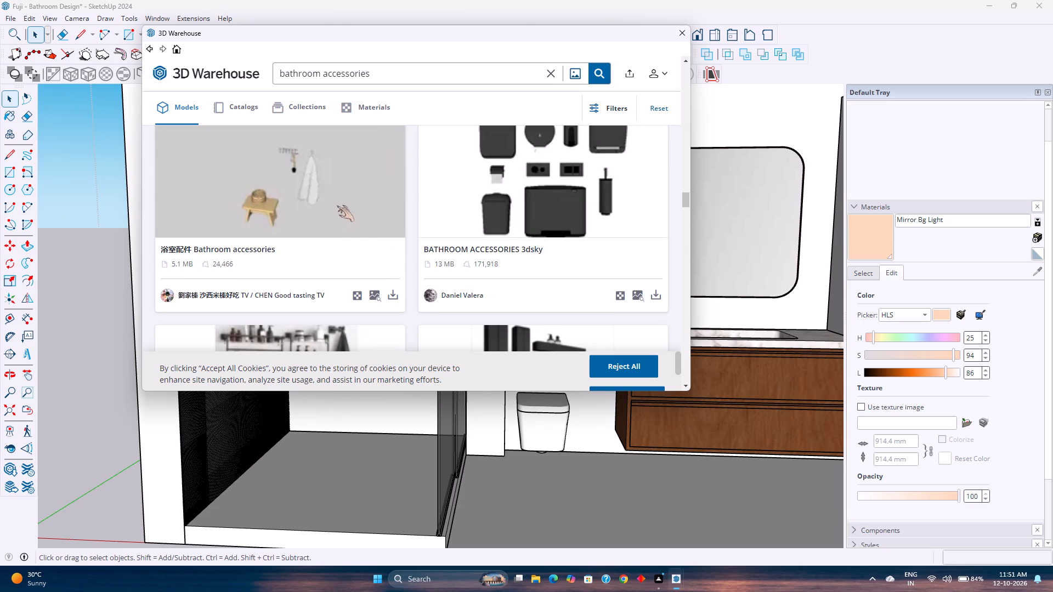
scroll(337, 206, "down", 7)
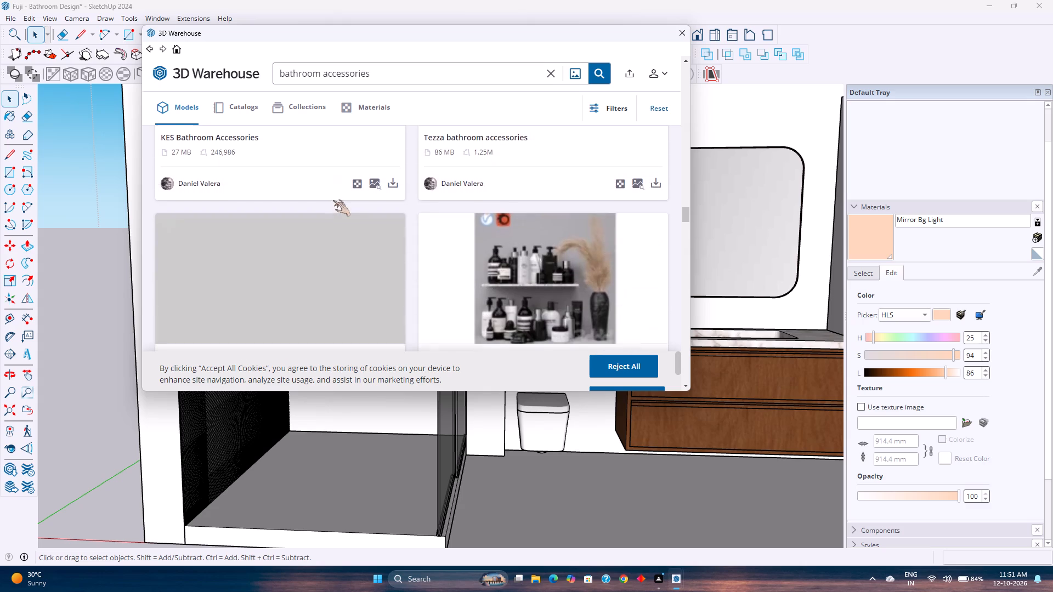
scroll(333, 200, "down", 4)
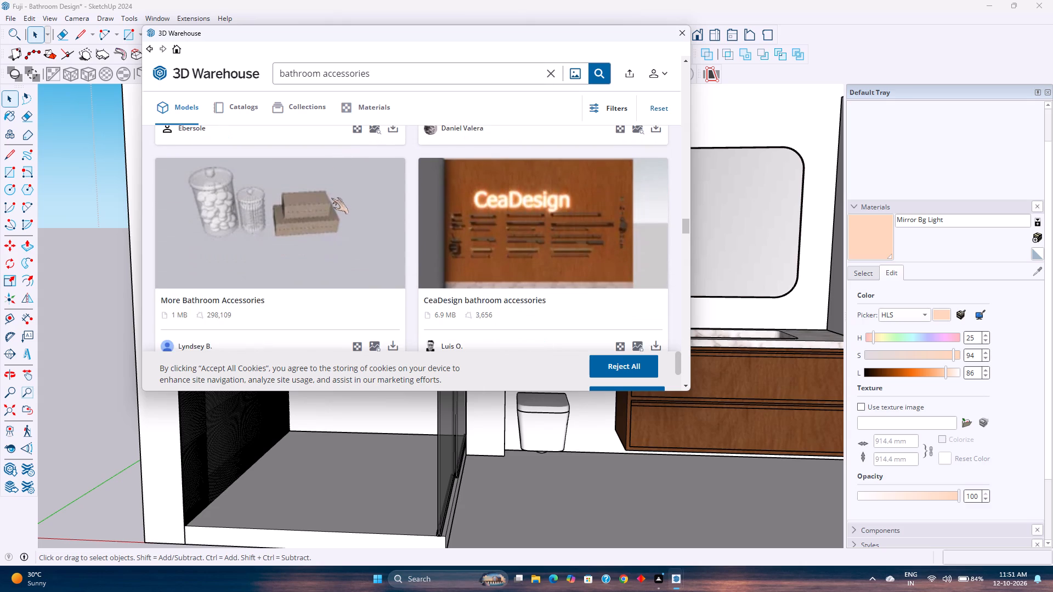
scroll(331, 198, "down", 5)
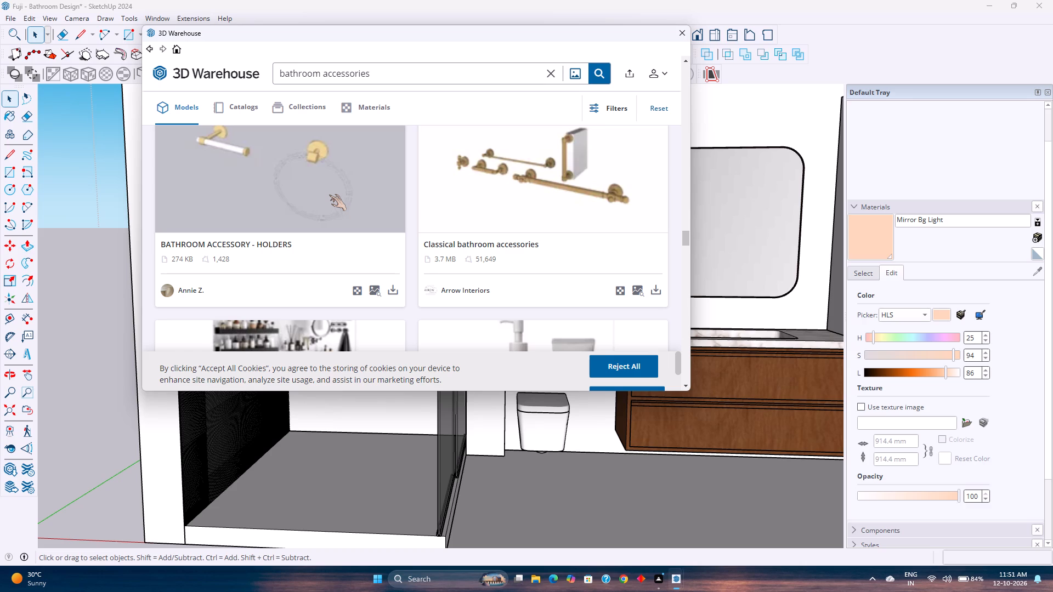
scroll(329, 195, "down", 3)
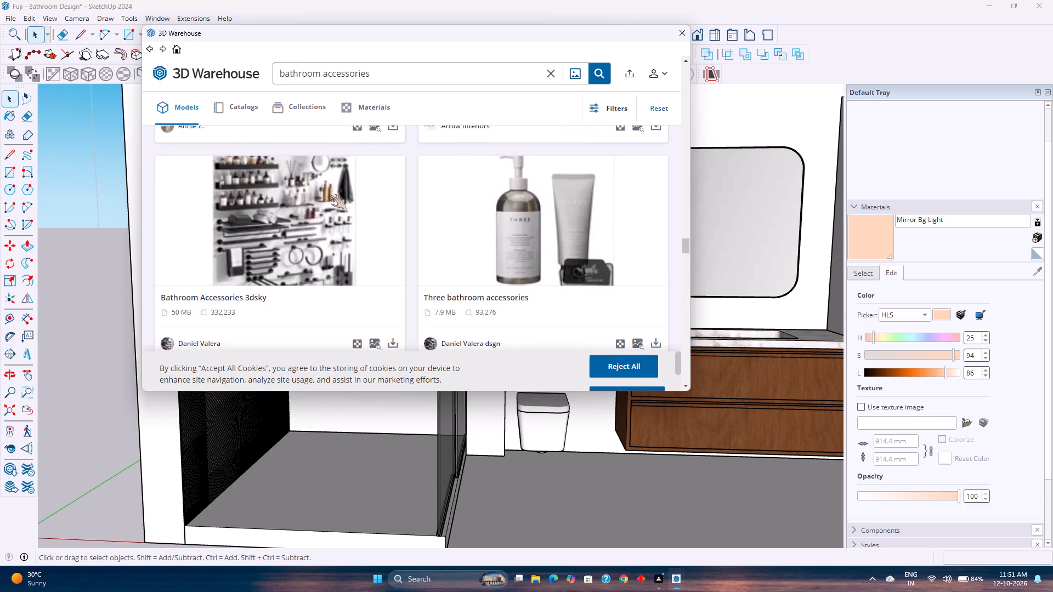
scroll(329, 195, "down", 10)
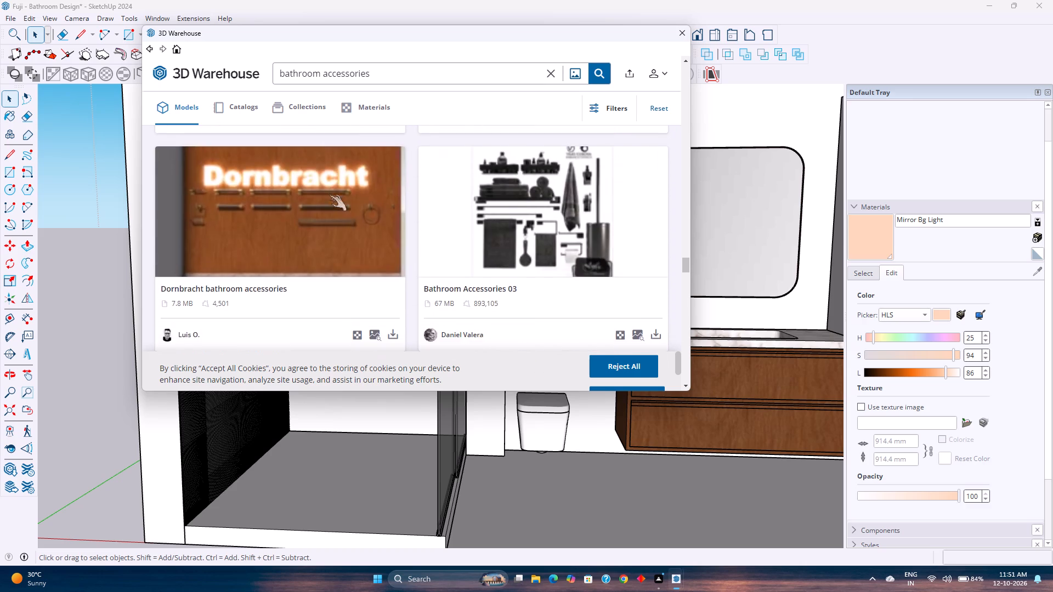
scroll(329, 195, "down", 8)
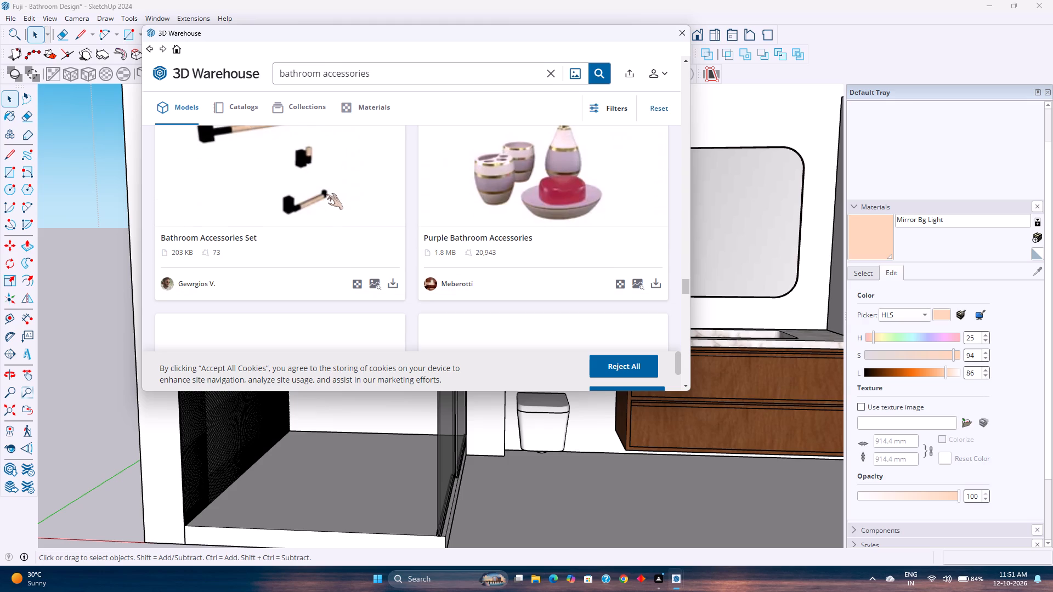
scroll(326, 193, "down", 3)
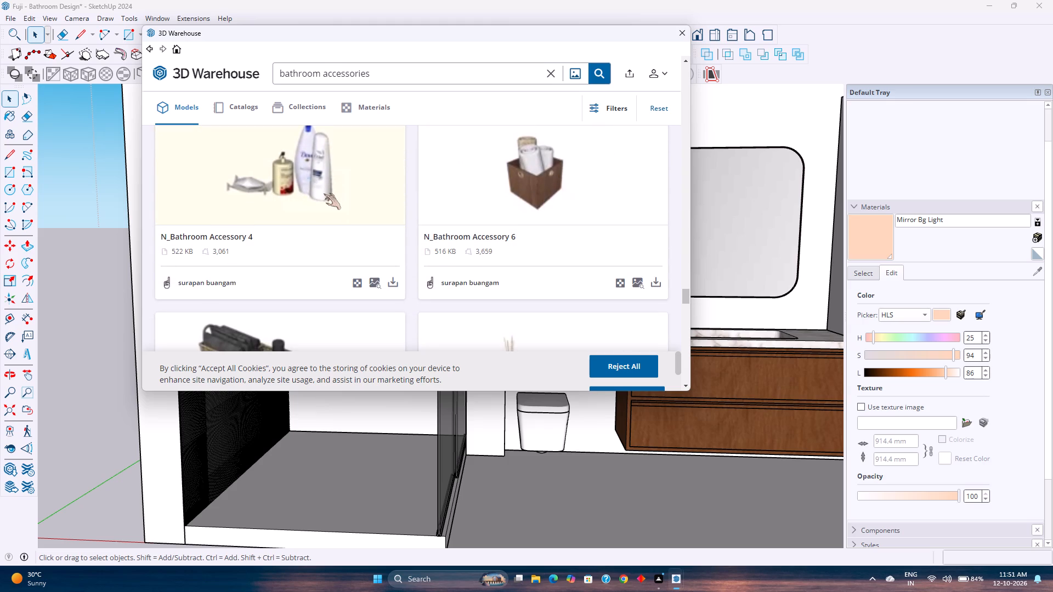
scroll(324, 193, "down", 3)
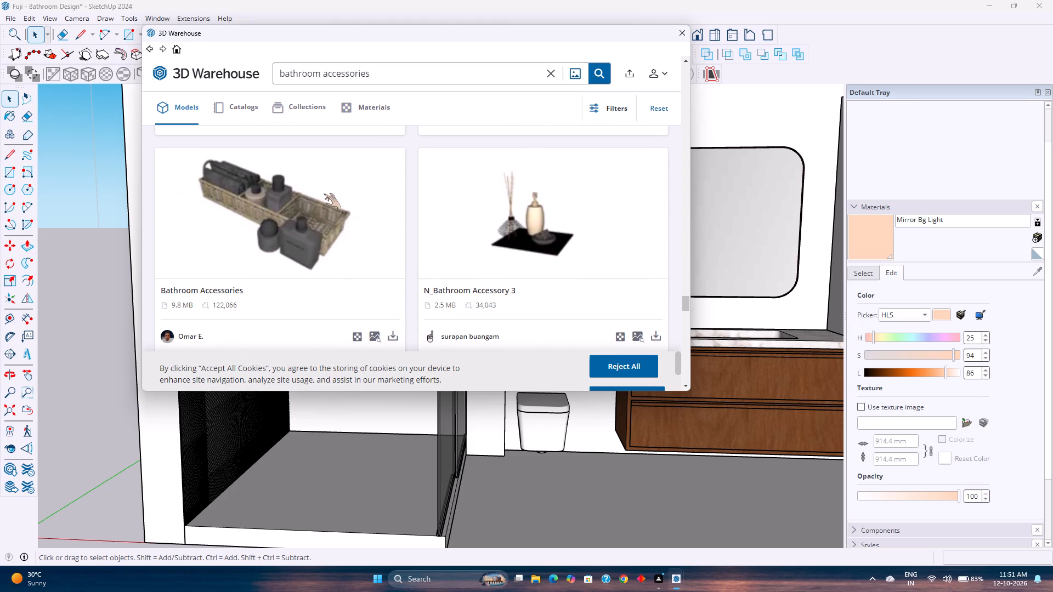
scroll(324, 193, "down", 3)
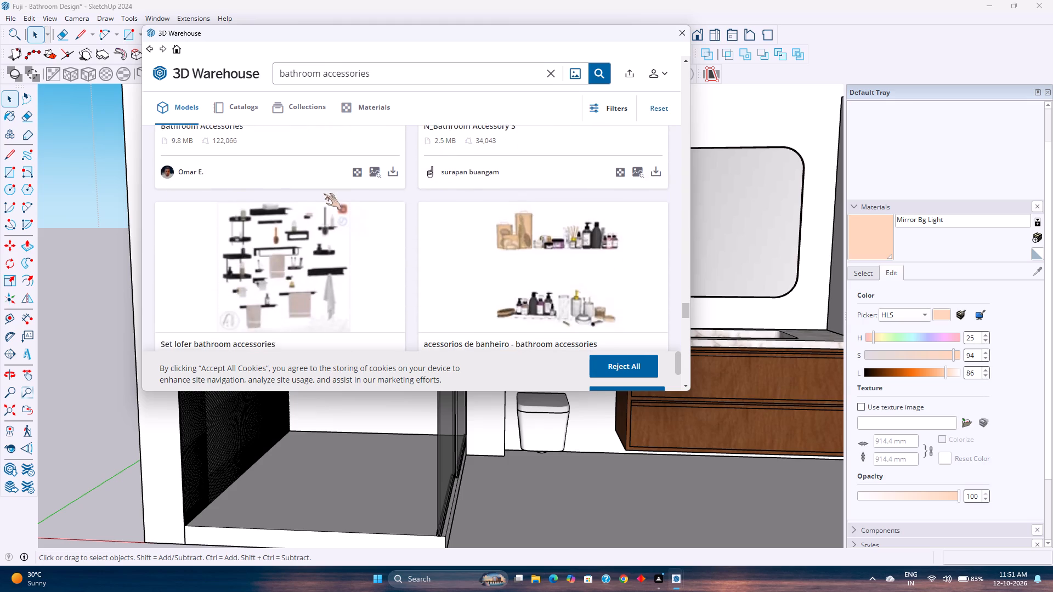
scroll(324, 193, "up", 1)
scroll(415, 185, "down", 6)
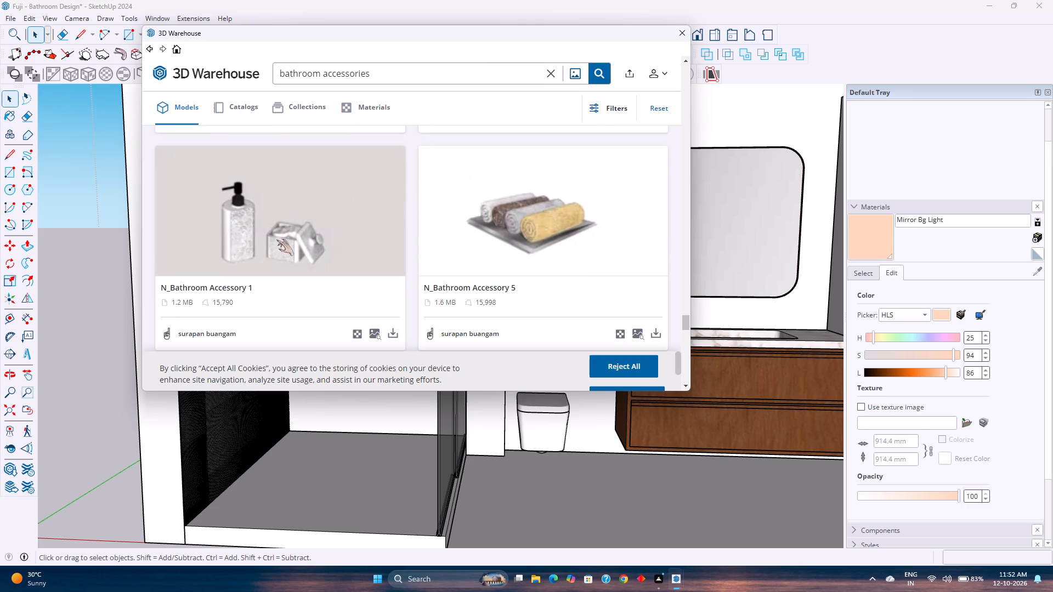
Load the N_Bathroom Accessory 1 dispenser and box set into the model and place it on the vanity countertop, between basin and tall shelves.
scroll(275, 239, "down", 1)
left_click(397, 278)
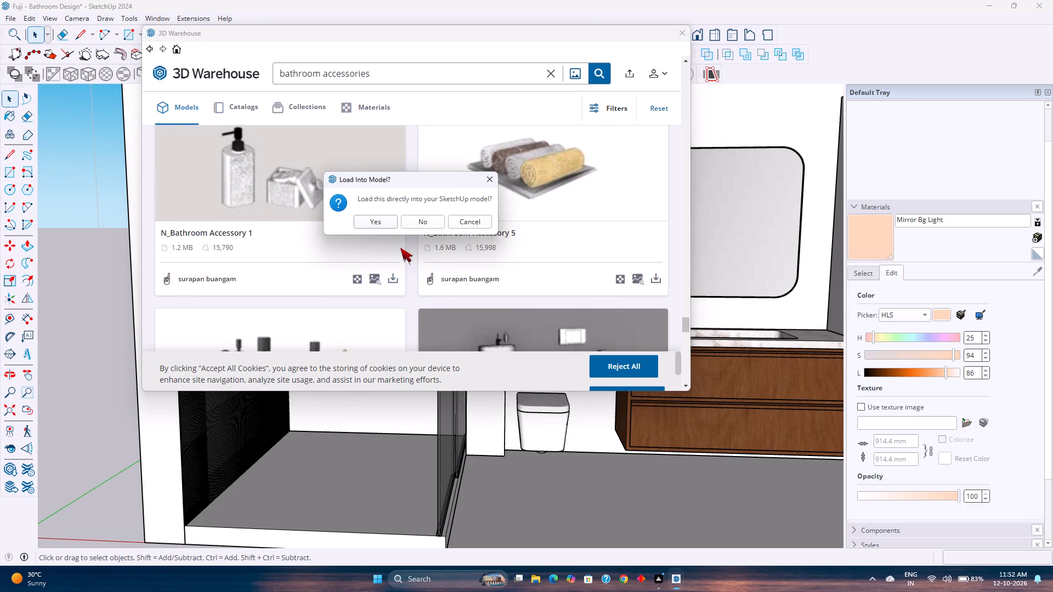
left_click(384, 219)
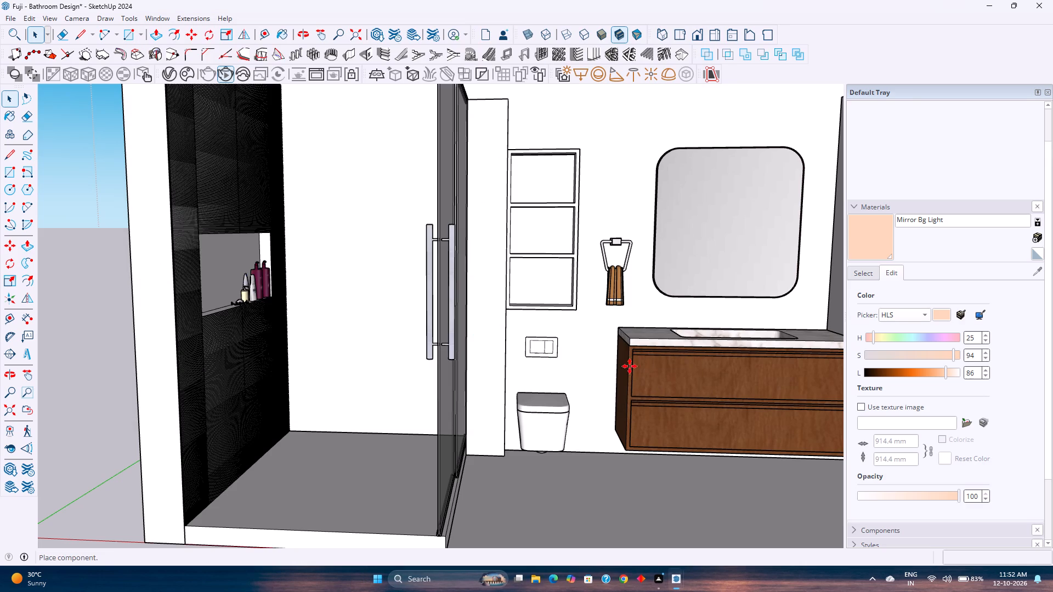
middle_click_drag(713, 343, 478, 413, "shift")
scroll(597, 398, "up", 7)
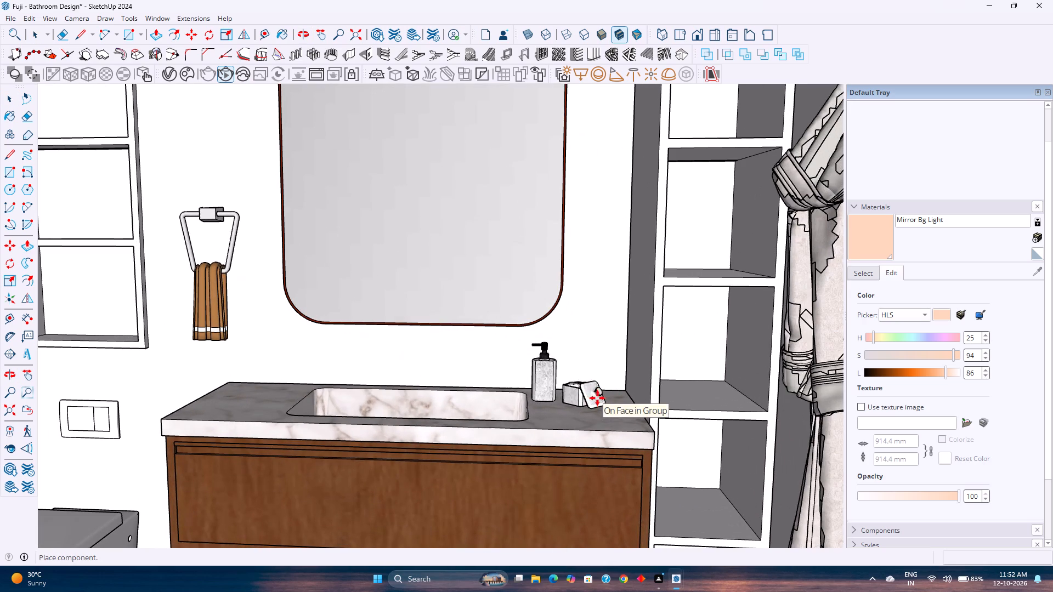
left_click(615, 397)
middle_click_drag(509, 409, 686, 462)
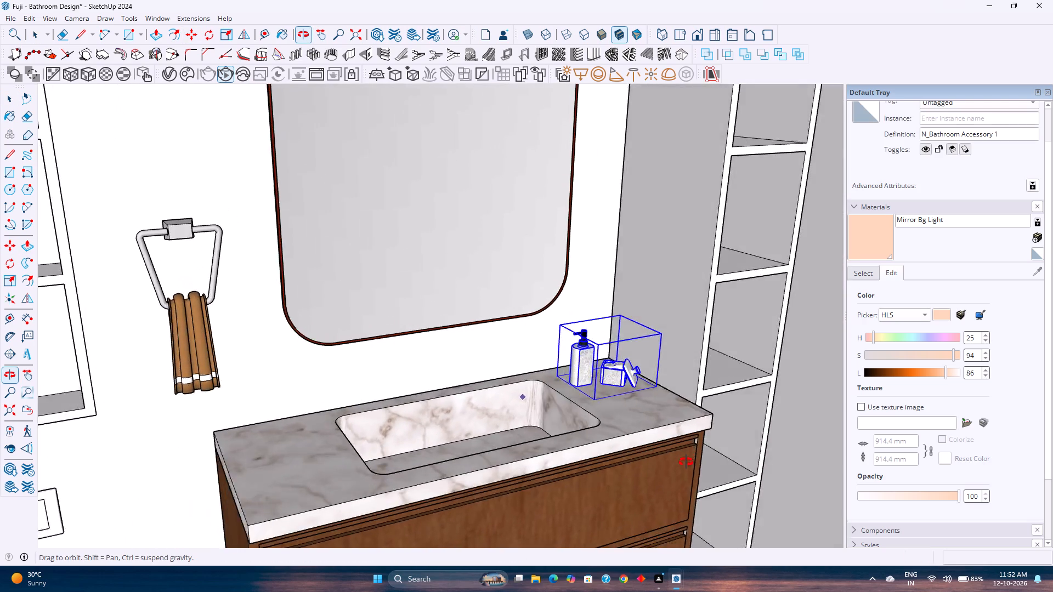
middle_click_drag(686, 462, 573, 416)
scroll(573, 416, "down", 8)
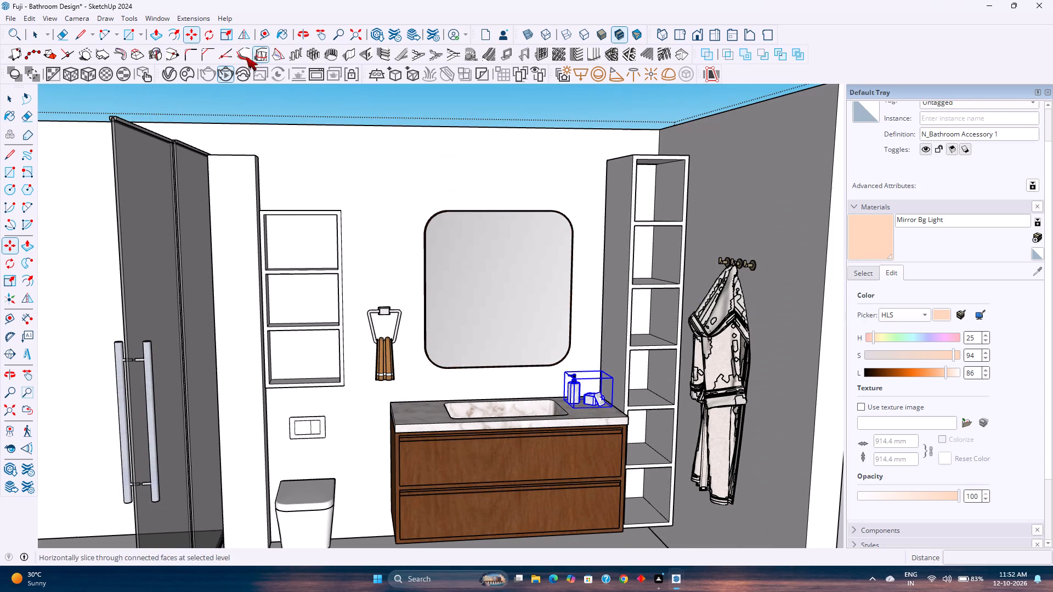
Reopen 3D Warehouse and browse the "bathroom accessories" model results for another small set suited to the vanity countertop.
left_click(156, 14)
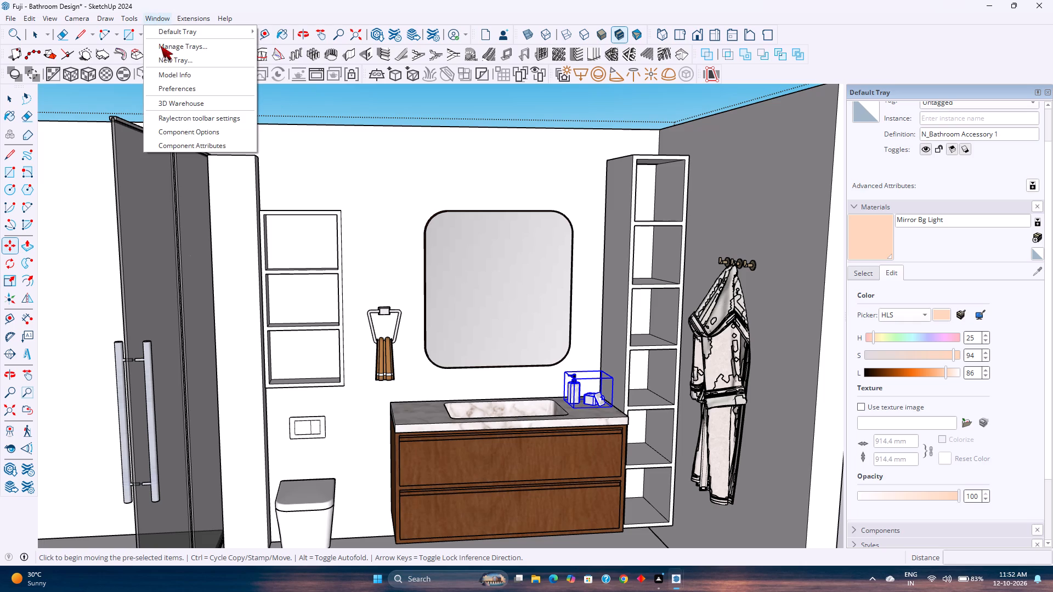
left_click(179, 103)
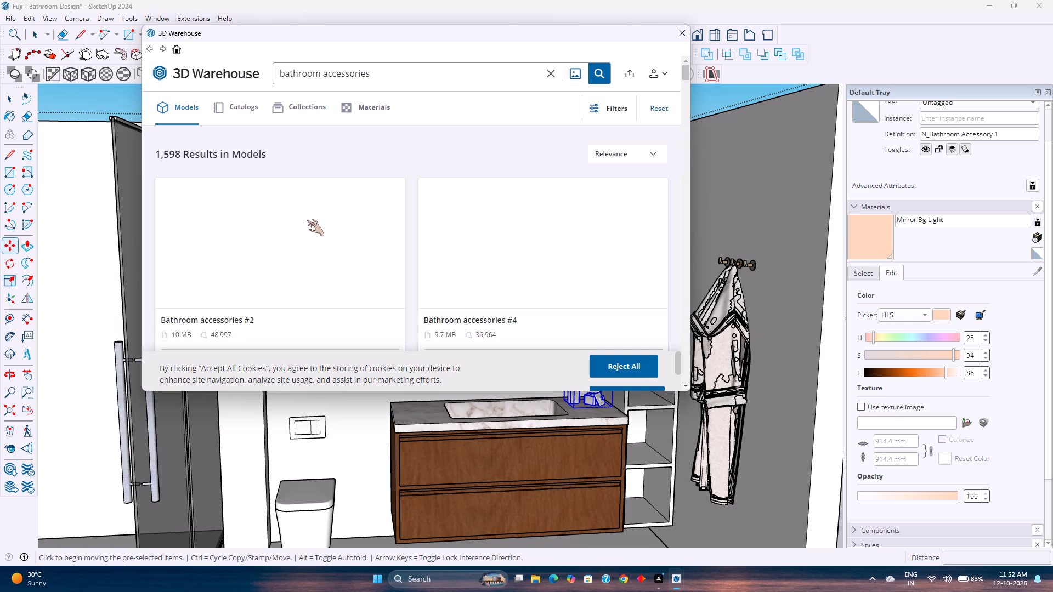
scroll(307, 220, "down", 2)
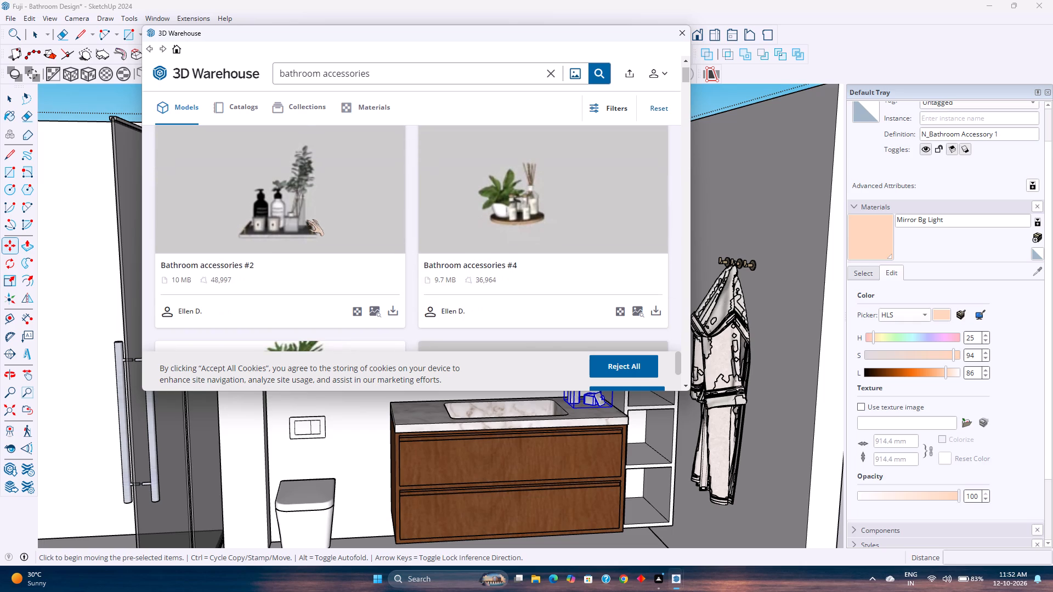
scroll(307, 220, "down", 15)
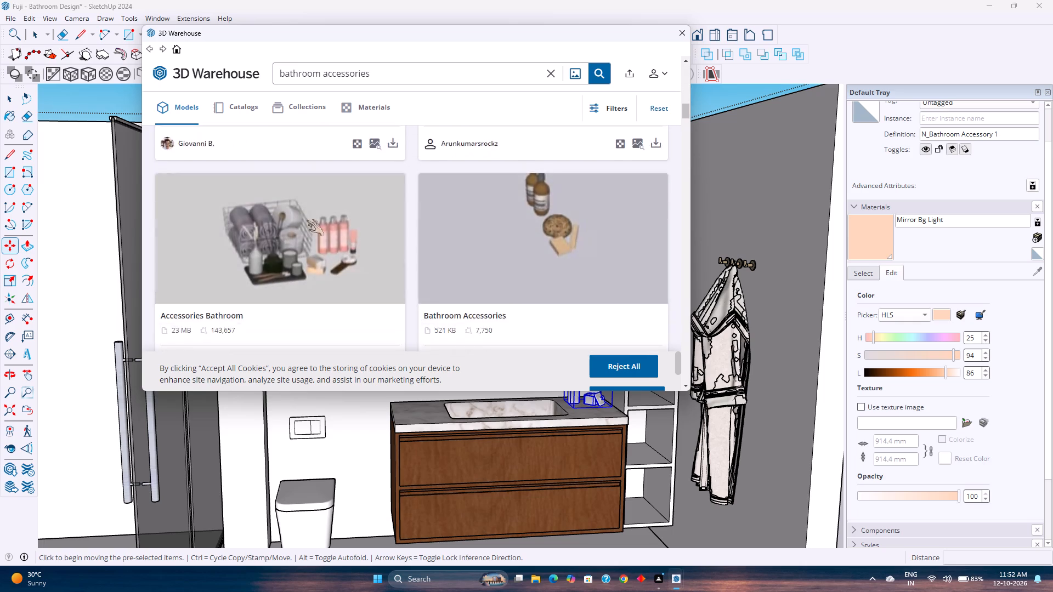
scroll(307, 220, "down", 12)
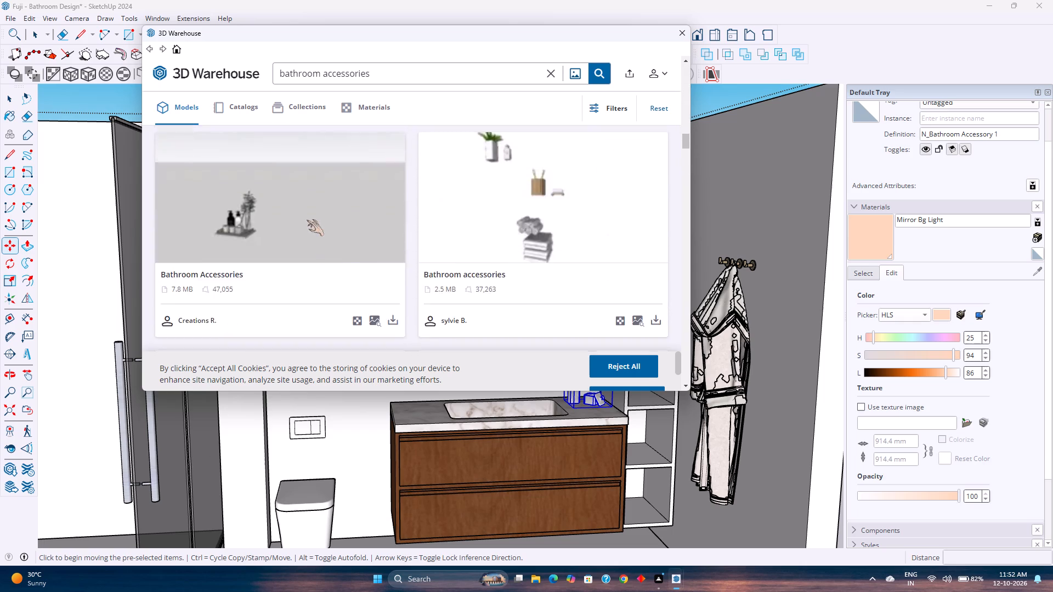
scroll(307, 220, "down", 8)
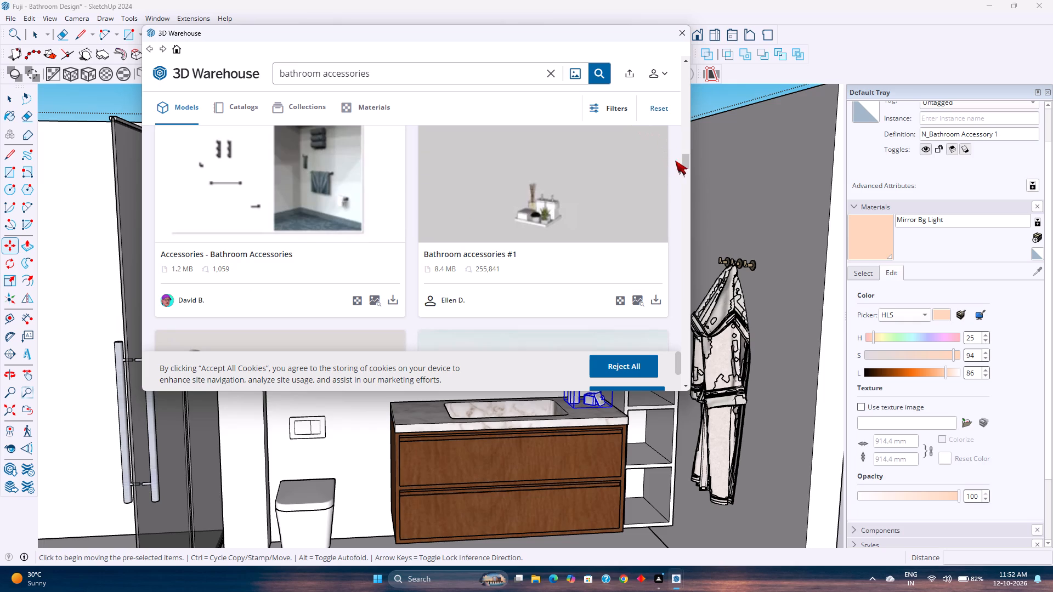
left_click_drag(686, 159, 680, 329)
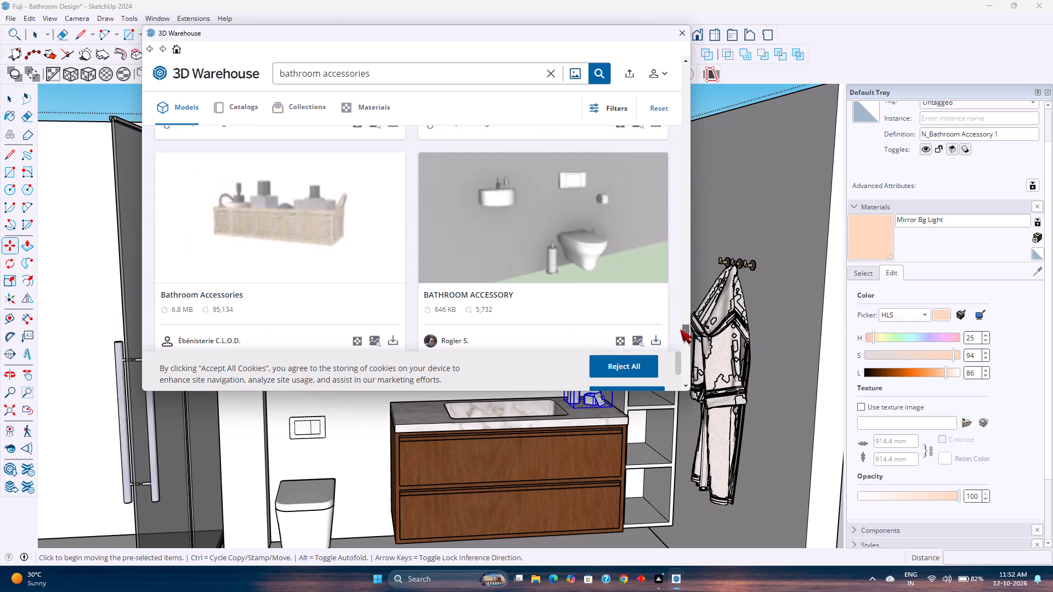
left_click_drag(680, 329, 680, 328)
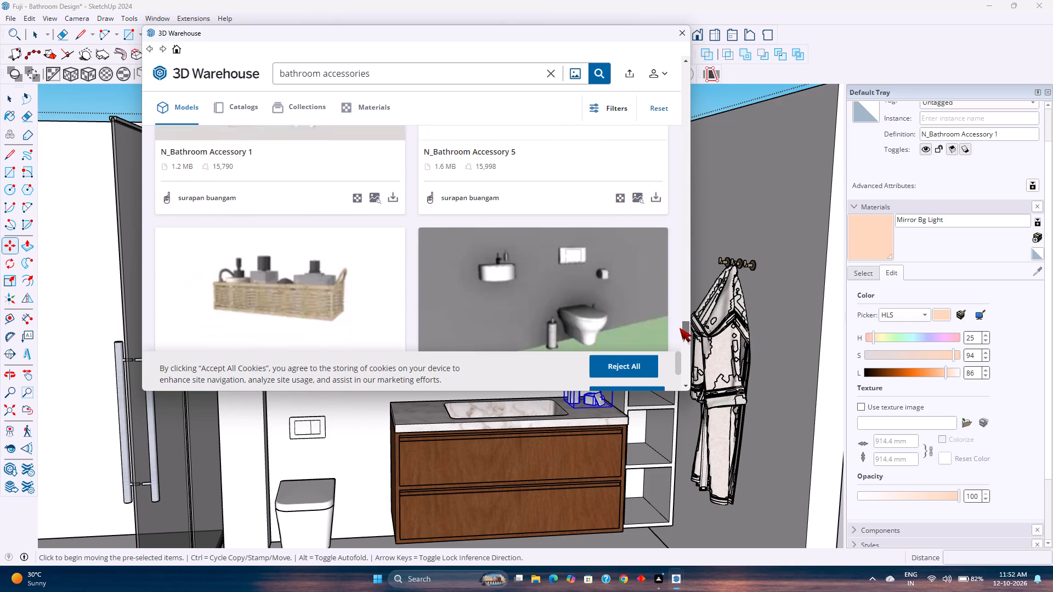
left_click_drag(680, 328, 680, 341)
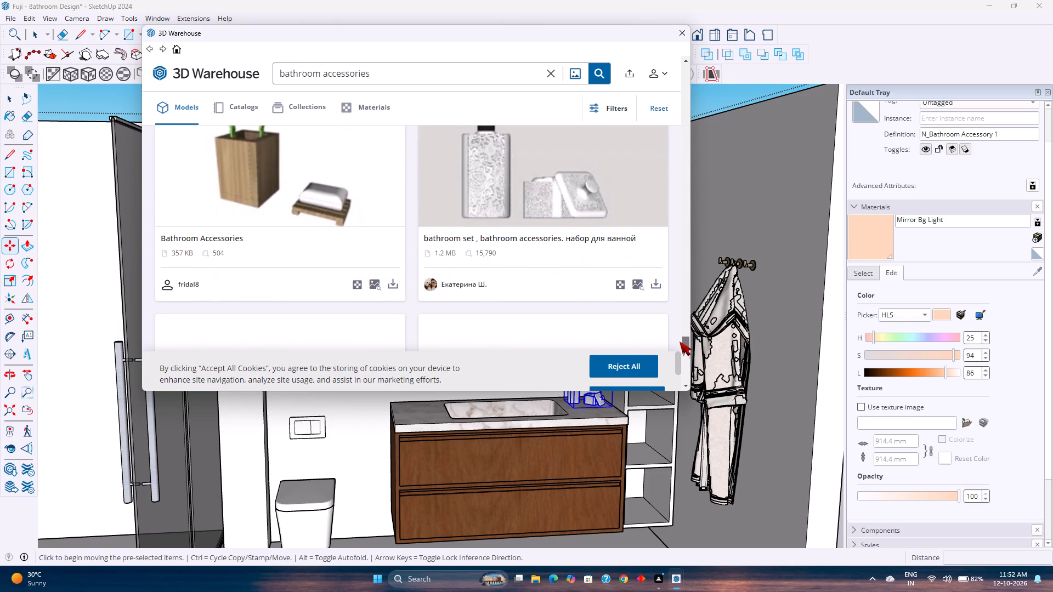
left_click_drag(680, 341, 680, 348)
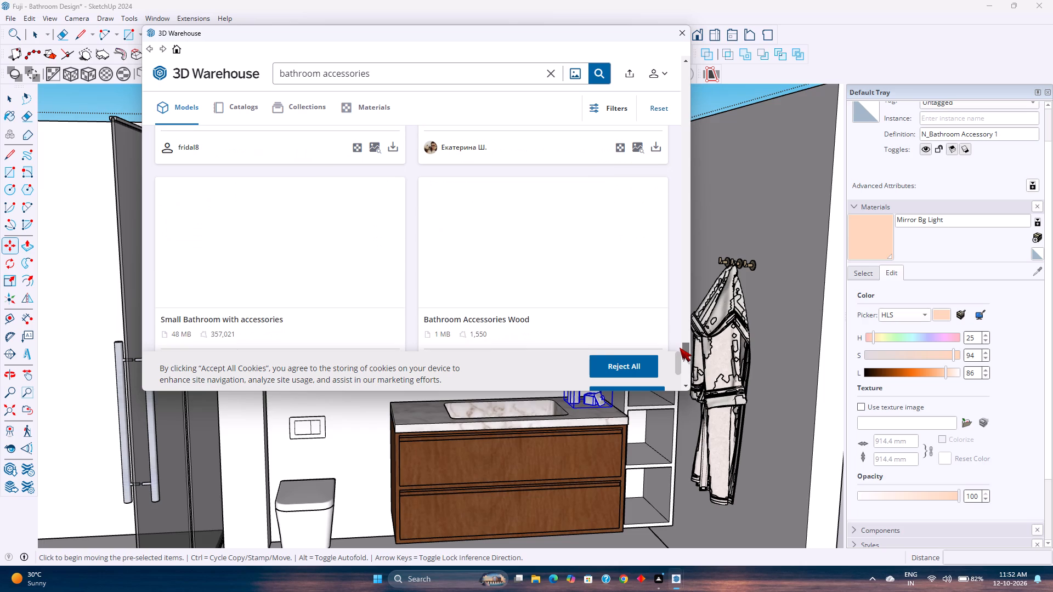
left_click_drag(680, 348, 678, 339)
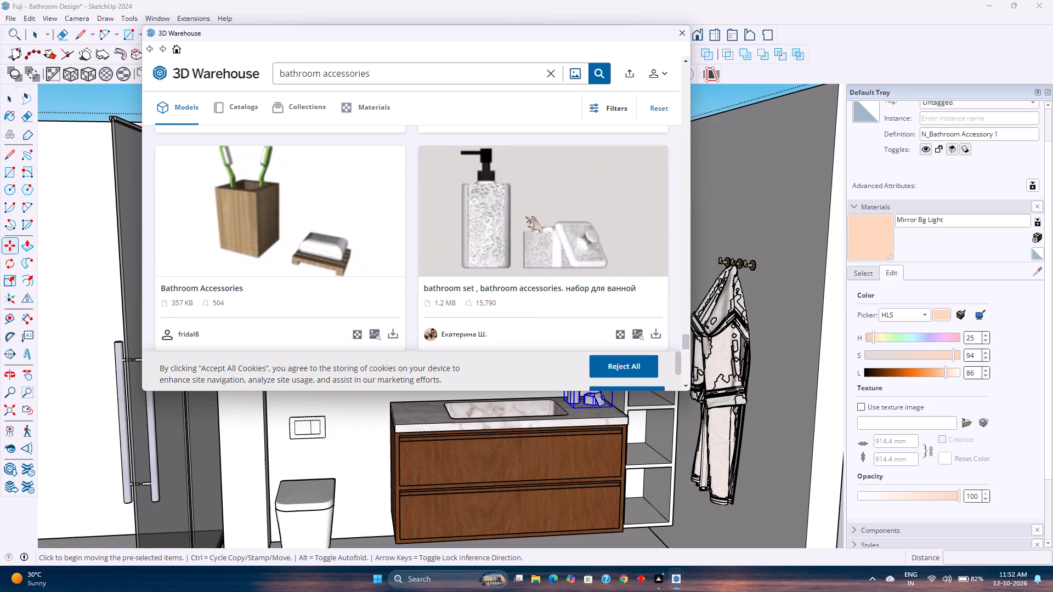
scroll(525, 216, "down", 2)
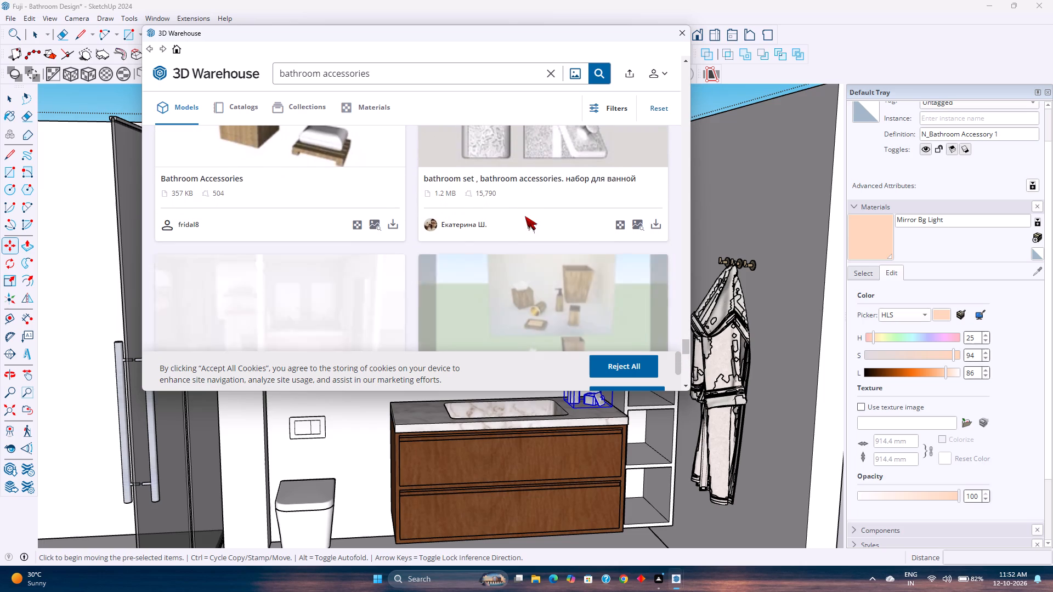
scroll(525, 216, "down", 7)
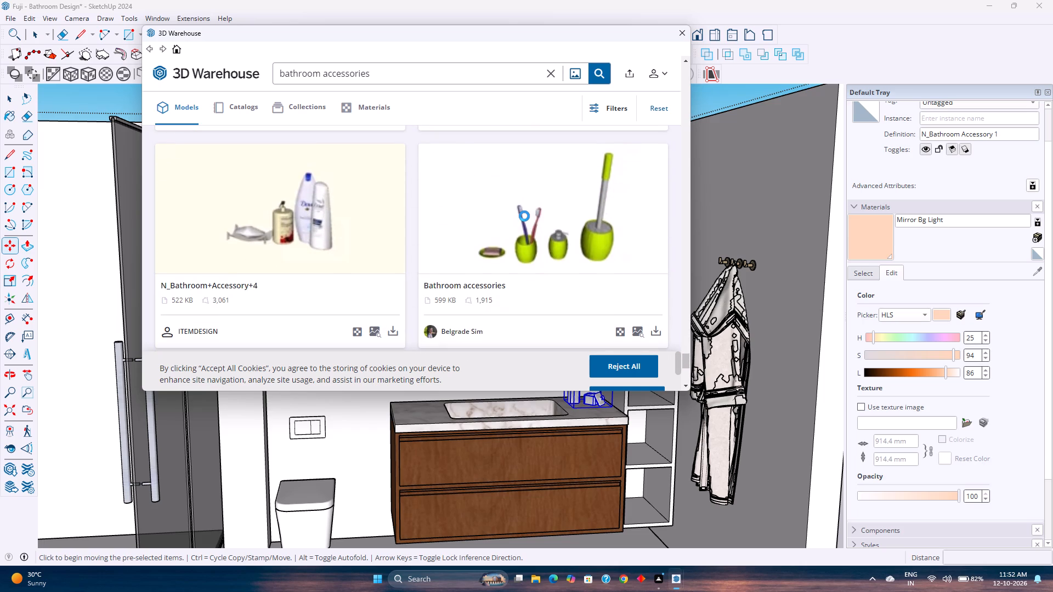
scroll(530, 264, "down", 1)
scroll(472, 267, "down", 3)
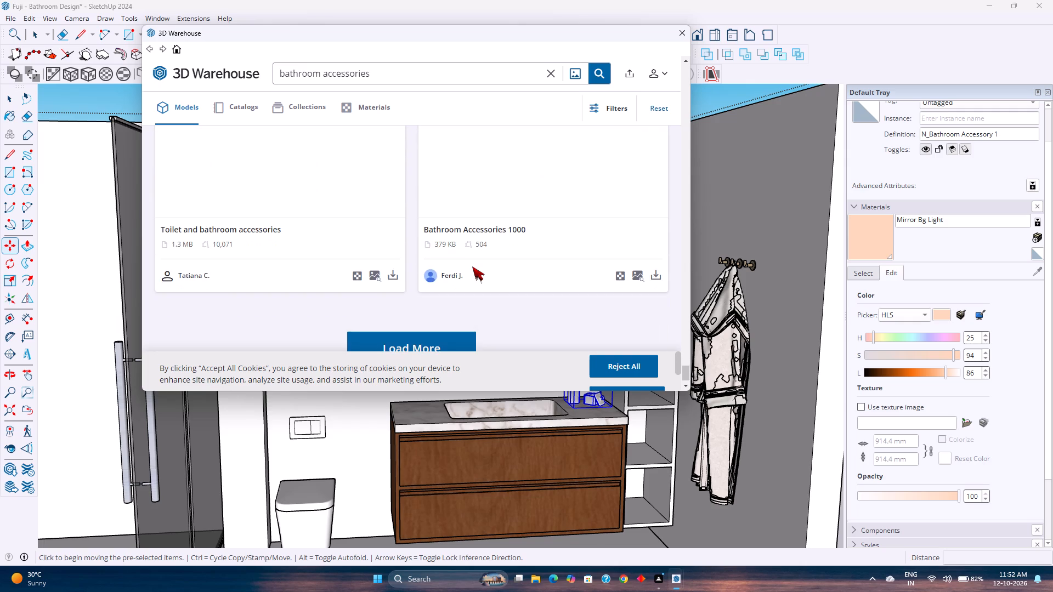
scroll(472, 266, "up", 1)
scroll(472, 266, "down", 2)
Load more "bathroom accessories" results and browse them for a matching dispenser and tumbler set.
left_click(452, 340)
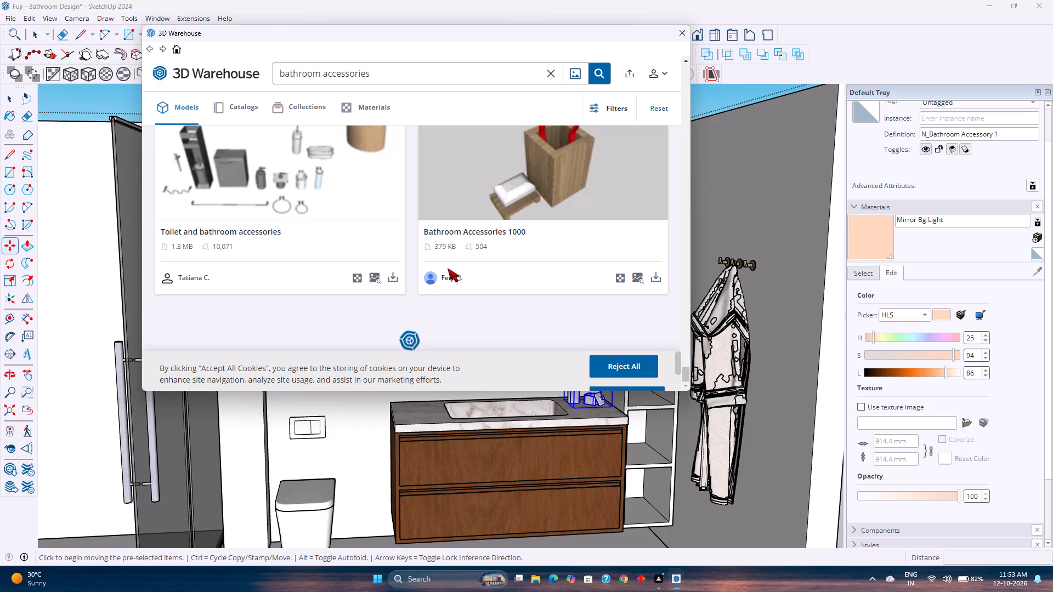
scroll(448, 268, "down", 6)
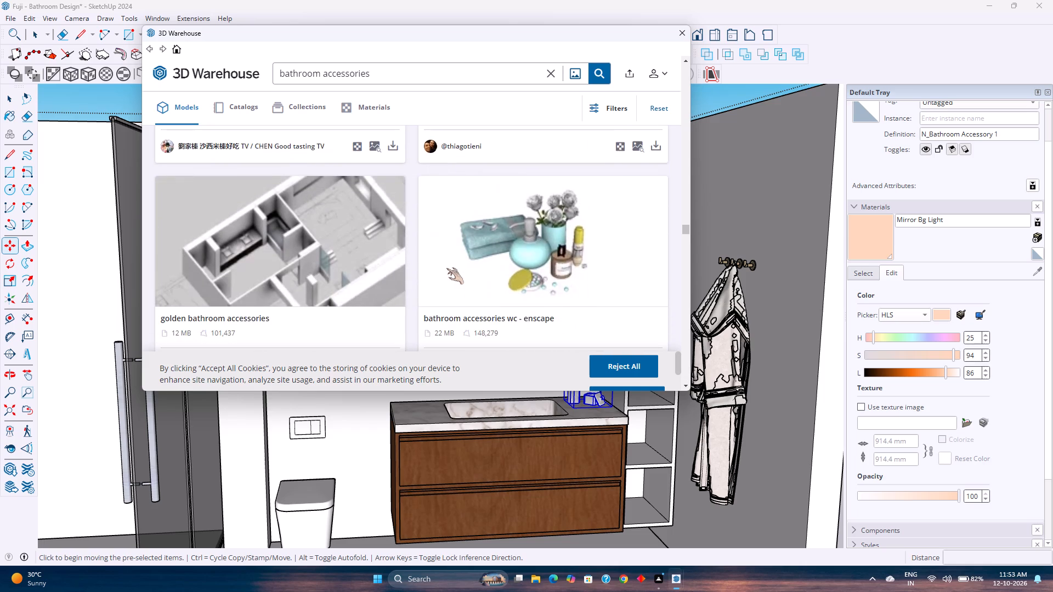
scroll(446, 268, "down", 3)
scroll(446, 268, "up", 3)
scroll(446, 268, "down", 6)
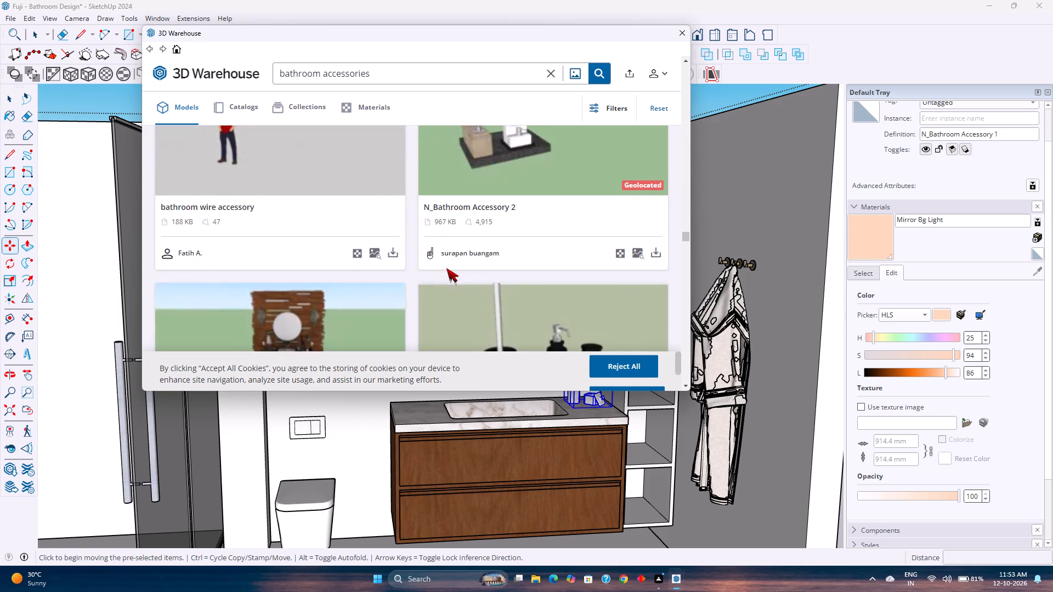
scroll(446, 268, "down", 5)
scroll(446, 268, "up", 3)
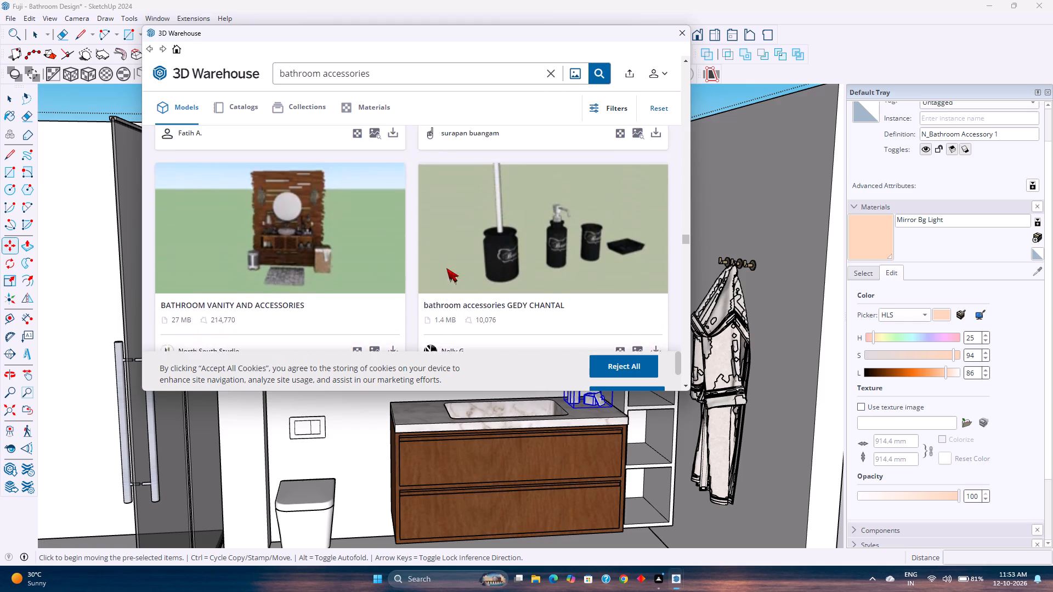
scroll(446, 268, "down", 10)
scroll(446, 268, "up", 2)
scroll(446, 268, "down", 3)
scroll(446, 268, "up", 3)
scroll(446, 268, "down", 3)
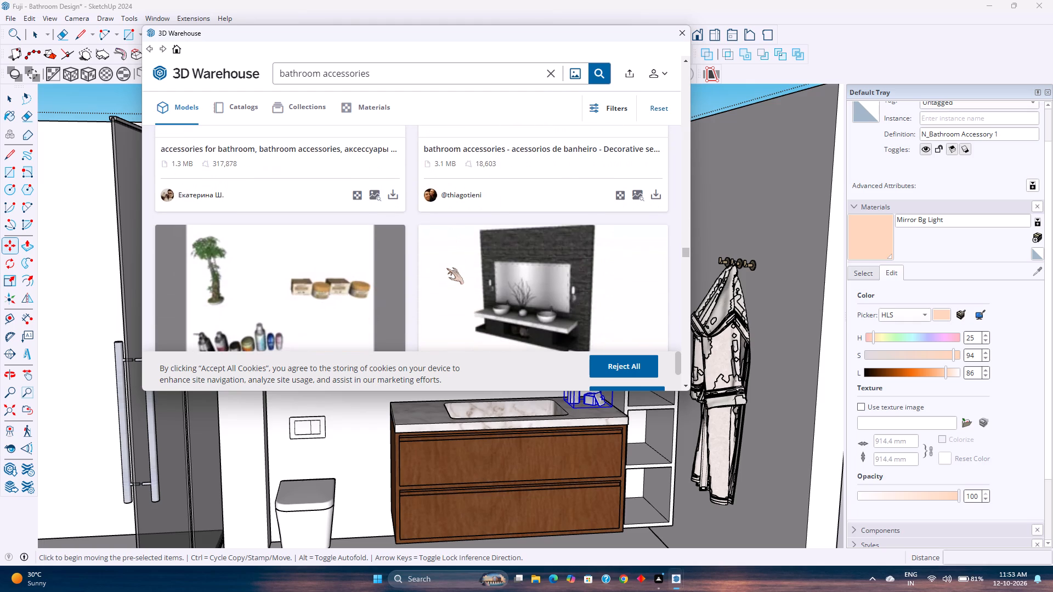
scroll(446, 268, "down", 5)
scroll(446, 268, "up", 3)
scroll(446, 268, "down", 2)
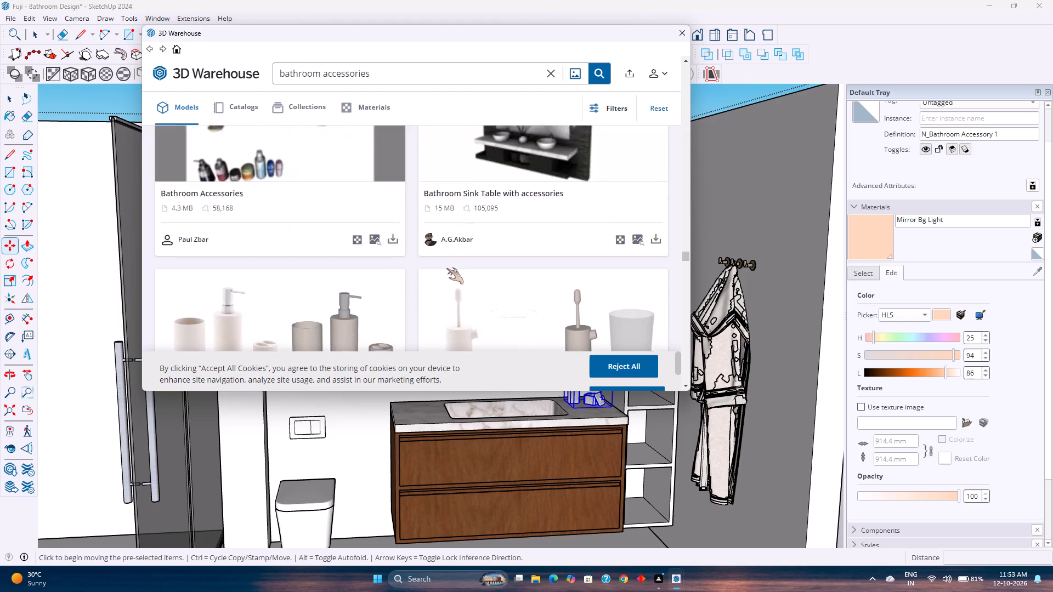
scroll(446, 268, "down", 2)
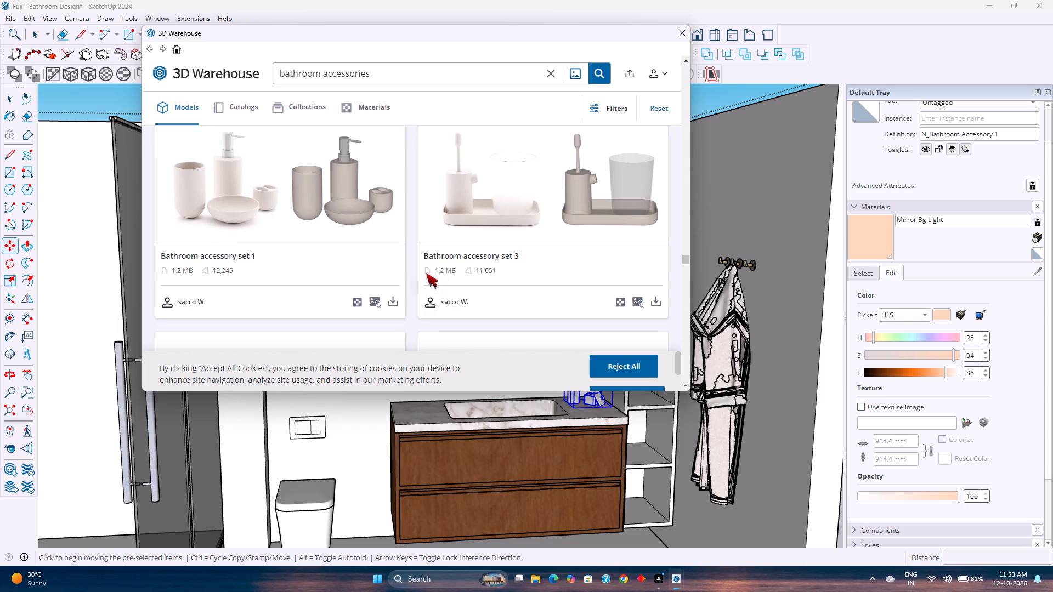
Load Bathroom accessory set 1 into the model and place it on the vanity countertop between the basin and the towel-ring end.
left_click(388, 295)
left_click(377, 222)
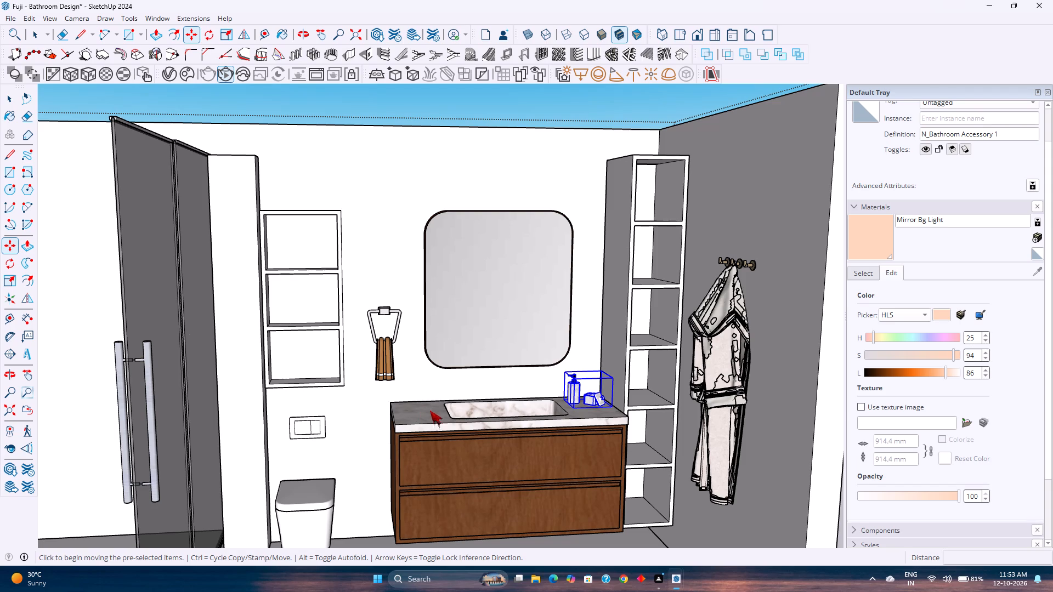
scroll(414, 403, "down", 5)
scroll(427, 397, "up", 2)
scroll(426, 397, "down", 3)
scroll(424, 399, "up", 3)
scroll(424, 399, "down", 3)
scroll(424, 399, "up", 4)
scroll(424, 399, "down", 5)
scroll(424, 399, "up", 4)
left_click(636, 311)
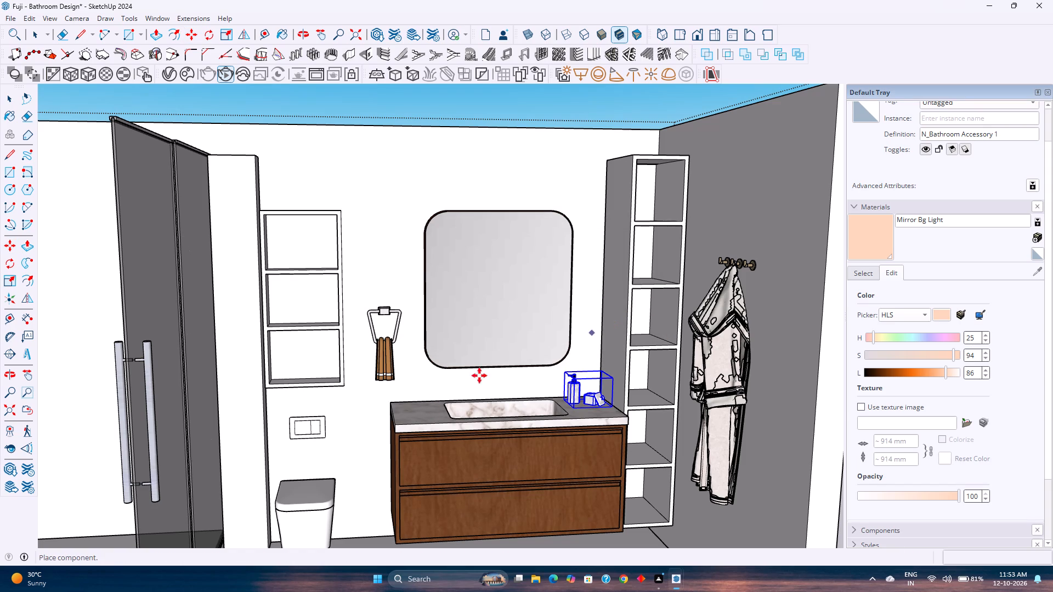
scroll(403, 411, "up", 9)
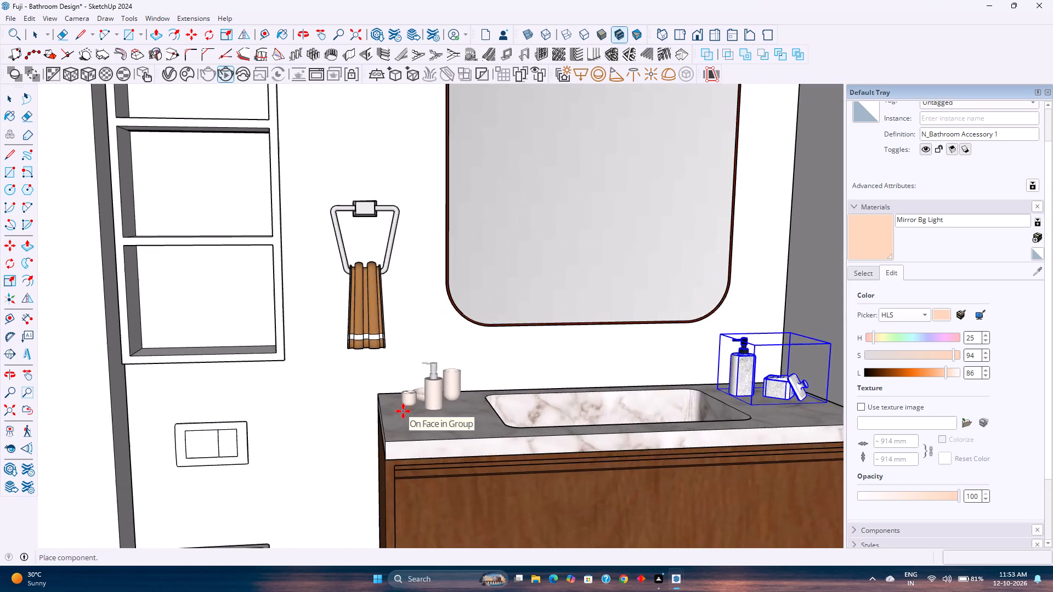
scroll(403, 411, "up", 12)
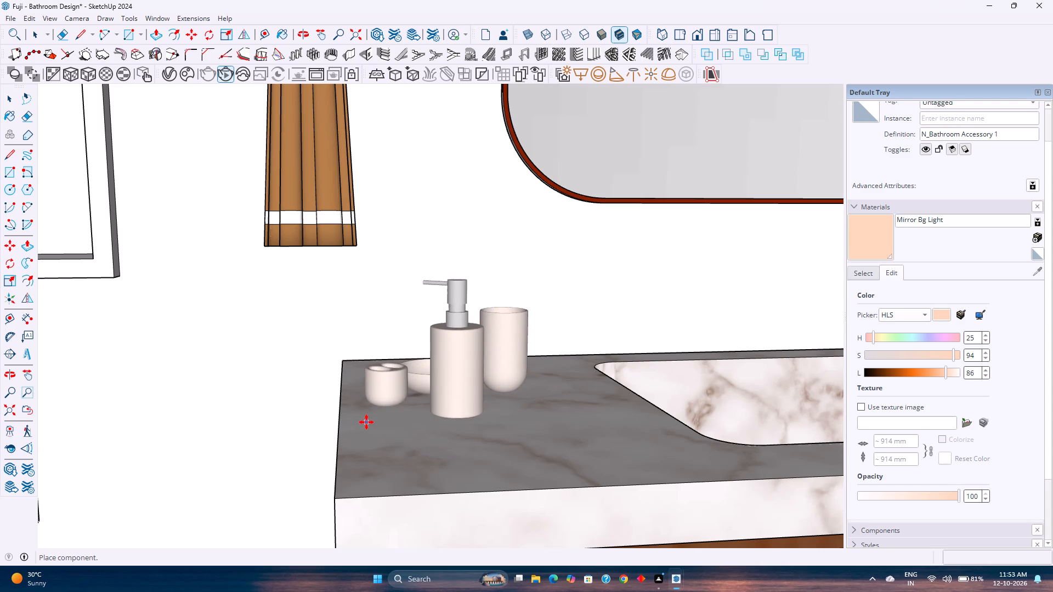
left_click(367, 422)
Rotate the newly placed accessory set 180° about the vertical axis on the countertop.
middle_click_drag(422, 397, 427, 477)
scroll(420, 454, "down", 5)
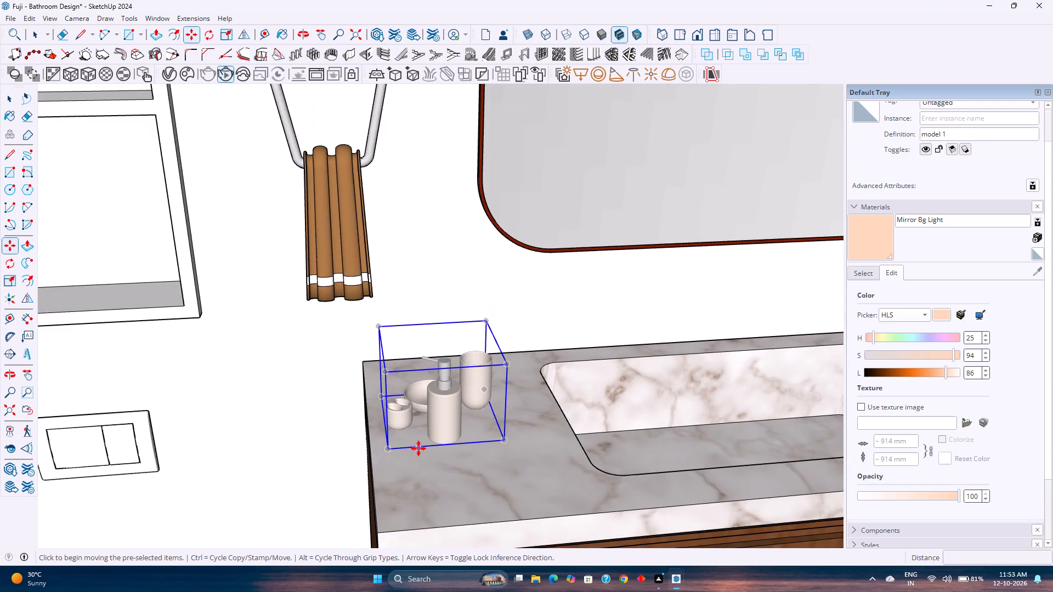
scroll(418, 448, "down", 5)
left_click(206, 37)
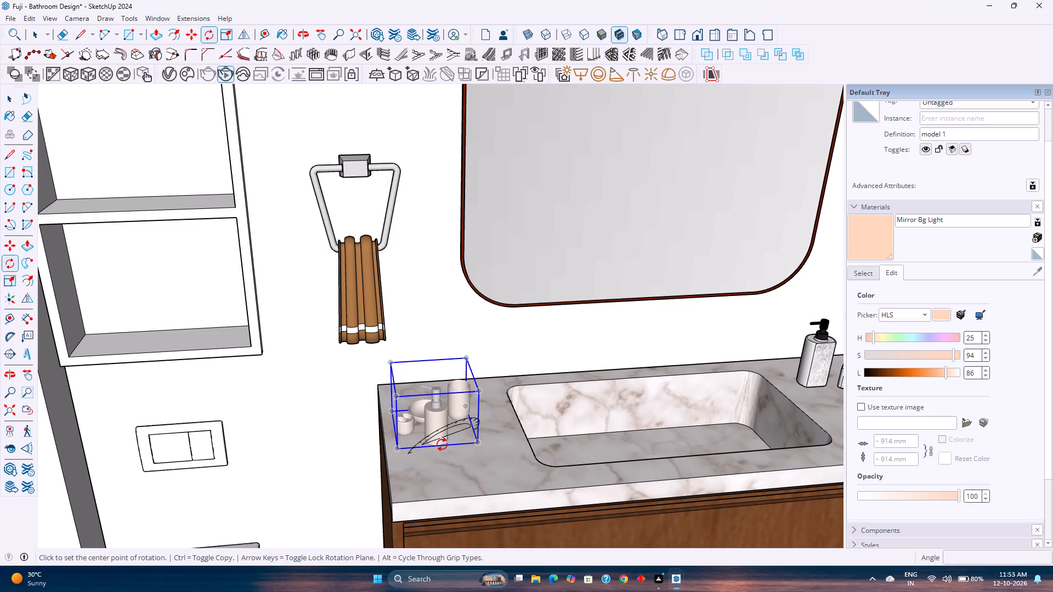
key("Up")
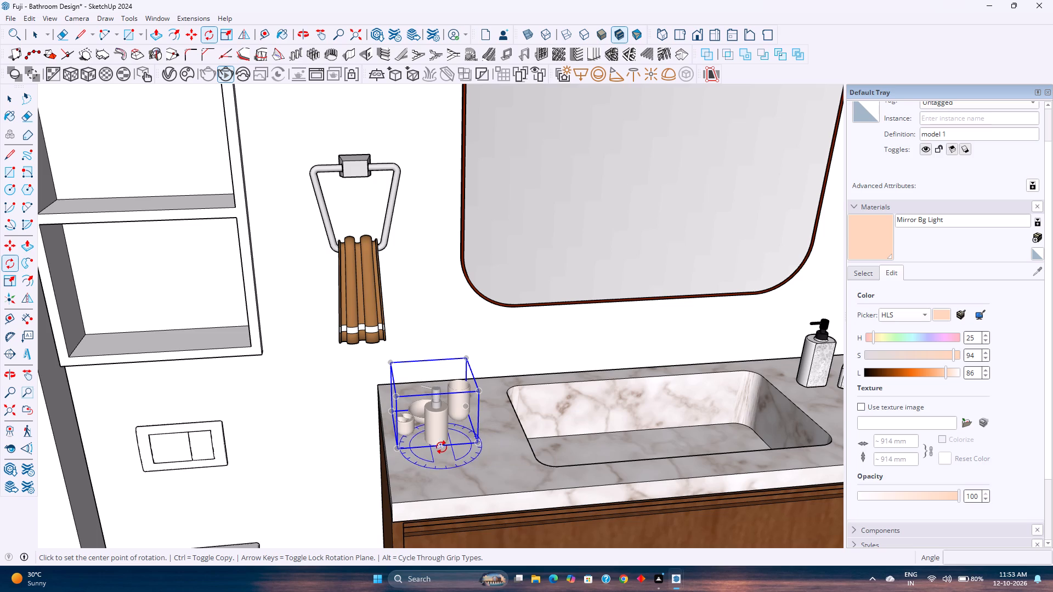
left_click(436, 446)
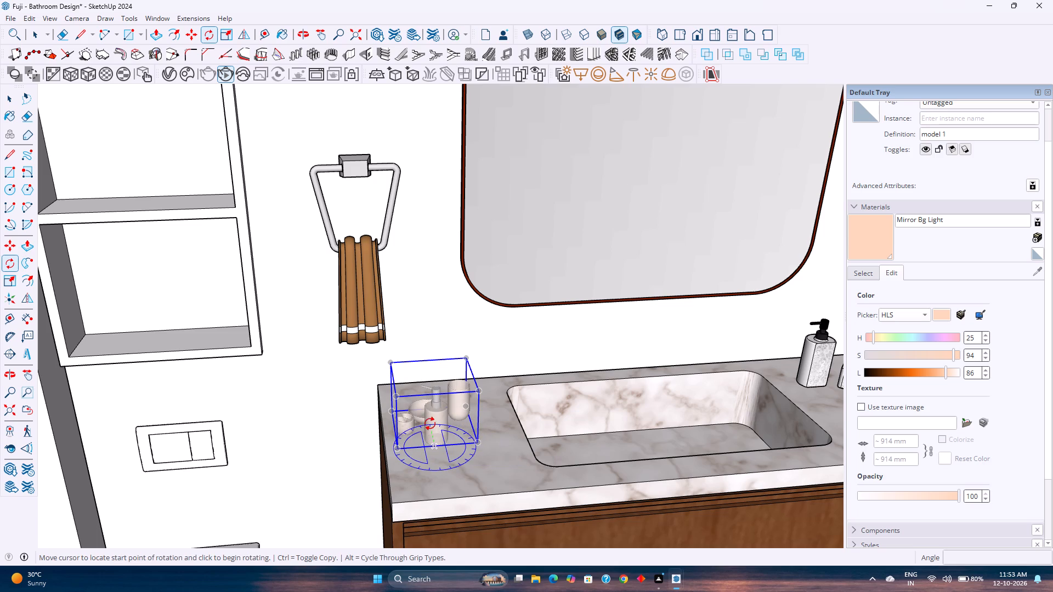
key("Left")
left_click(427, 374)
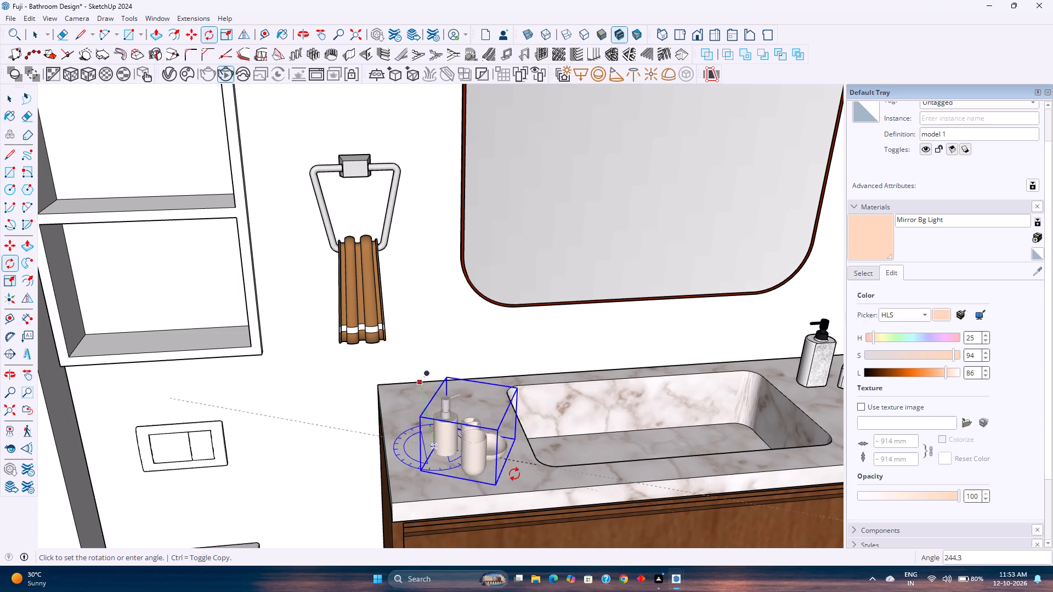
left_click(444, 492)
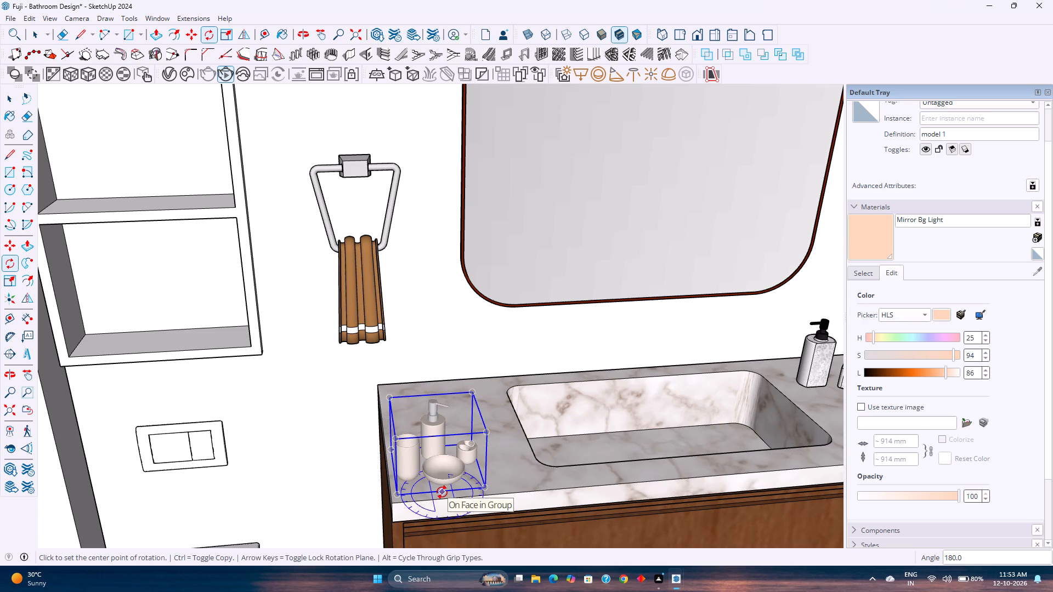
Move the accessory set back toward the wall in the countertop's towel-ring corner, finishing about 1" further in from the end edge.
key("m")
left_click(489, 486)
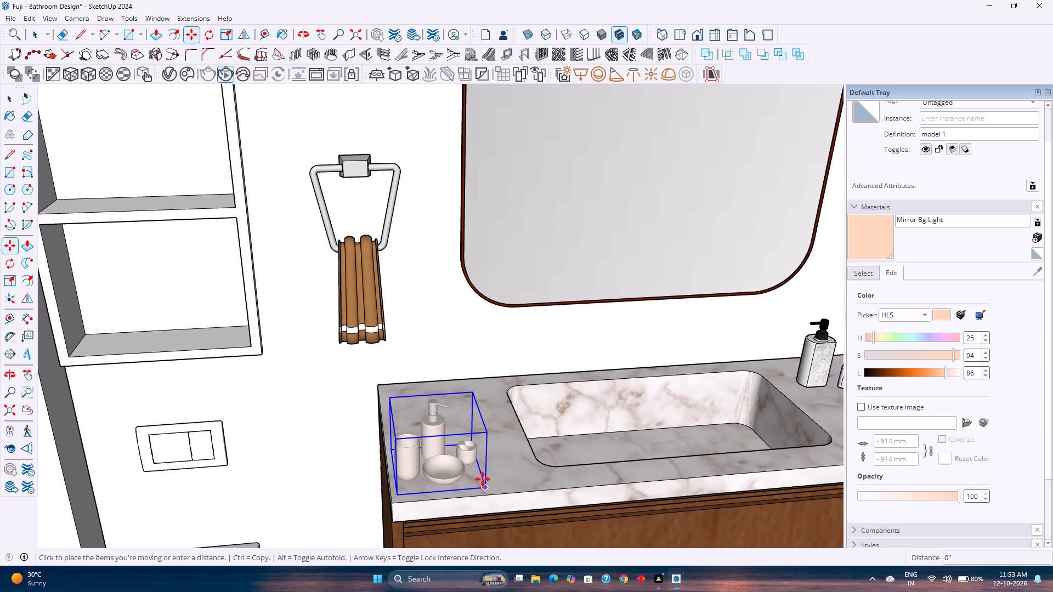
left_click(475, 441)
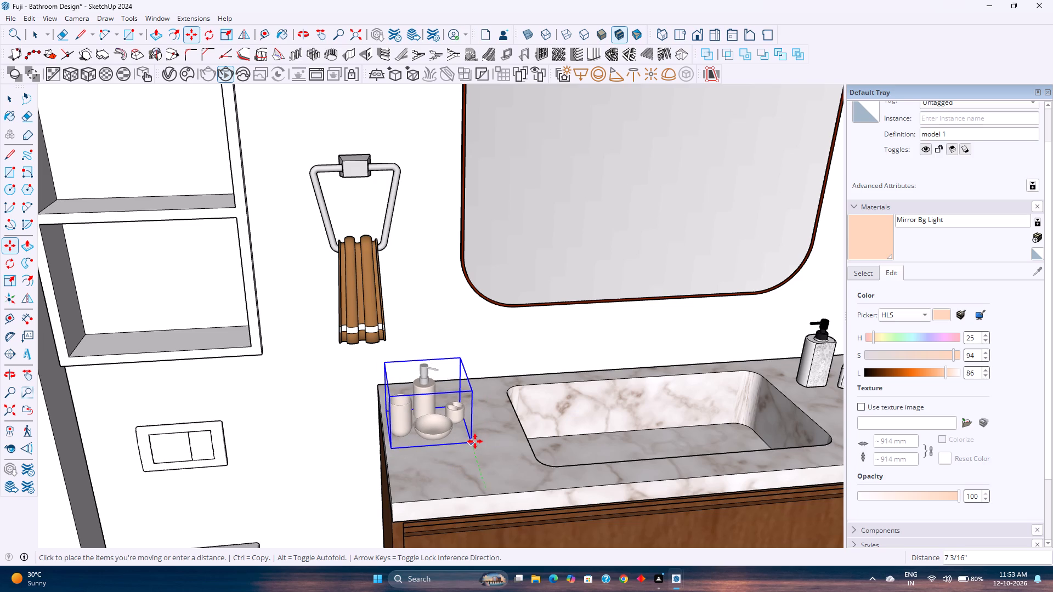
left_click(394, 449)
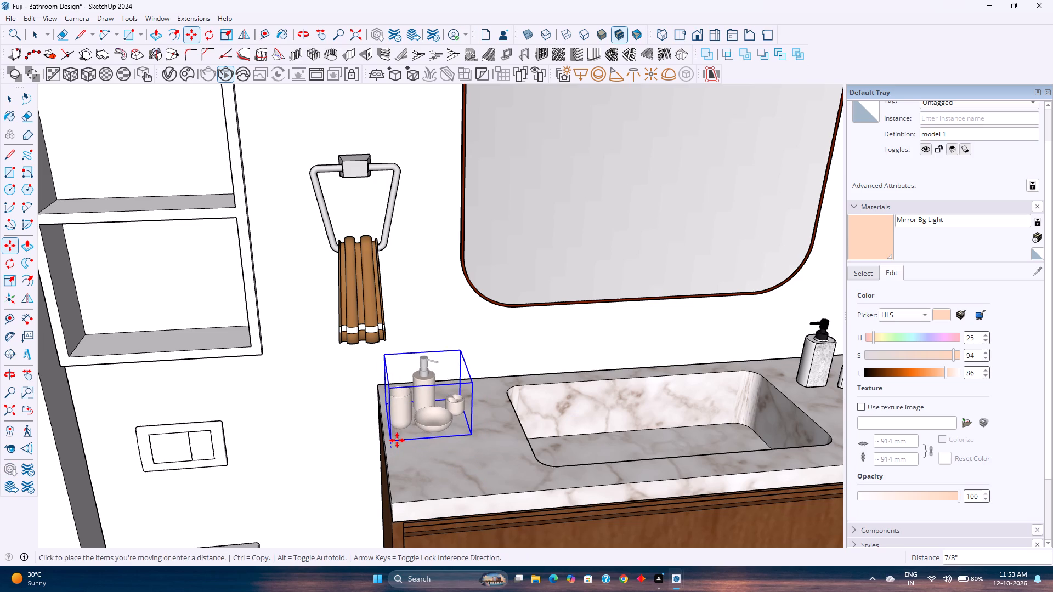
scroll(396, 442, "up", 17)
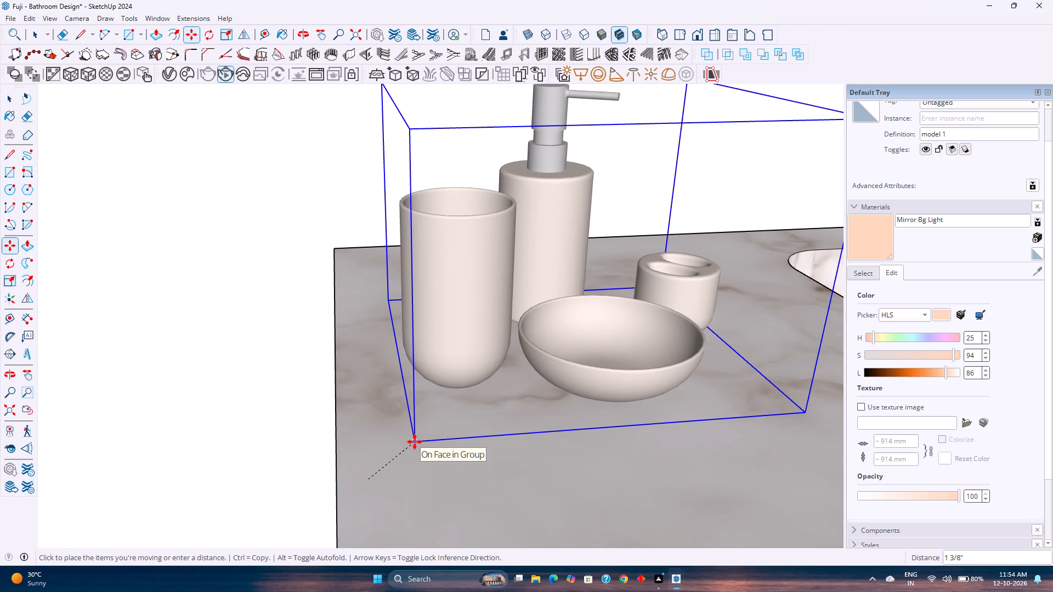
left_click(366, 430)
scroll(463, 436, "down", 3)
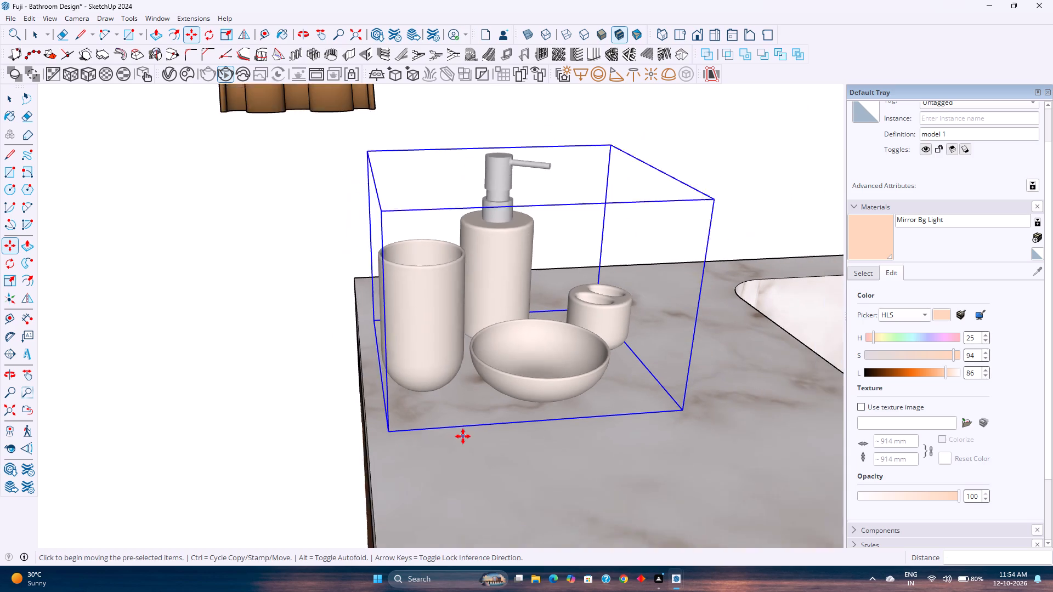
scroll(463, 436, "down", 1)
left_click(393, 432)
left_click(432, 434)
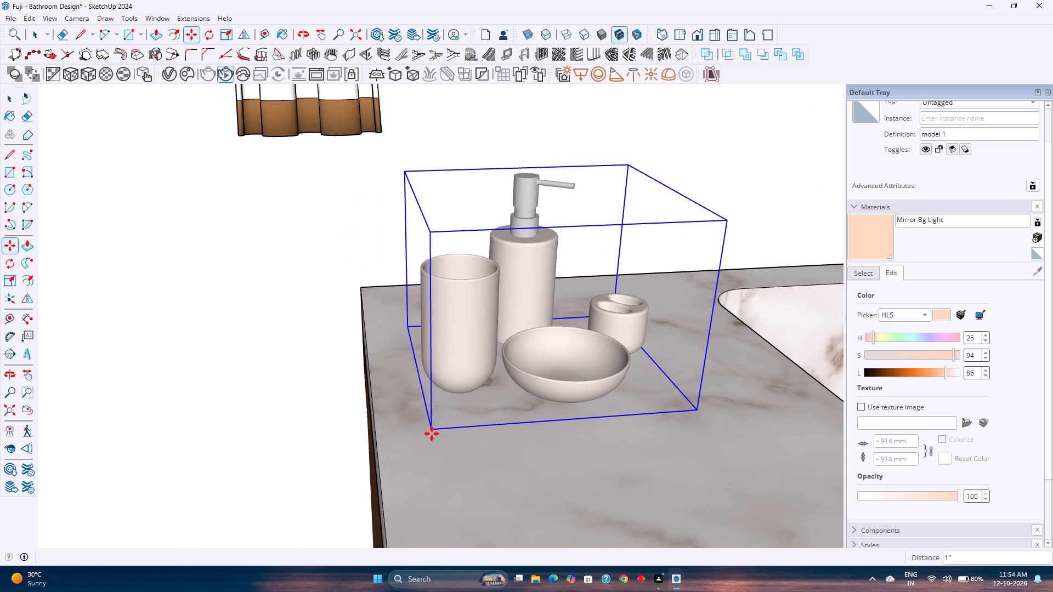
scroll(432, 434, "down", 13)
key("space")
scroll(432, 434, "down", 6)
key("Escape")
Reopen 3D Warehouse and search the models for "toiletry set".
scroll(432, 434, "down", 4)
middle_click_drag(451, 434, 450, 431)
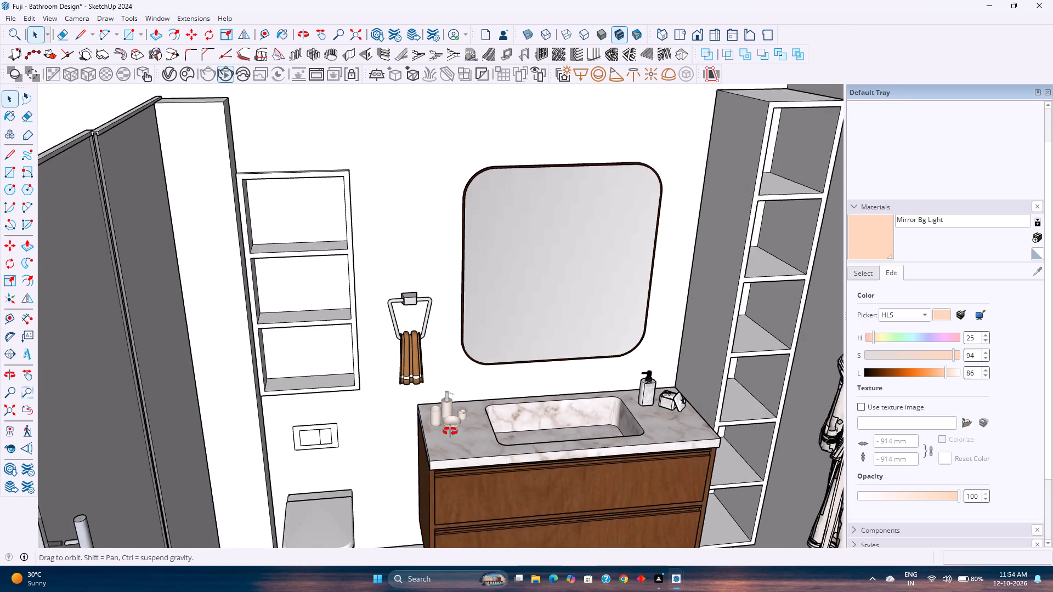
middle_click_drag(450, 431, 393, 344)
middle_click_drag(440, 348, 411, 396, "shift")
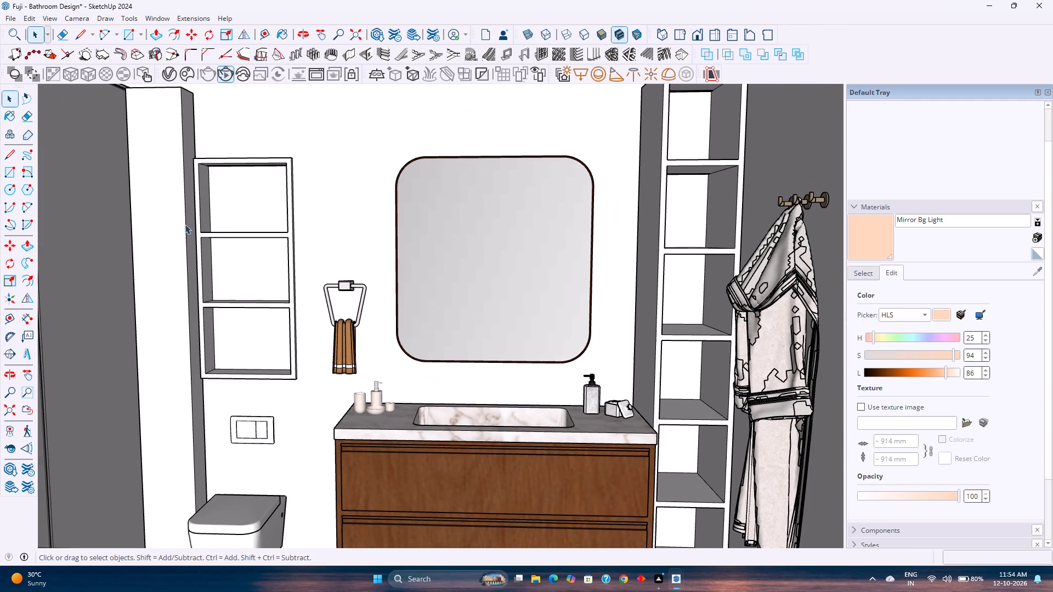
left_click(160, 16)
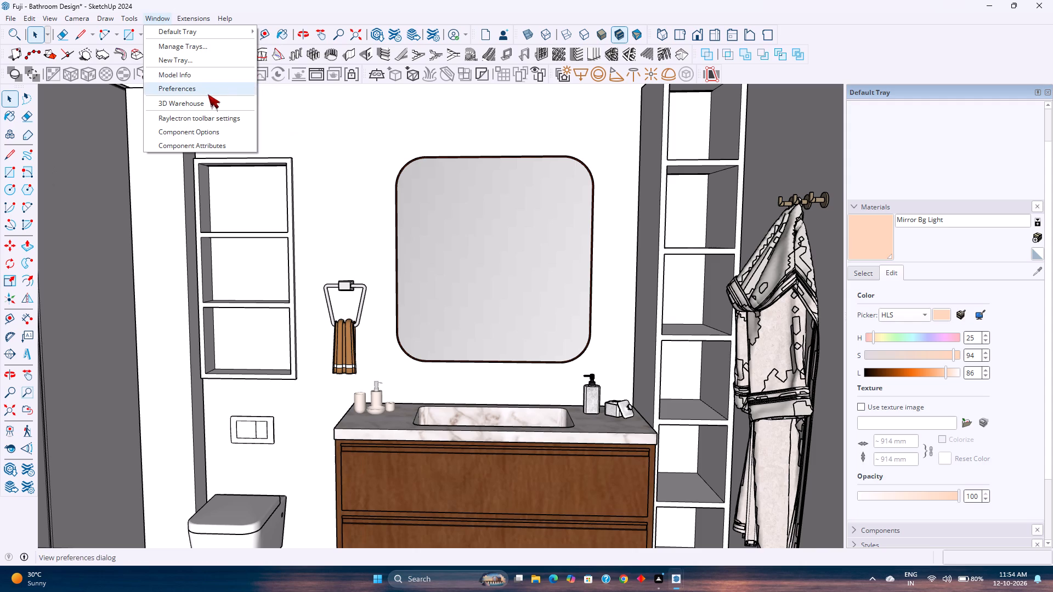
left_click(203, 102)
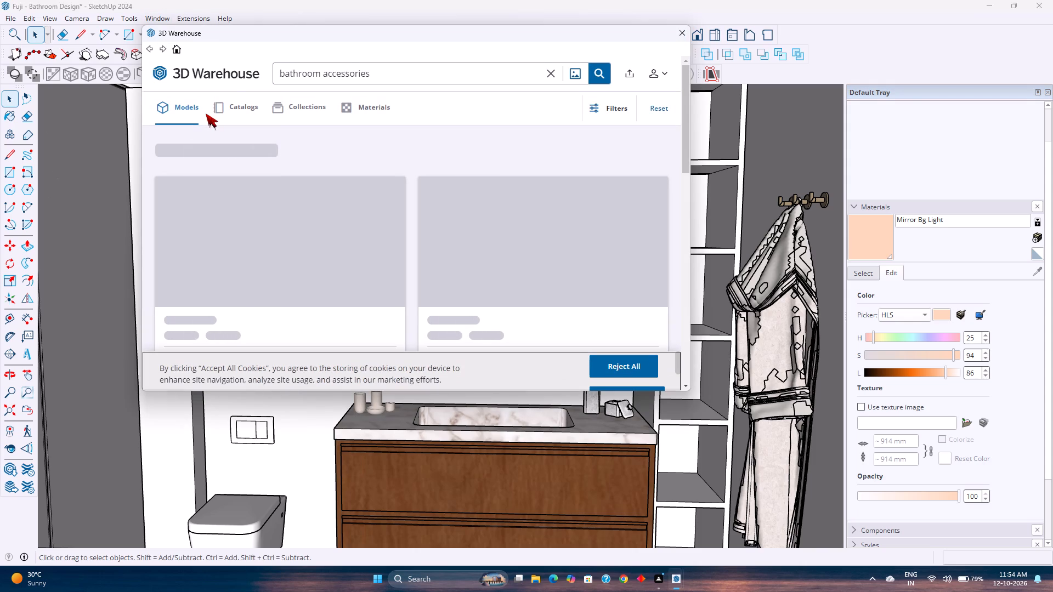
left_click(397, 73)
key("BackSpace")
key("BackSpace")
key("BackSpace")
key("BackSpace")
key("BackSpace")
key("BackSpace")
key("BackSpace")
key("BackSpace")
key("BackSpace")
key("BackSpace")
key("BackSpace")
key("BackSpace")
key("BackSpace")
key("BackSpace")
key("BackSpace")
key("BackSpace")
key("BackSpace")
key("BackSpace")
key("BackSpace")
key("BackSpace")
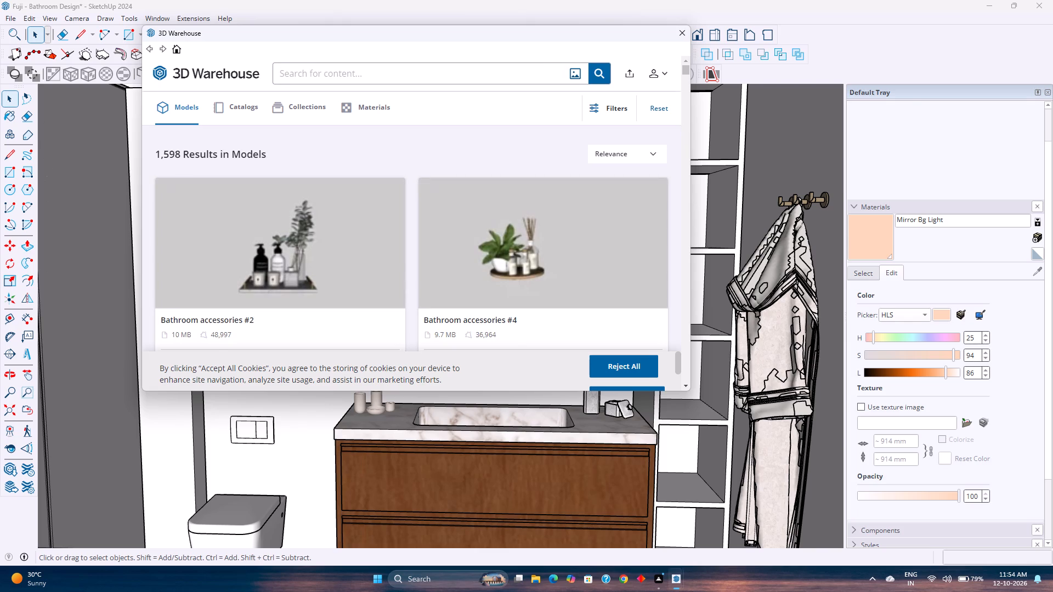
type("toile")
key("r")
key("BackSpace")
key("BackSpace")
type("et")
type("ry")
key("space")
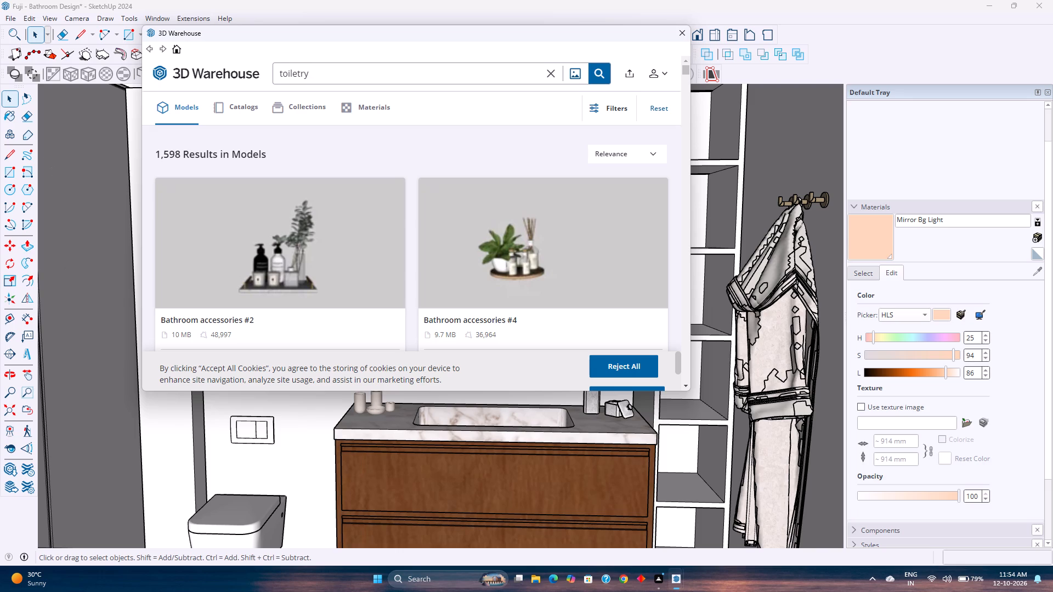
type("set")
key("Return")
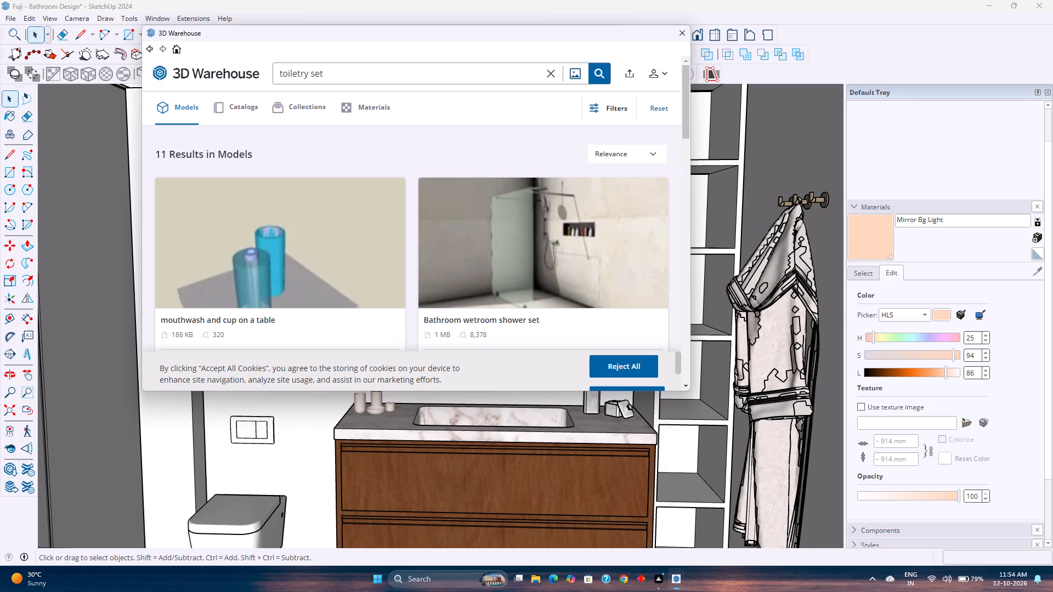
Browse the "toiletry set" results for items suited to the bathroom.
scroll(349, 255, "down", 5)
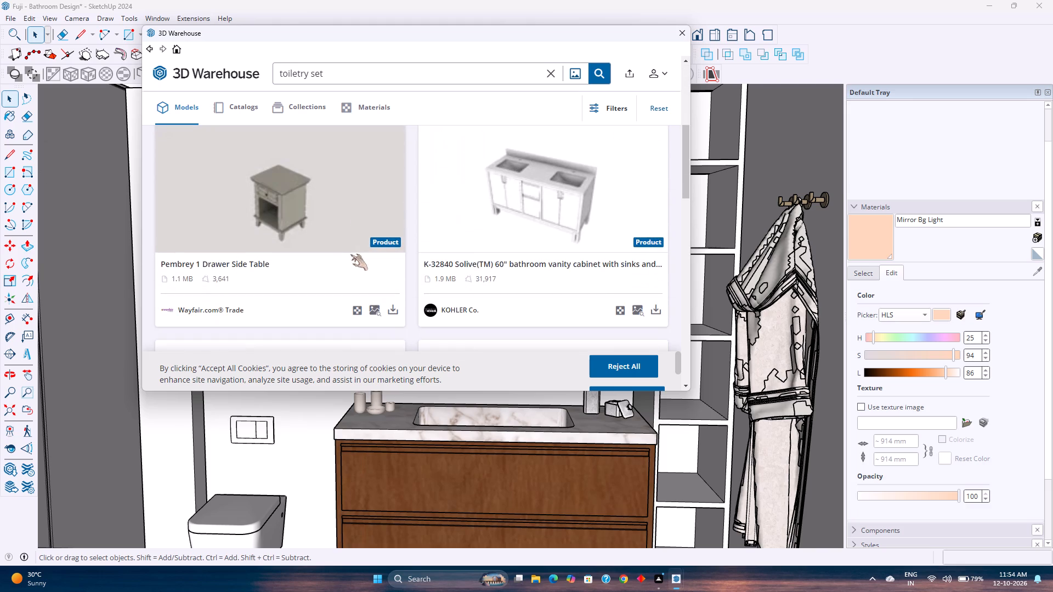
scroll(350, 254, "down", 12)
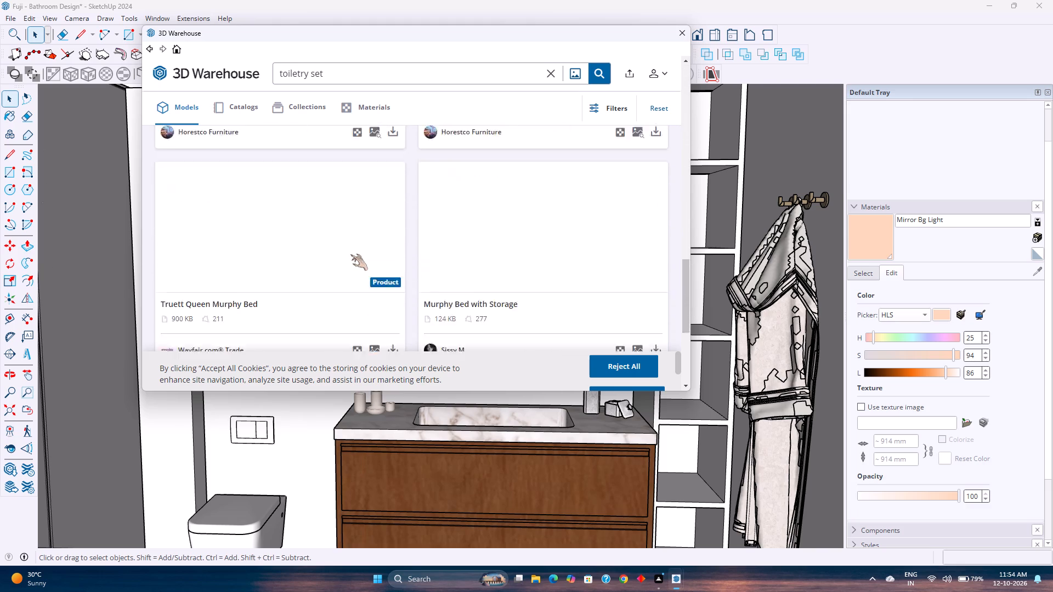
scroll(350, 254, "down", 10)
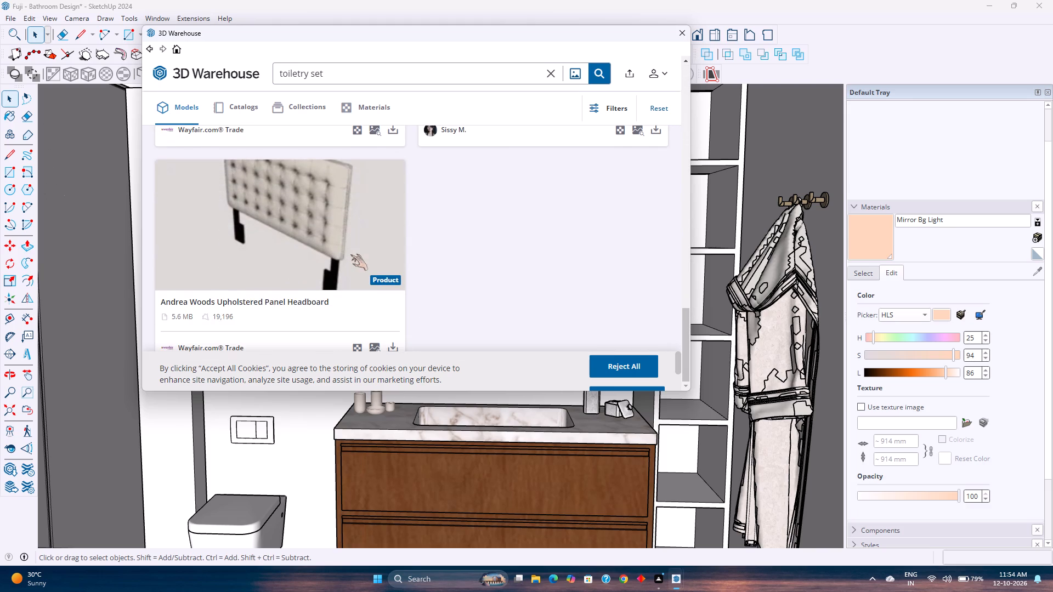
scroll(350, 254, "up", 5)
Replace the search term and search the models for "small plants withpot".
left_click(547, 76)
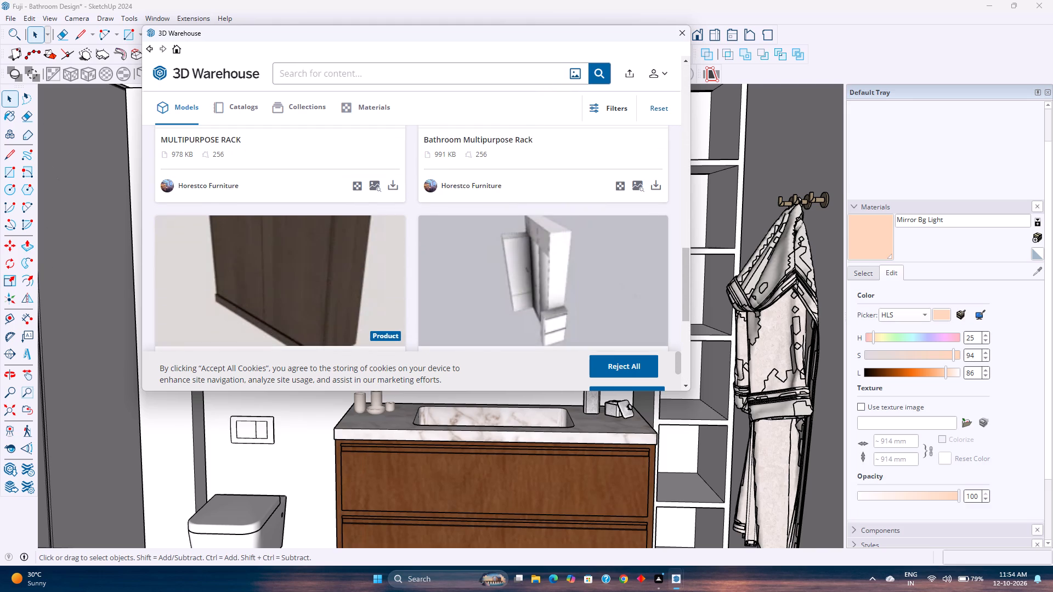
type("small plans")
key("BackSpace")
type("ts withpot")
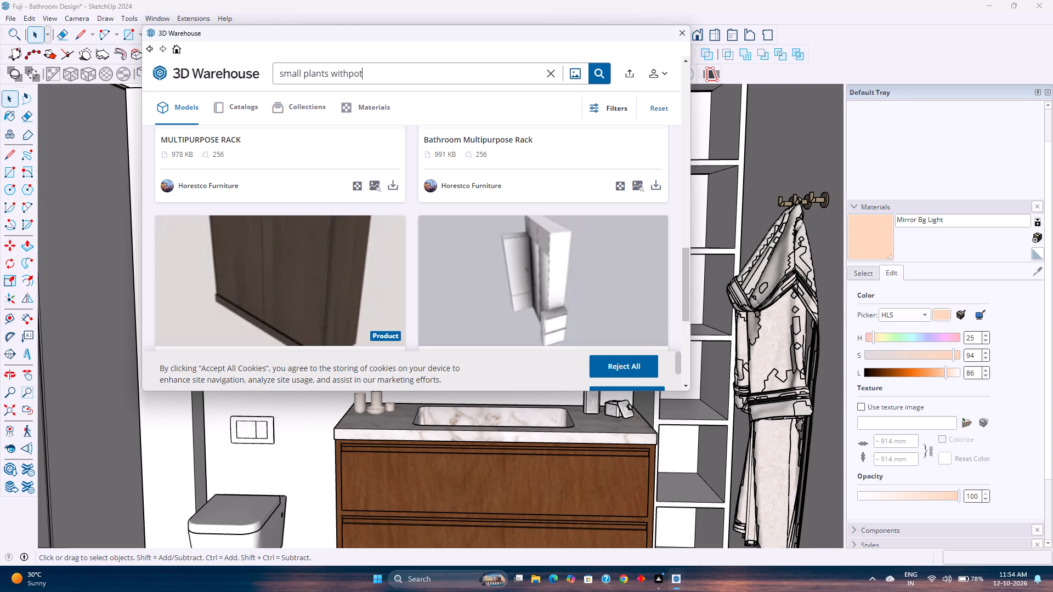
key("Return")
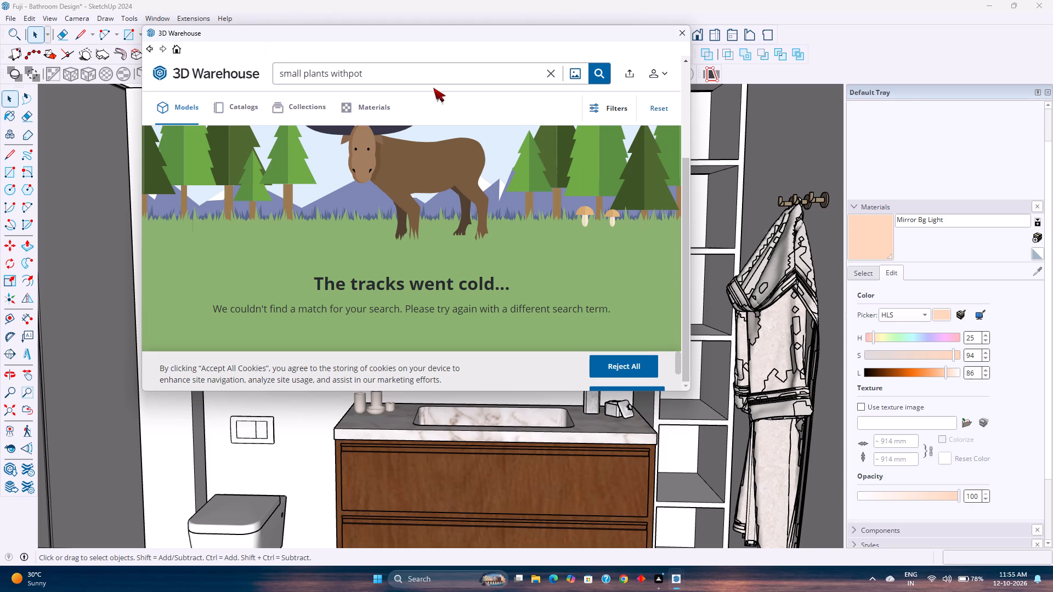
Clear the search term and search the models for "artificial plants".
left_click(472, 78)
key("BackSpace")
key("BackSpace")
key("BackSpace")
key("BackSpace")
key("BackSpace")
key("BackSpace")
key("BackSpace")
key("BackSpace")
key("BackSpace")
key("BackSpace")
key("BackSpace")
key("BackSpace")
key("BackSpace")
key("BackSpace")
key("BackSpace")
key("BackSpace")
key("BackSpace")
key("BackSpace")
key("BackSpace")
key("BackSpace")
key("BackSpace")
key("BackSpace")
key("BackSpace")
key("BackSpace")
key("BackSpace")
key("BackSpace")
key("BackSpace")
key("BackSpace")
key("BackSpace")
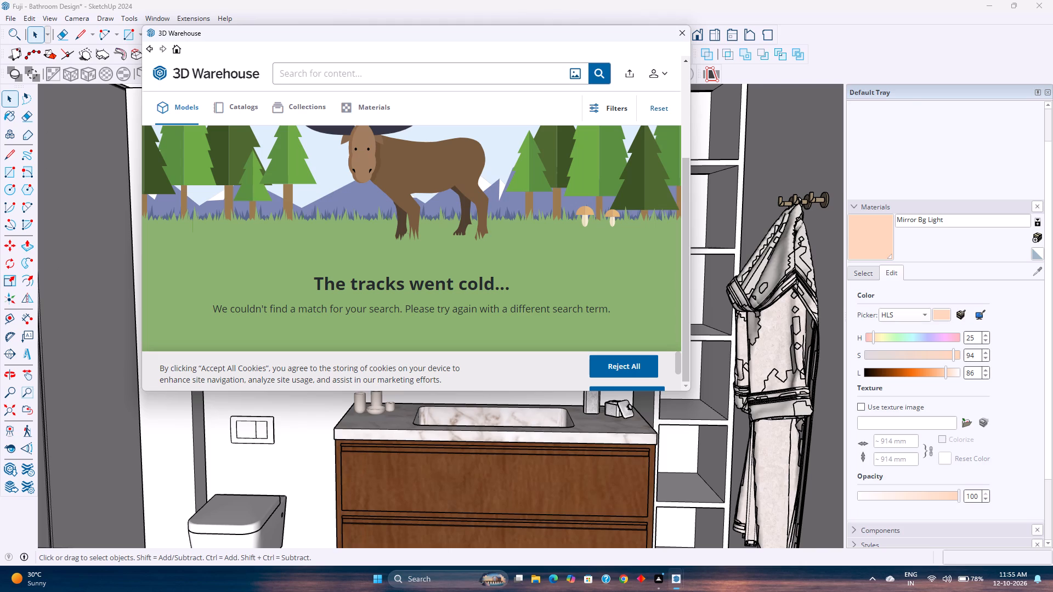
type("artifia")
key("BackSpace")
key("BackSpace")
key("a")
type("l plants")
key("Return")
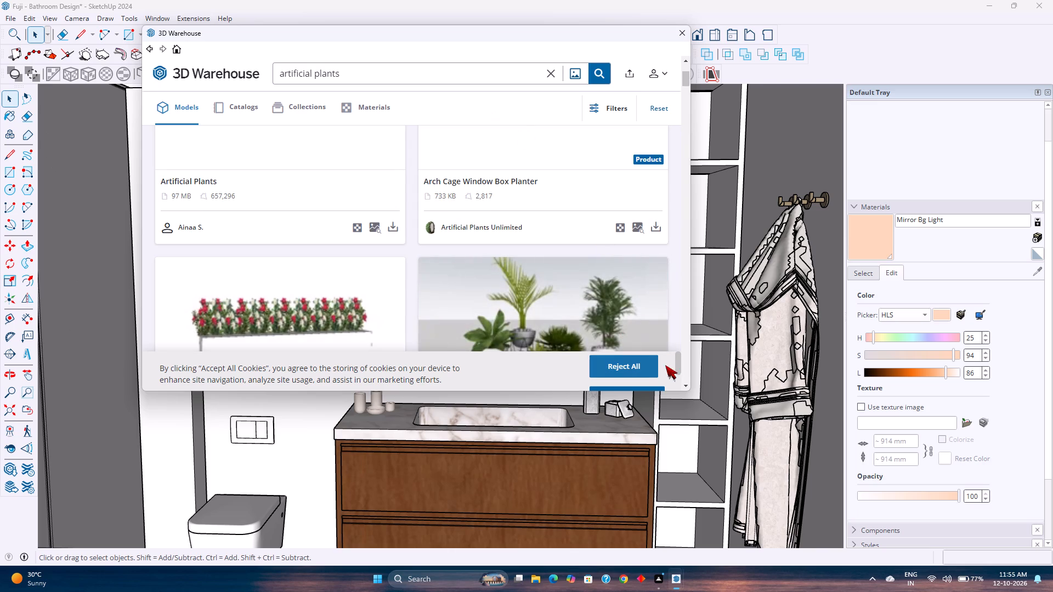
Browse the "artificial plants" results for a small potted plant suited to the bathroom.
left_click_drag(676, 361, 697, 296)
scroll(657, 201, "up", 2)
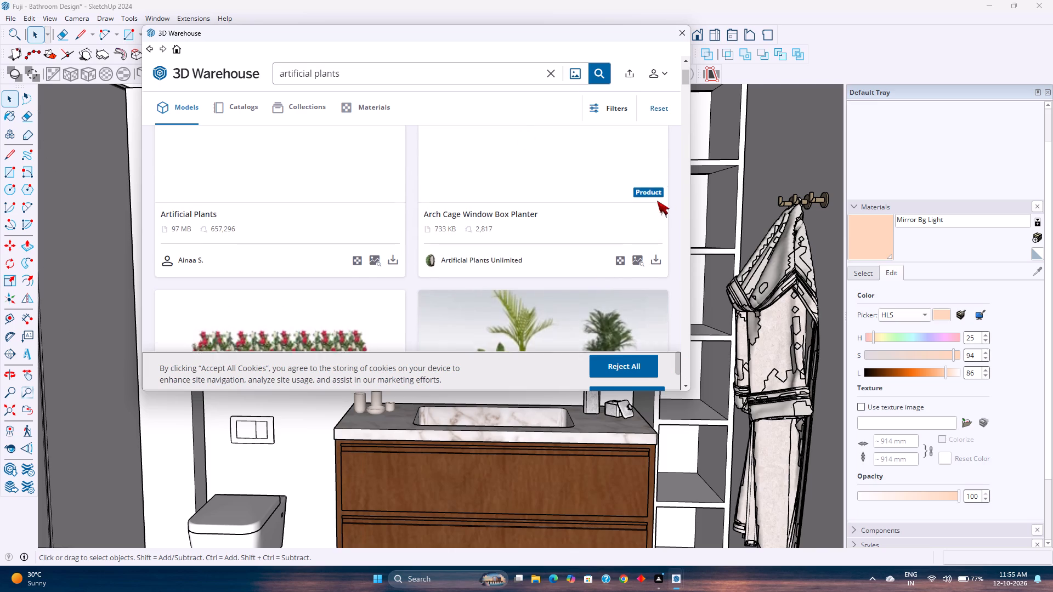
scroll(581, 205, "up", 6)
scroll(581, 205, "down", 10)
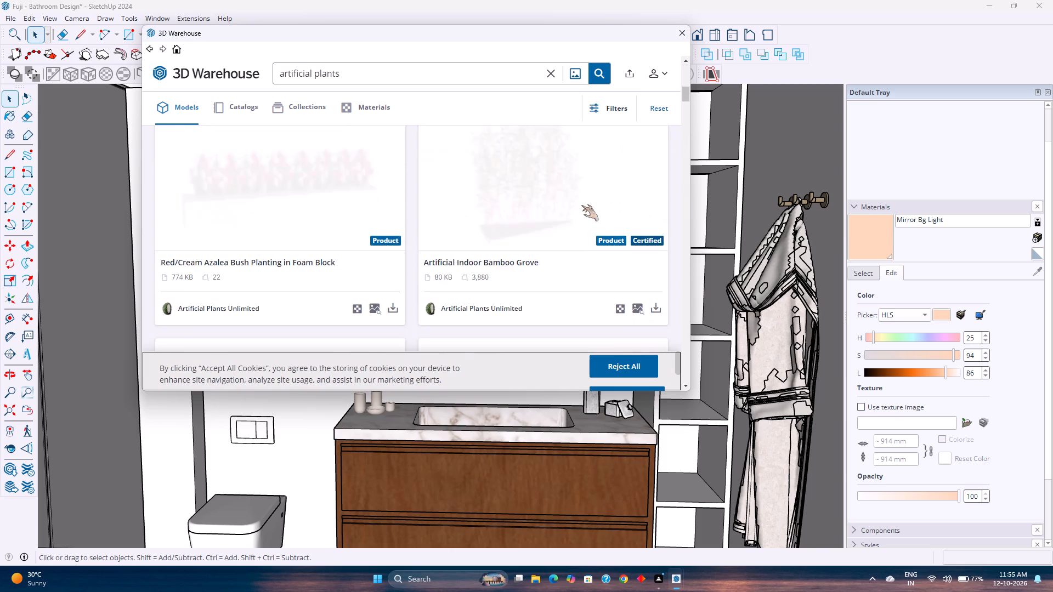
scroll(581, 205, "down", 5)
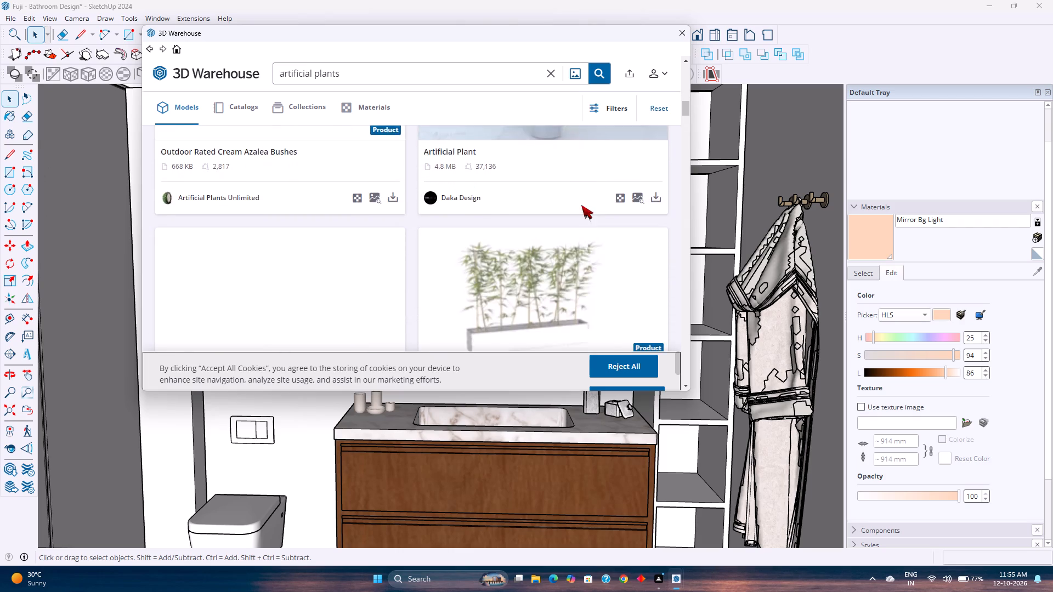
scroll(581, 205, "down", 7)
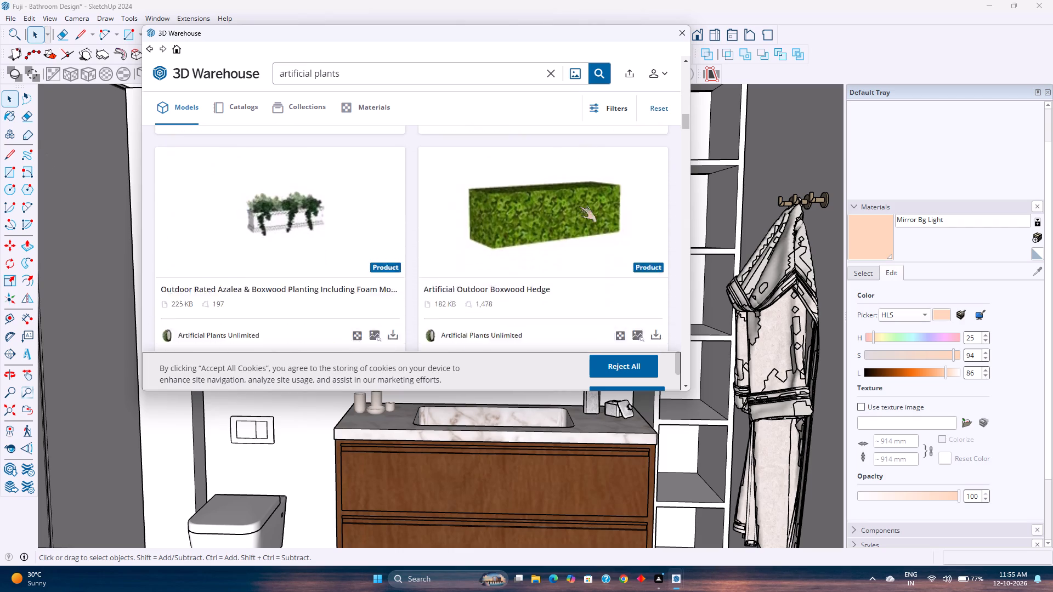
scroll(465, 254, "down", 8)
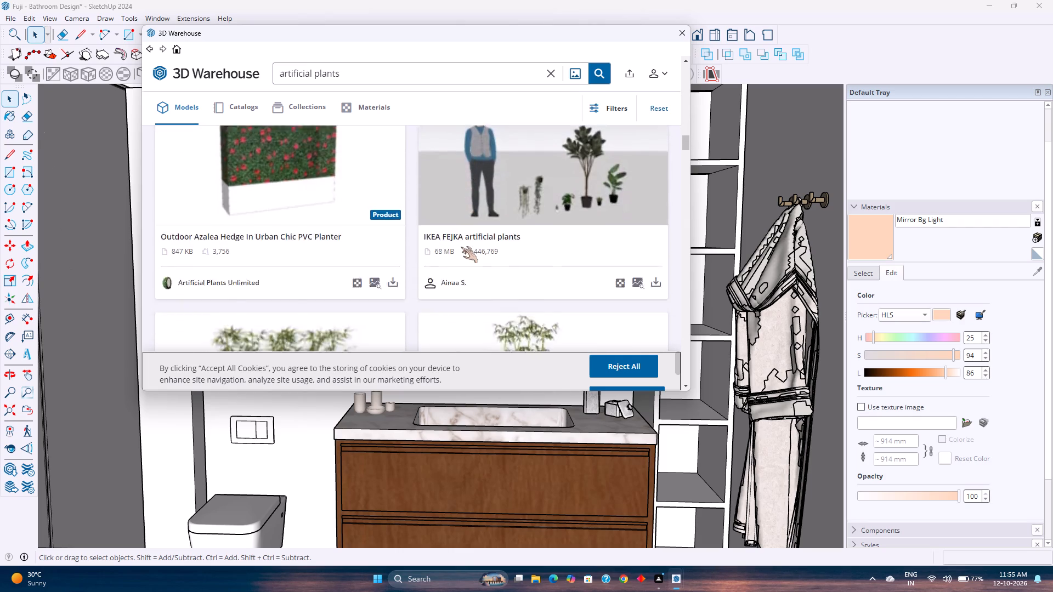
scroll(461, 247, "down", 8)
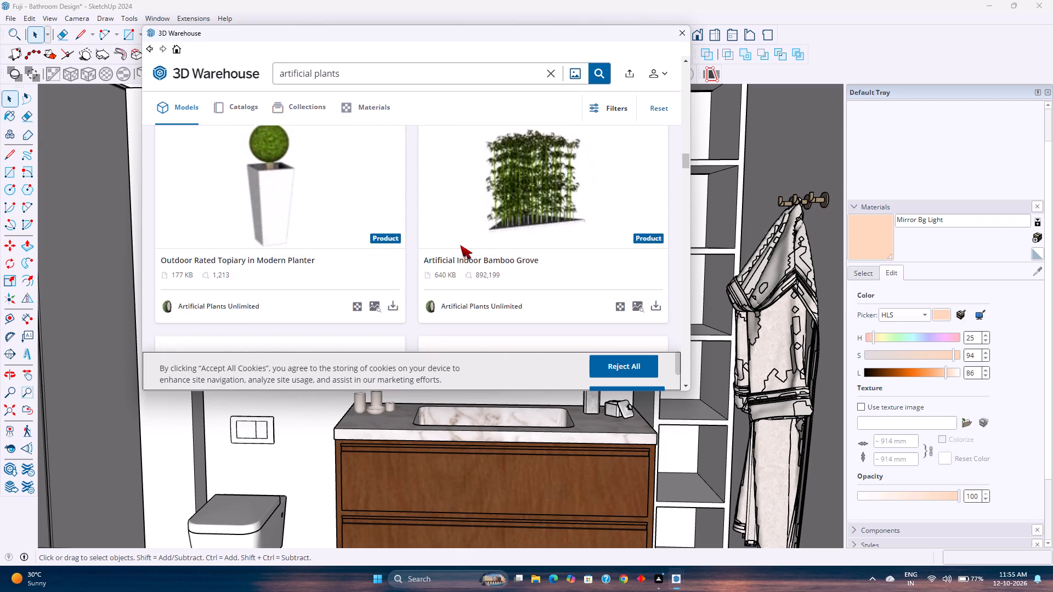
scroll(460, 245, "down", 5)
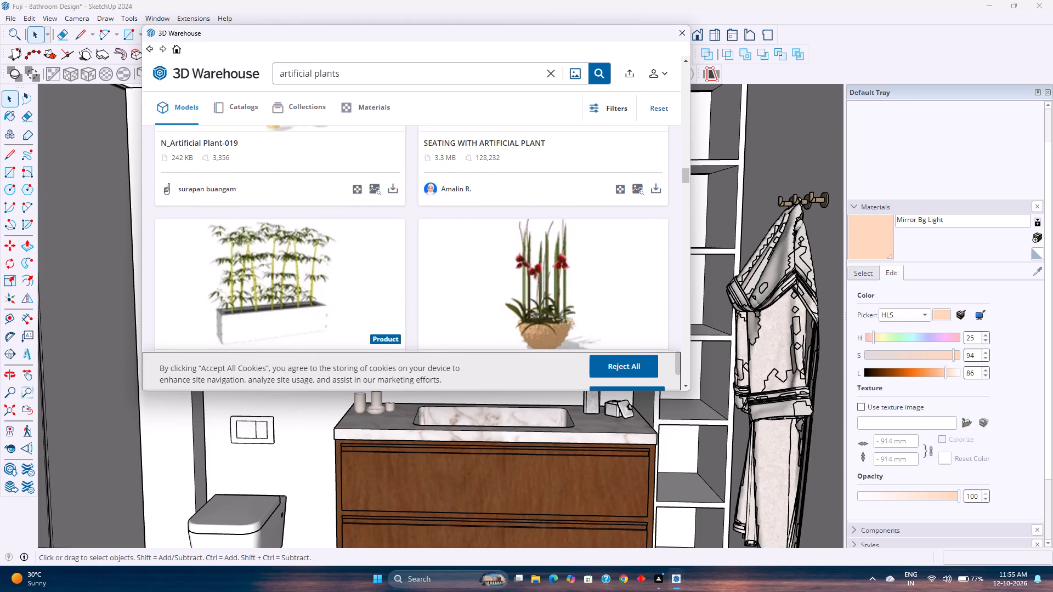
Extend the search term and search the models for "artificial plants bathroom".
left_click(409, 74)
key("space")
key("b")
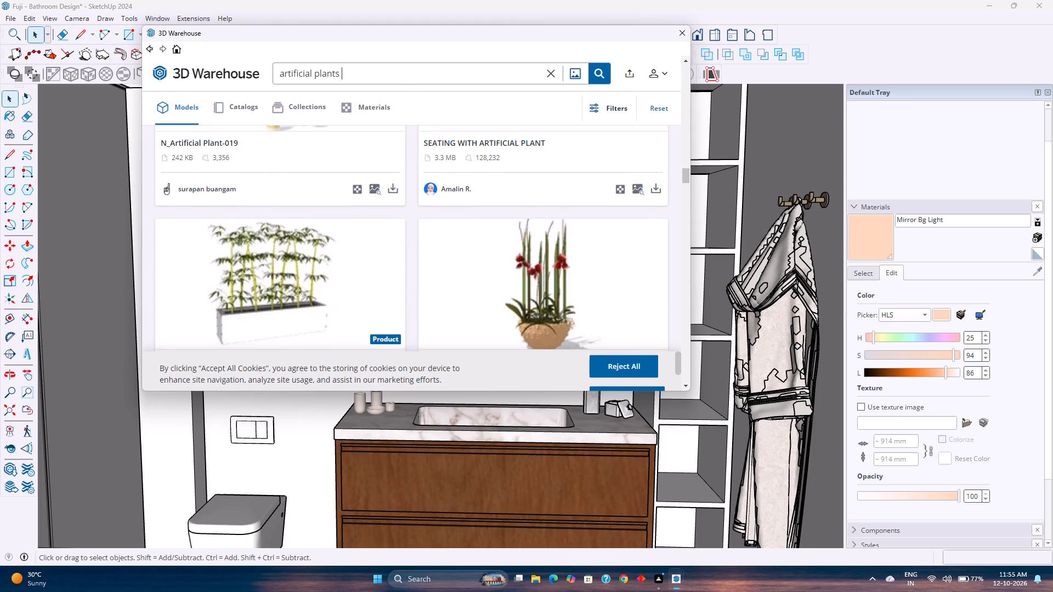
type("athroom")
key("Return")
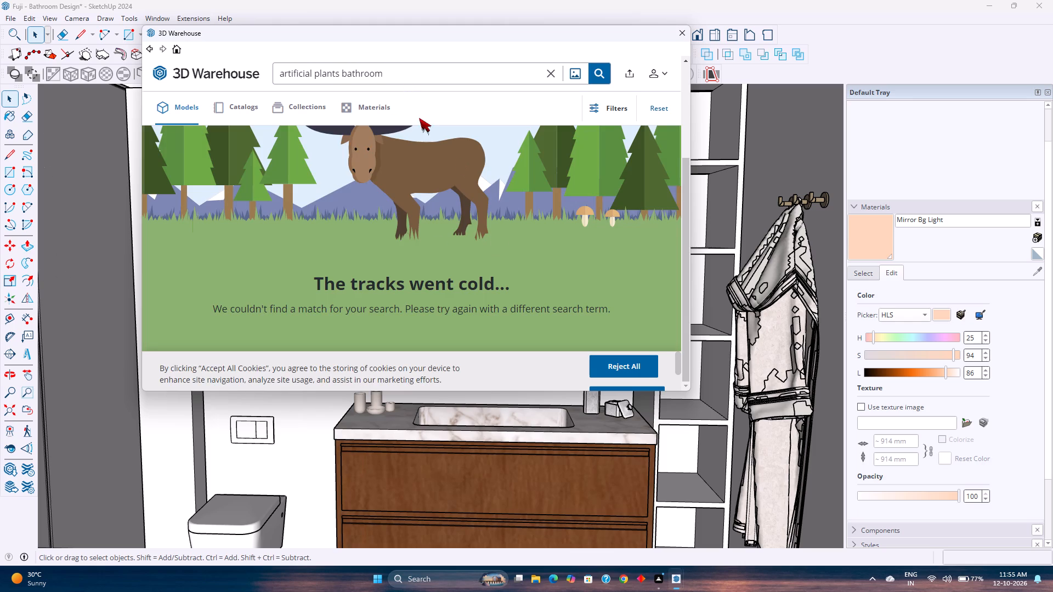
Reorder the search term and search the models for "artificial bathroom plants".
left_click(418, 82)
key("shift+Left")
key("shift+Left")
key("shift+Left")
key("shift+Left")
key("shift+Left")
key("shift+Left")
key("shift+Left")
key("shift+Left")
key("shift+Left")
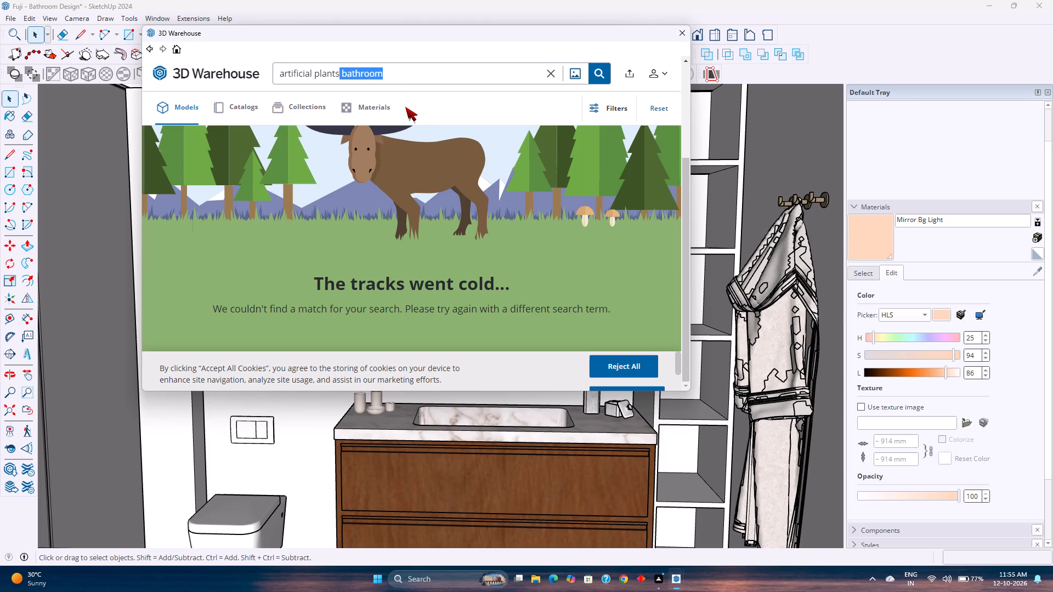
key("shift+Right")
key("ctrl+x")
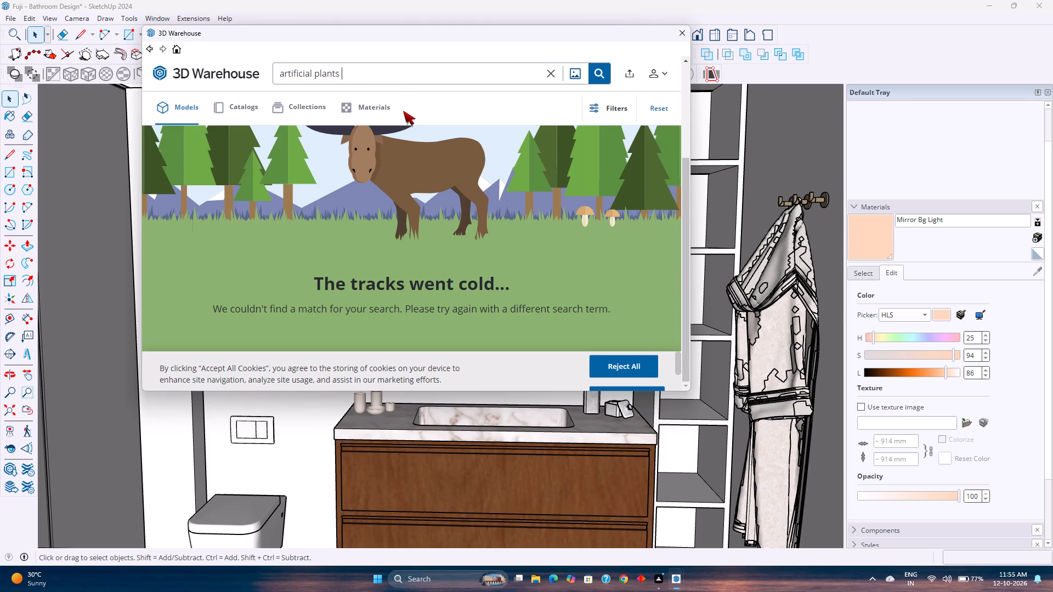
left_click(312, 74)
key("space")
key("ctrl+v")
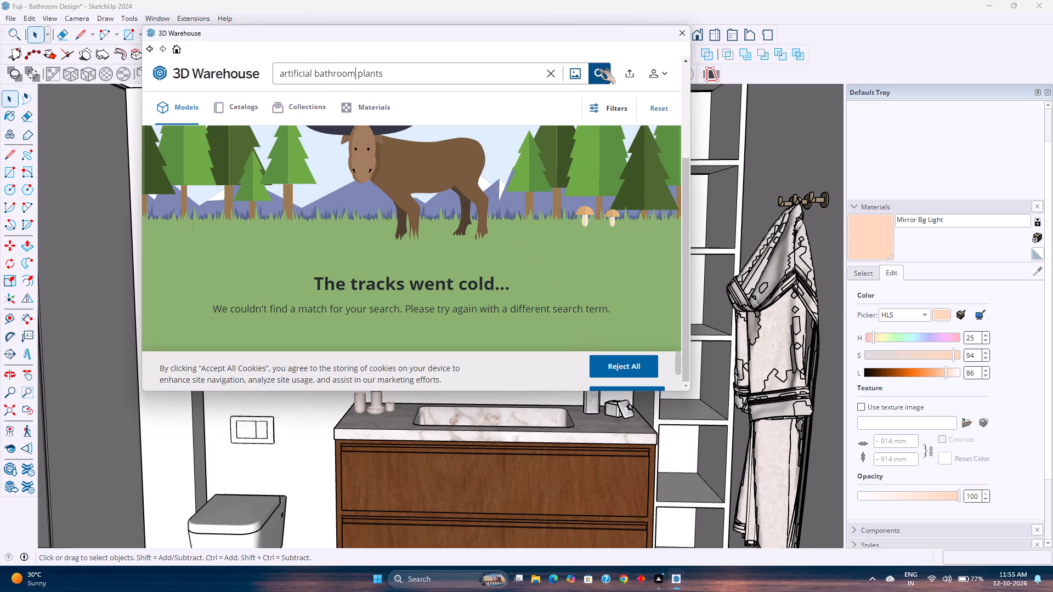
left_click(598, 68)
Shorten the search term and search the models for "bathroom plants".
left_click(315, 76)
key("BackSpace")
key("BackSpace")
key("BackSpace")
key("BackSpace")
key("BackSpace")
key("BackSpace")
key("BackSpace")
key("BackSpace")
key("BackSpace")
key("BackSpace")
key("BackSpace")
key("BackSpace")
key("BackSpace")
key("BackSpace")
key("BackSpace")
key("BackSpace")
key("BackSpace")
key("BackSpace")
key("BackSpace")
key("BackSpace")
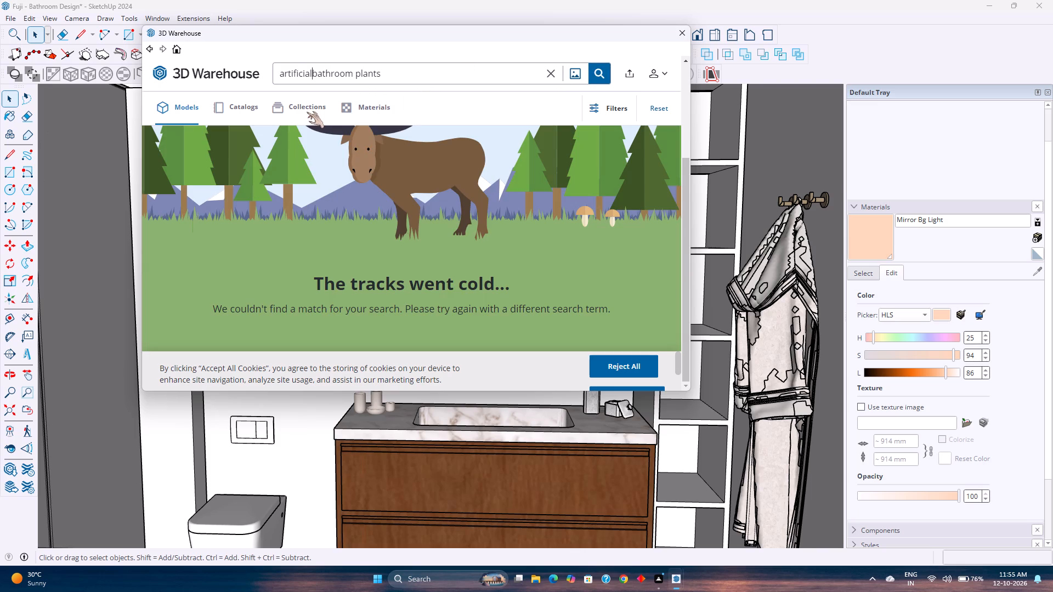
key("Return")
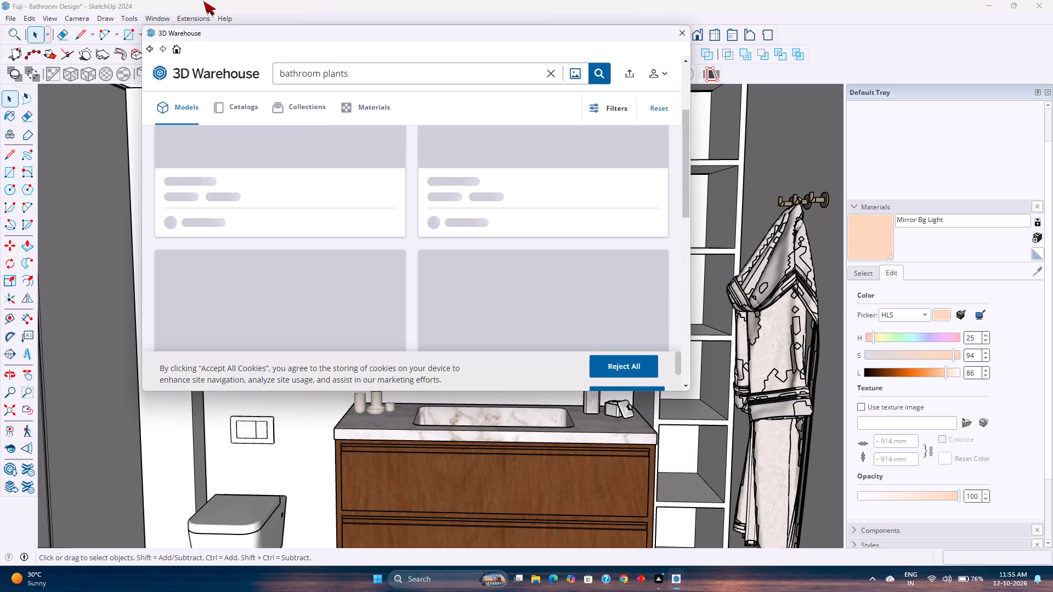
Browse the "bathroom plants" results for a small decorative plant suited to the vanity or shelves.
scroll(472, 238, "up", 9)
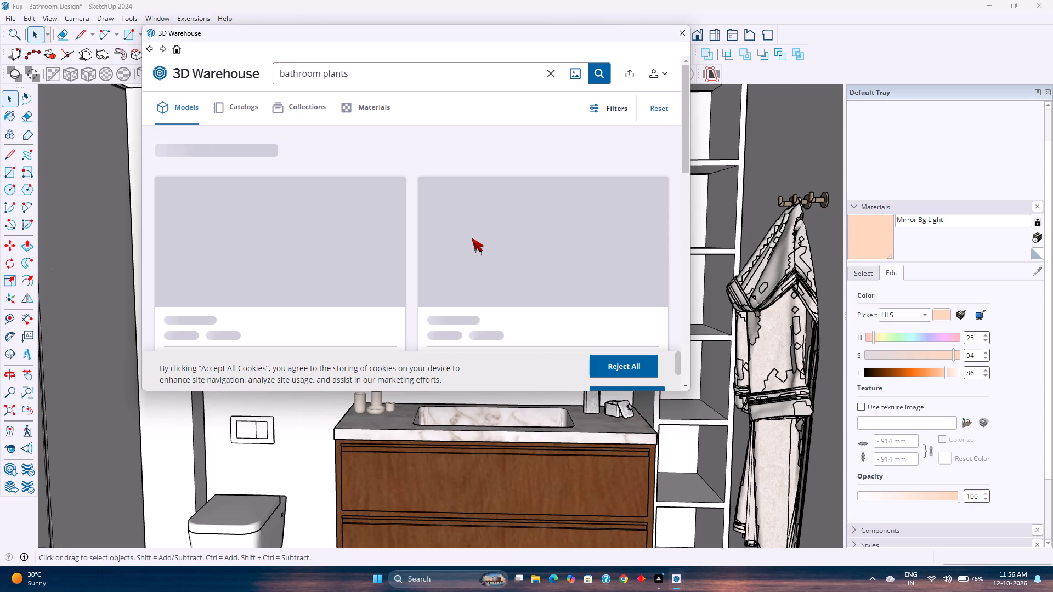
scroll(401, 244, "down", 4)
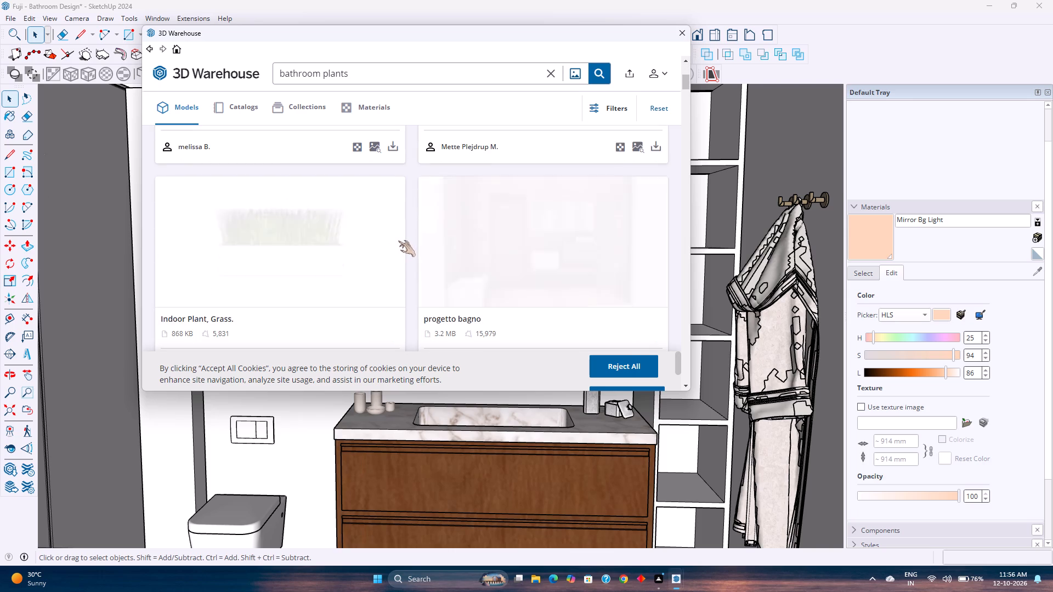
scroll(398, 240, "down", 4)
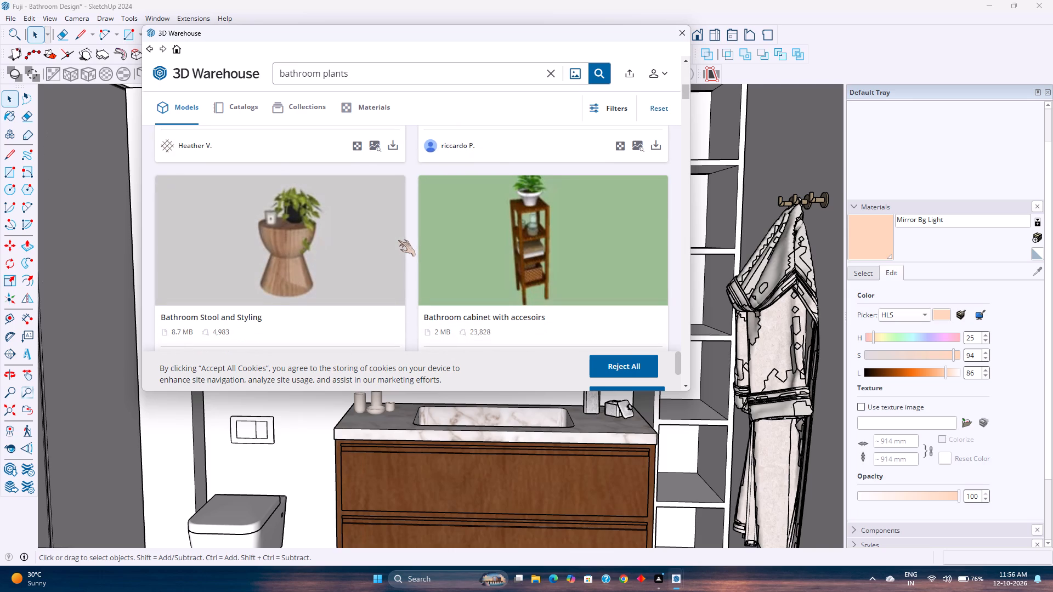
scroll(398, 240, "down", 9)
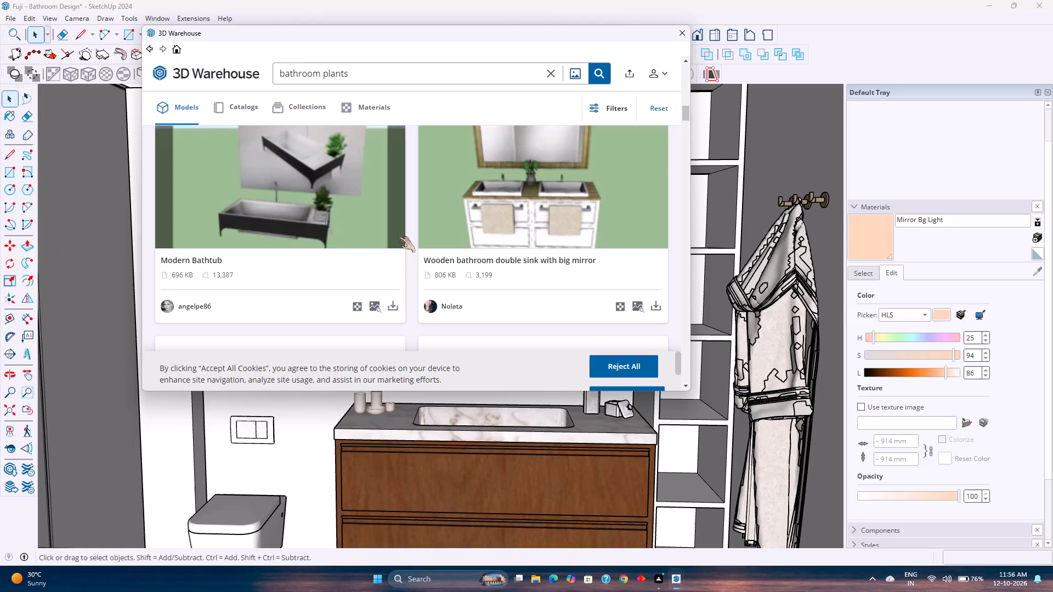
scroll(397, 234, "down", 3)
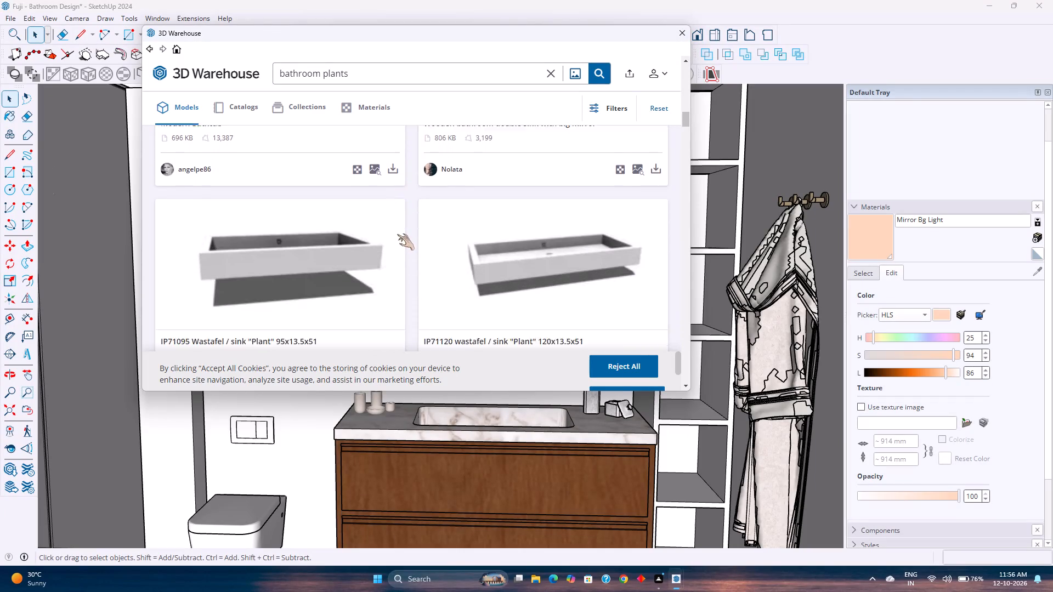
scroll(397, 234, "down", 7)
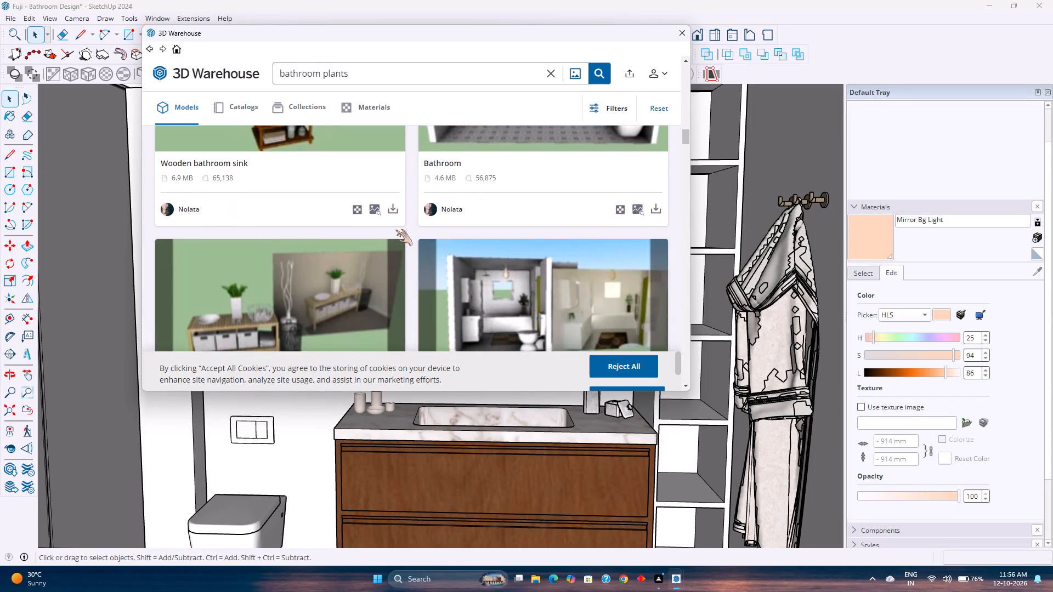
scroll(395, 229, "down", 11)
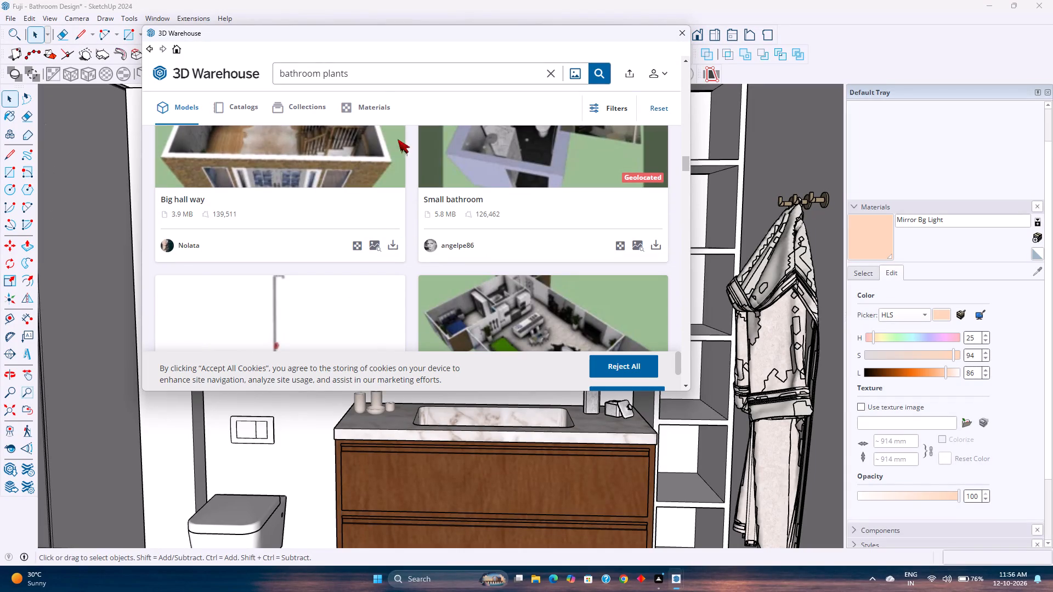
scroll(421, 248, "down", 14)
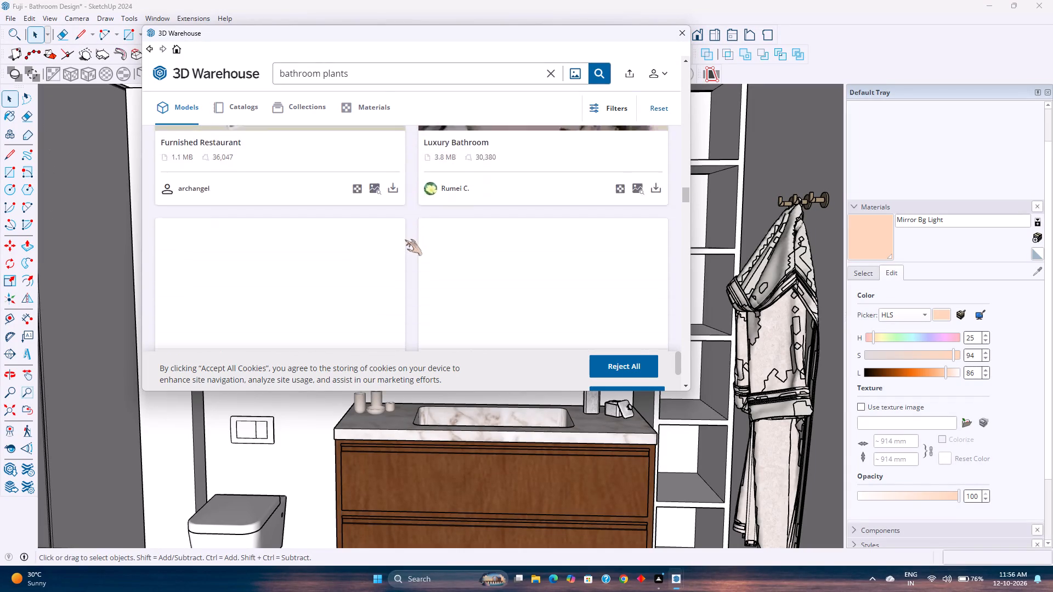
scroll(405, 240, "down", 5)
scroll(405, 240, "up", 4)
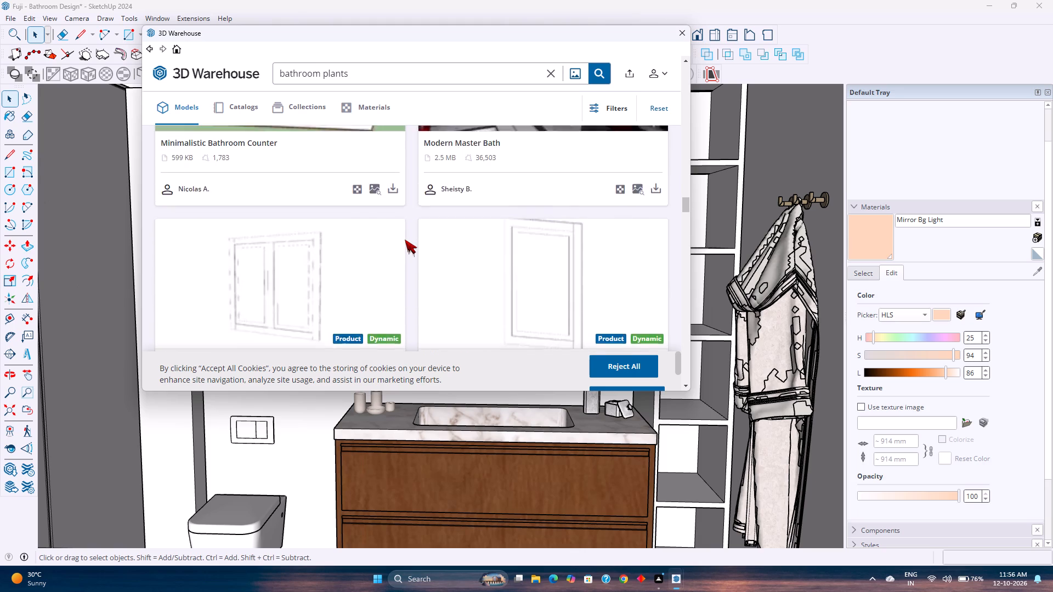
scroll(405, 240, "up", 2)
scroll(405, 240, "down", 7)
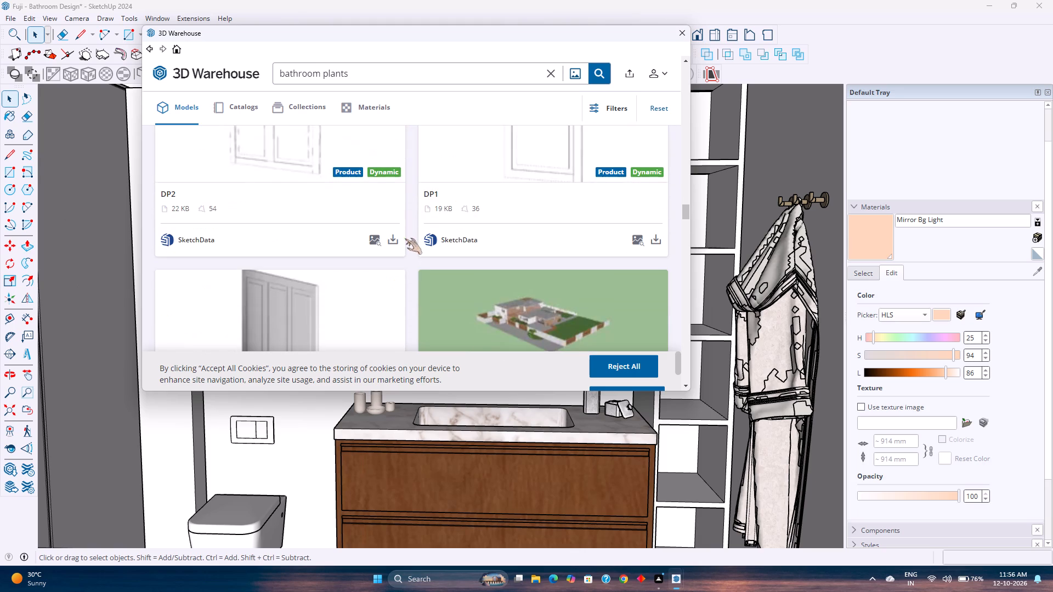
scroll(405, 238, "down", 2)
scroll(405, 238, "up", 7)
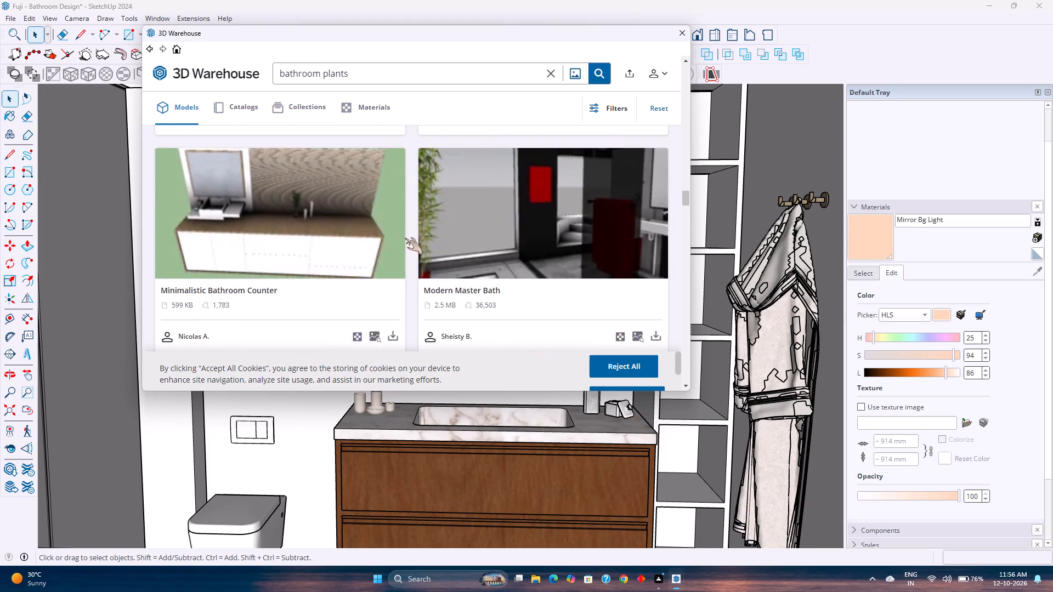
scroll(405, 238, "up", 13)
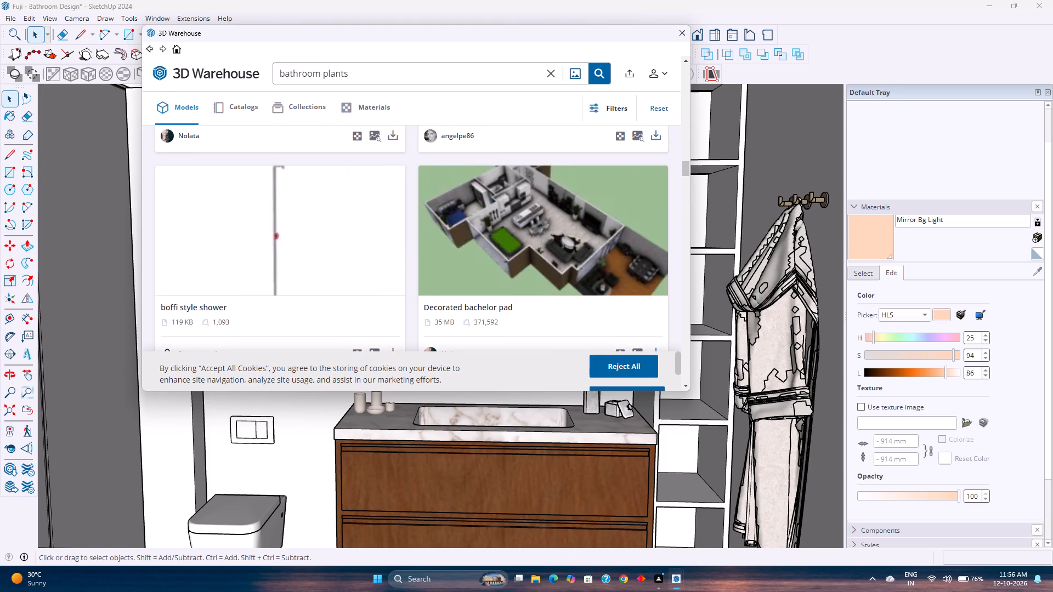
Search the models for "small bathroom plants" and look through the results for a suitable plant.
left_click(278, 69)
type("small")
key("space")
key("Return")
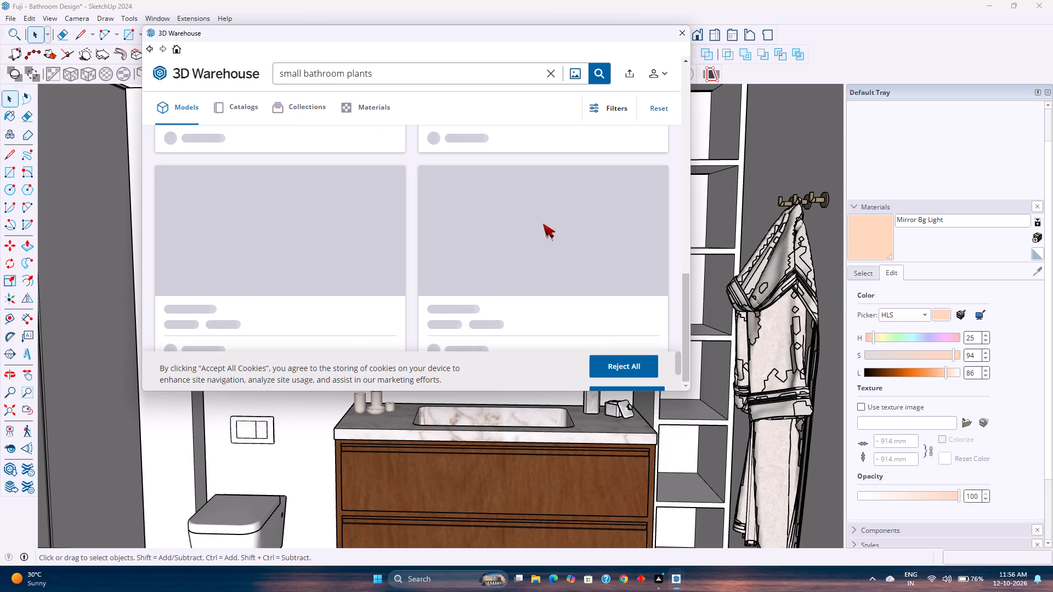
scroll(544, 224, "up", 20)
scroll(544, 224, "up", 9)
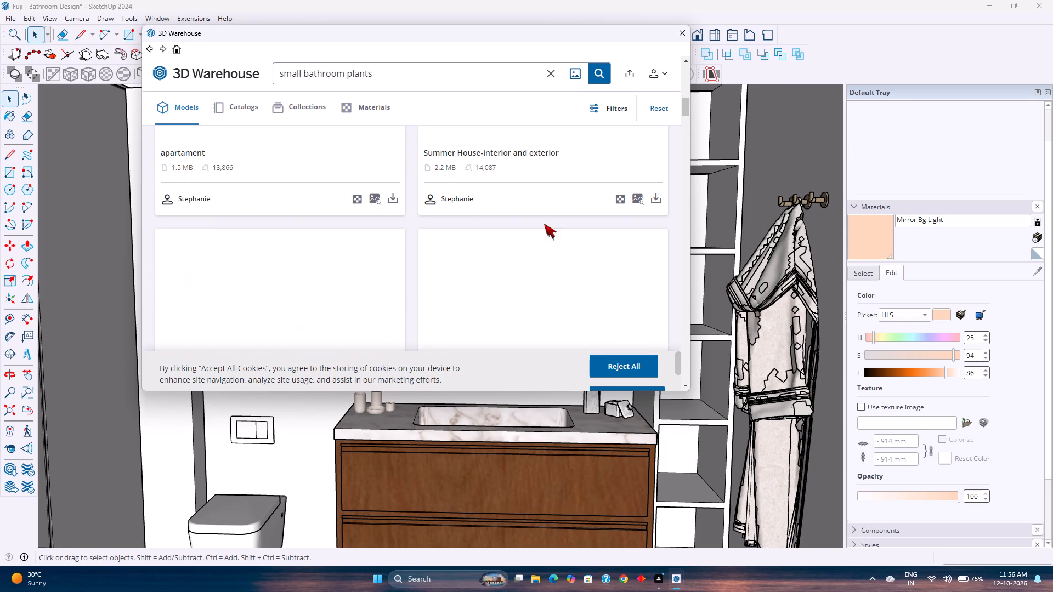
scroll(468, 580, "up", 1)
scroll(468, 266, "up", 10)
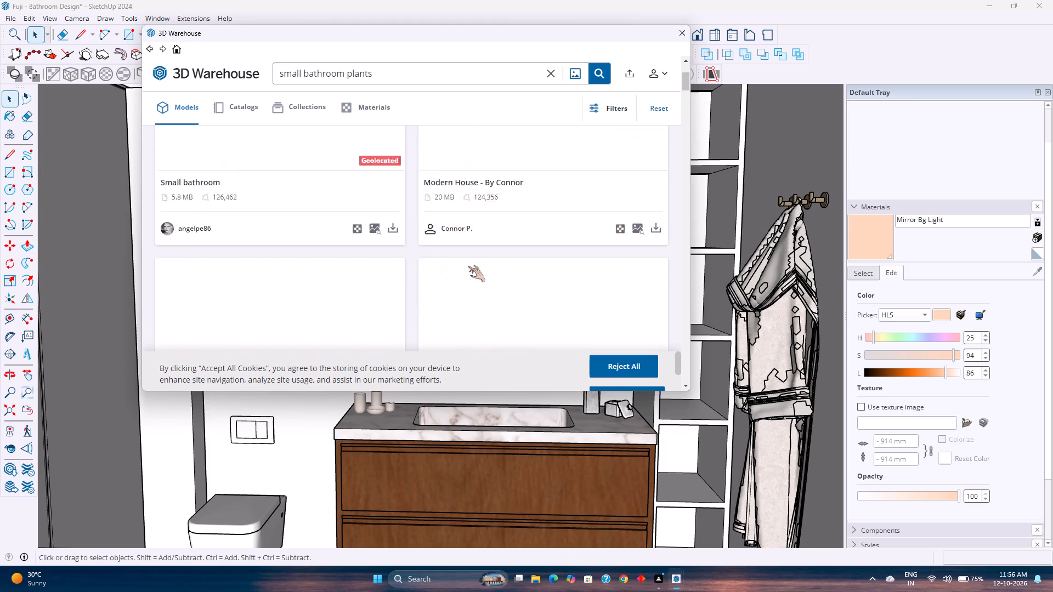
scroll(468, 266, "up", 7)
scroll(468, 266, "down", 12)
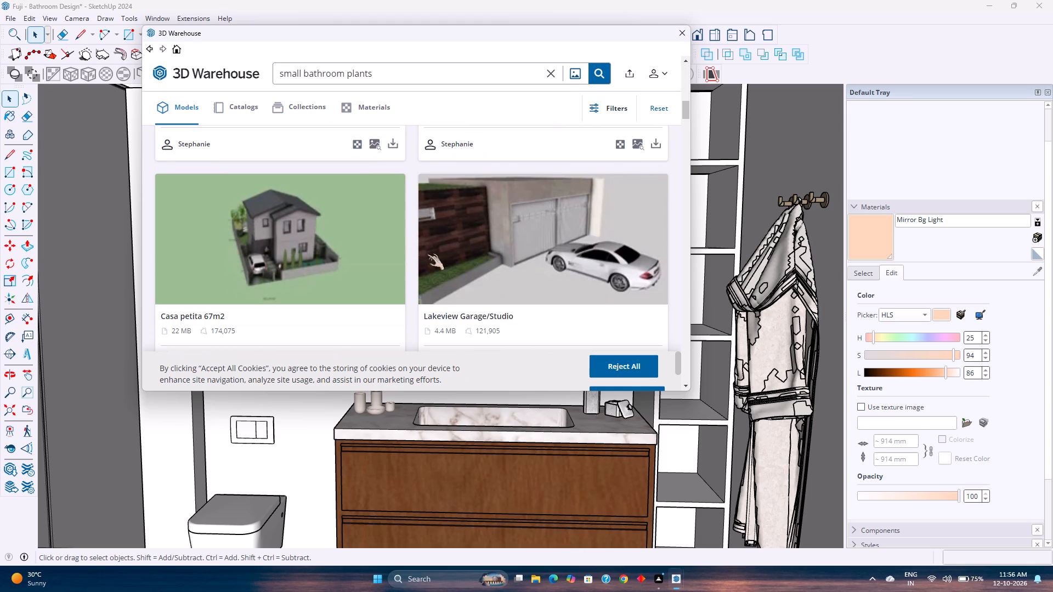
Replace the search term and search the models for "potted plants".
left_click(381, 72)
key("BackSpace")
key("BackSpace")
key("BackSpace")
key("BackSpace")
key("BackSpace")
key("BackSpace")
key("BackSpace")
key("BackSpace")
key("BackSpace")
key("BackSpace")
key("BackSpace")
key("BackSpace")
key("BackSpace")
key("BackSpace")
key("BackSpace")
key("BackSpace")
key("BackSpace")
key("BackSpace")
key("BackSpace")
key("BackSpace")
type("potted plants")
key("Return")
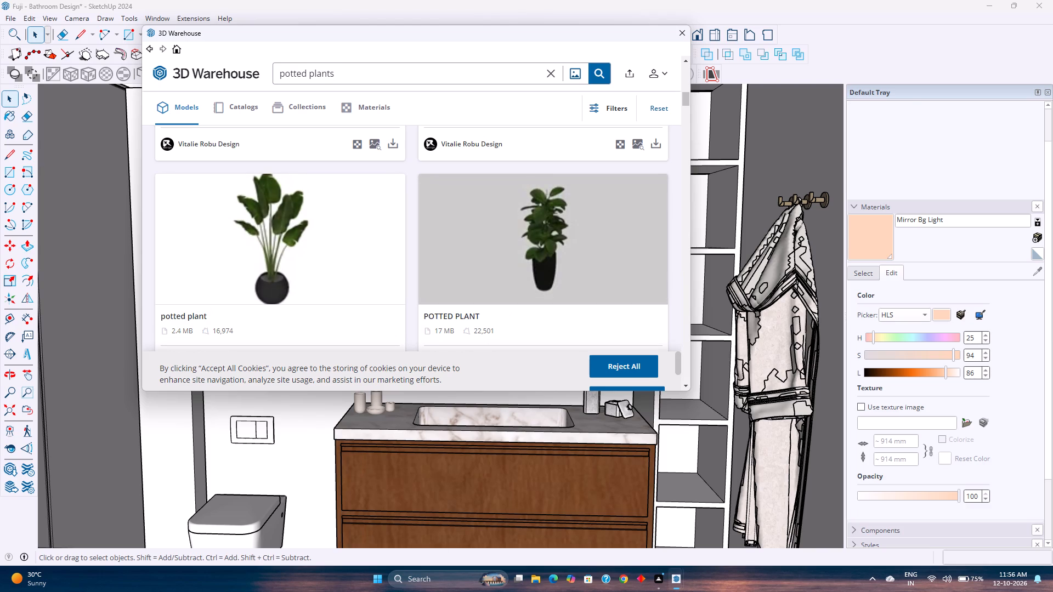
Look through the "potted plants" results and load the POT PLANTS pampas-grass vase directly into the model.
scroll(473, 219, "down", 4)
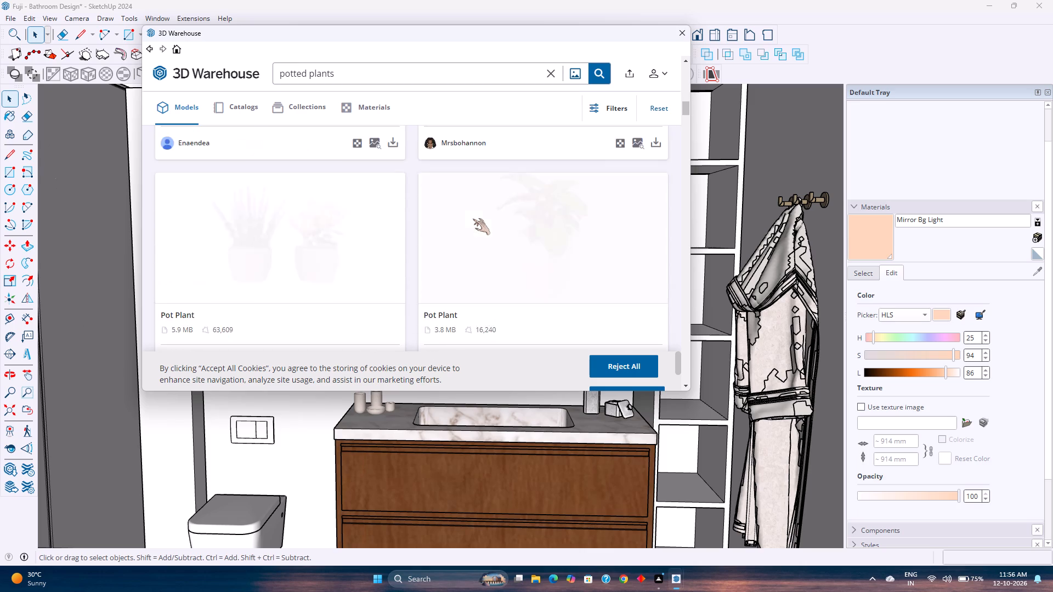
scroll(473, 219, "down", 12)
scroll(473, 219, "up", 3)
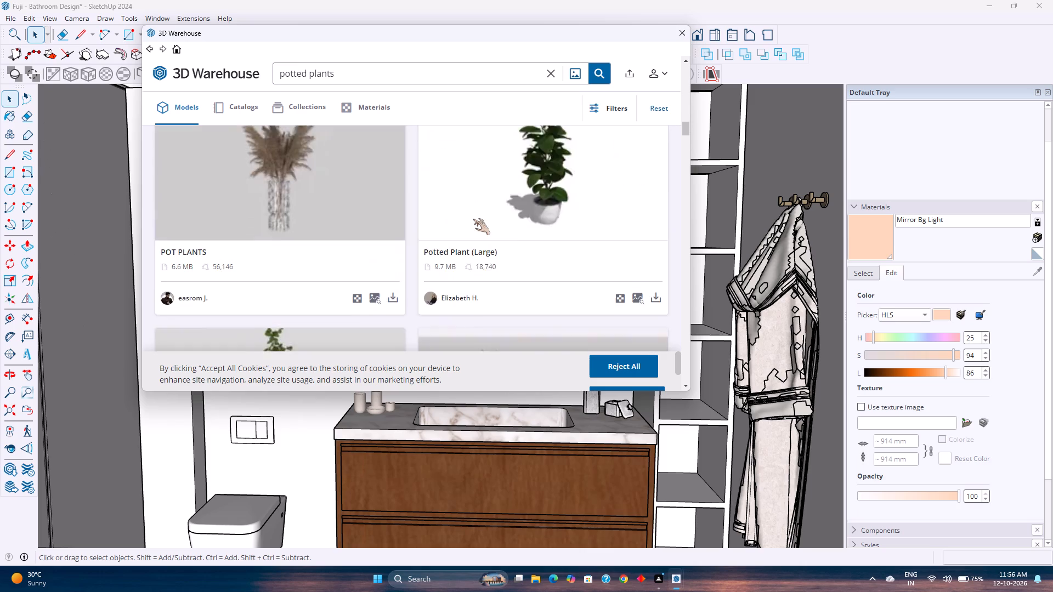
scroll(473, 219, "down", 2)
scroll(473, 219, "up", 3)
scroll(397, 256, "down", 1)
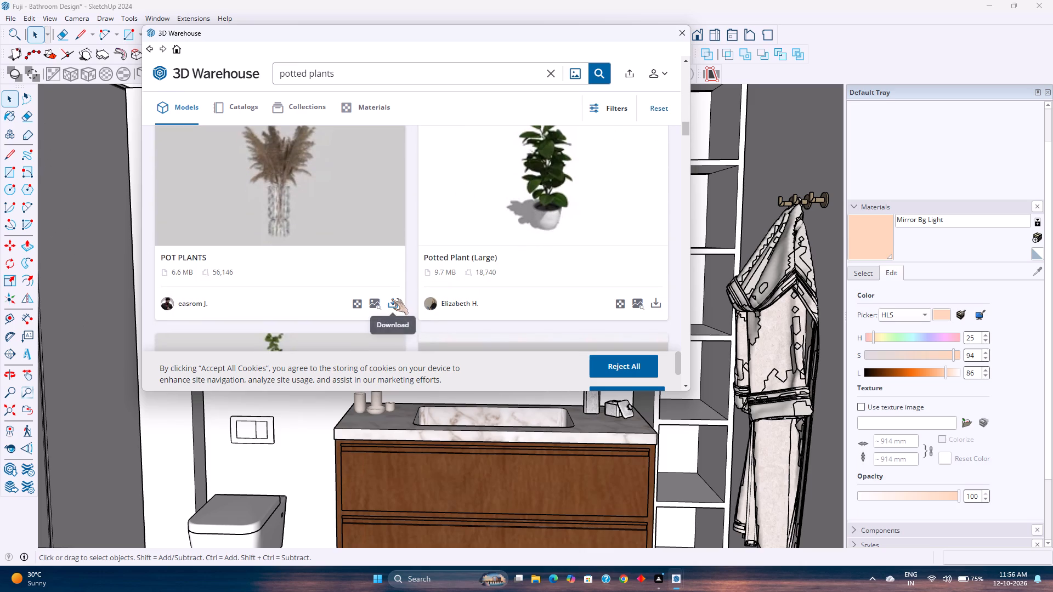
left_click(391, 299)
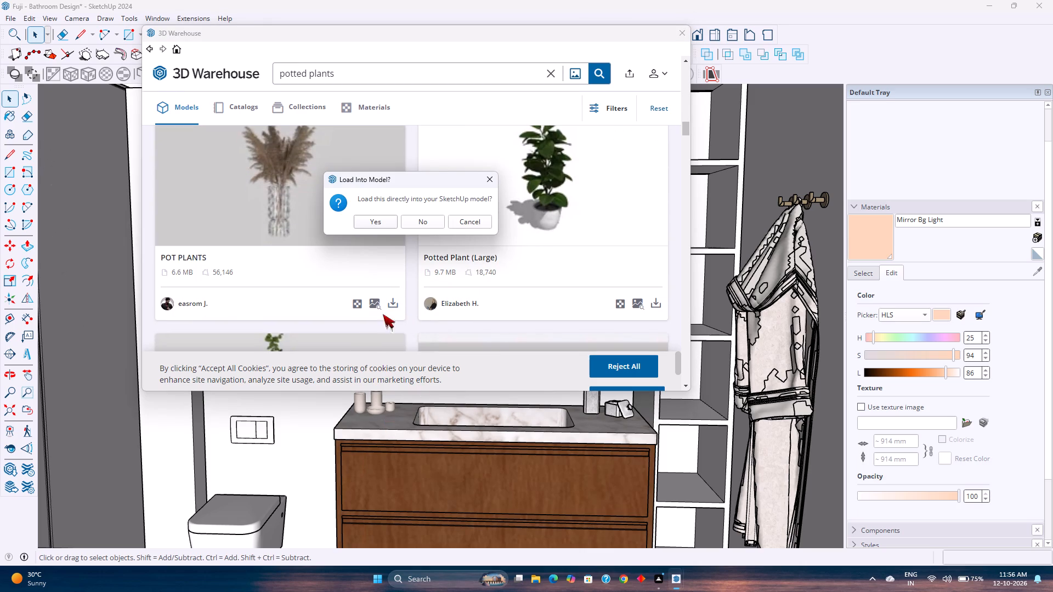
left_click(387, 223)
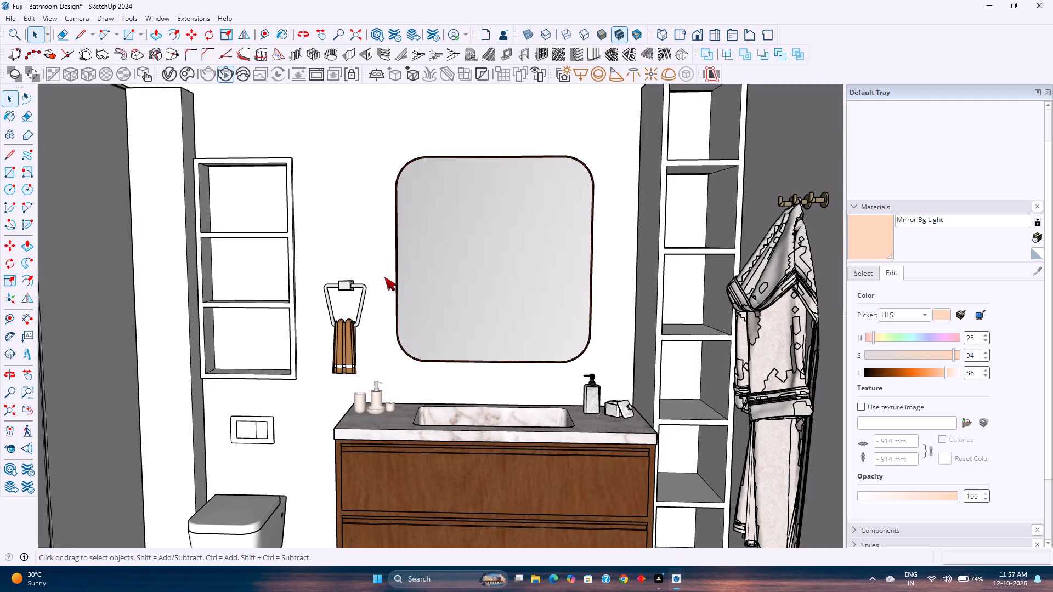
Place the loaded pampas-grass vase on the open ground outside the bathroom, on the shower side.
scroll(439, 344, "down", 5)
scroll(701, 167, "down", 2)
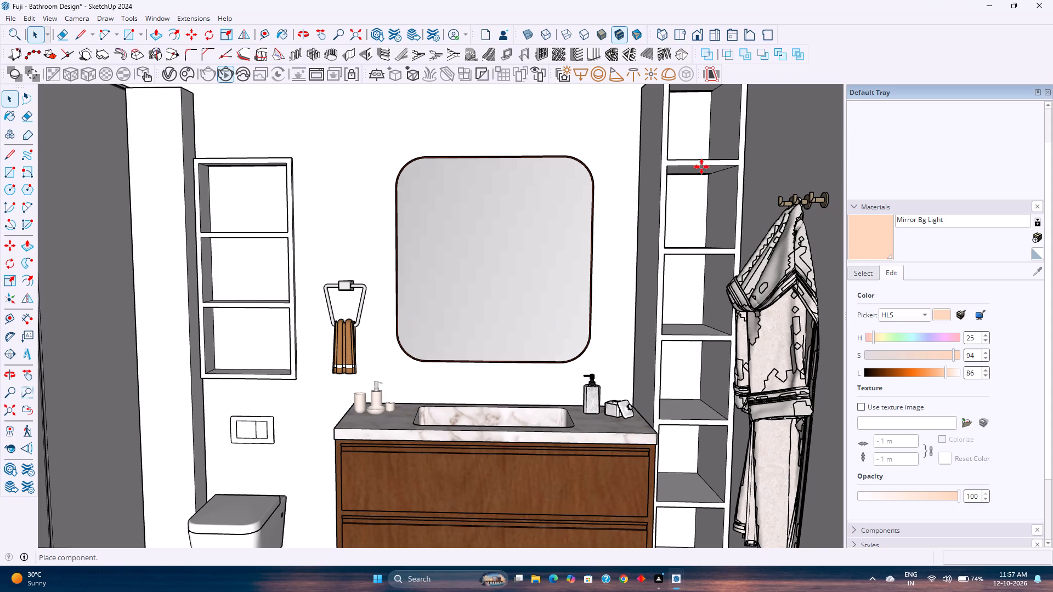
middle_click_drag(724, 146, 727, 257)
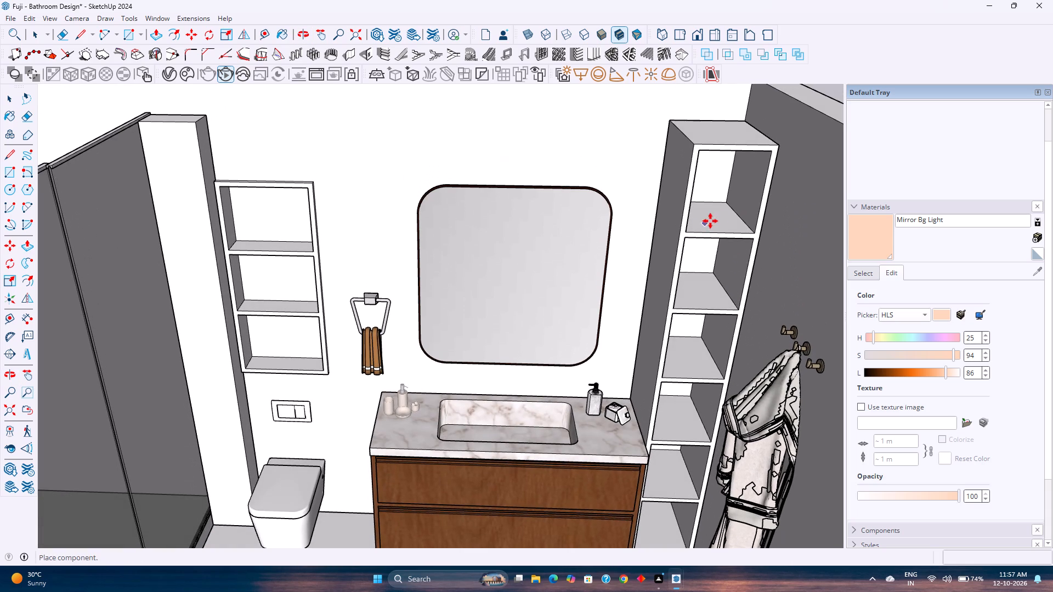
scroll(716, 231, "down", 14)
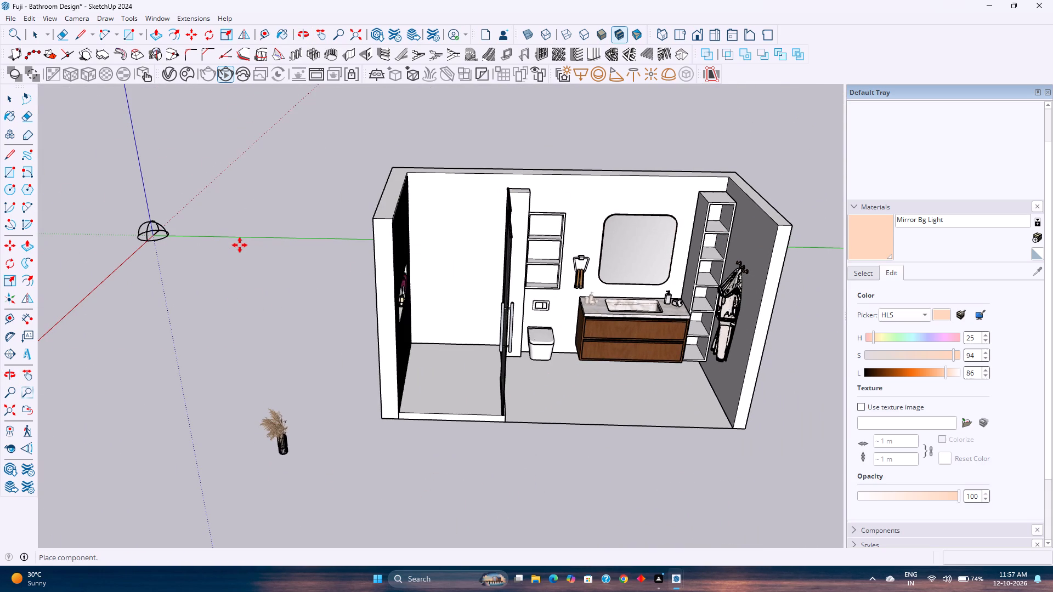
left_click(240, 245)
Scale the pampas-grass vase down uniformly to a factor of about 0.30.
scroll(269, 466, "up", 10)
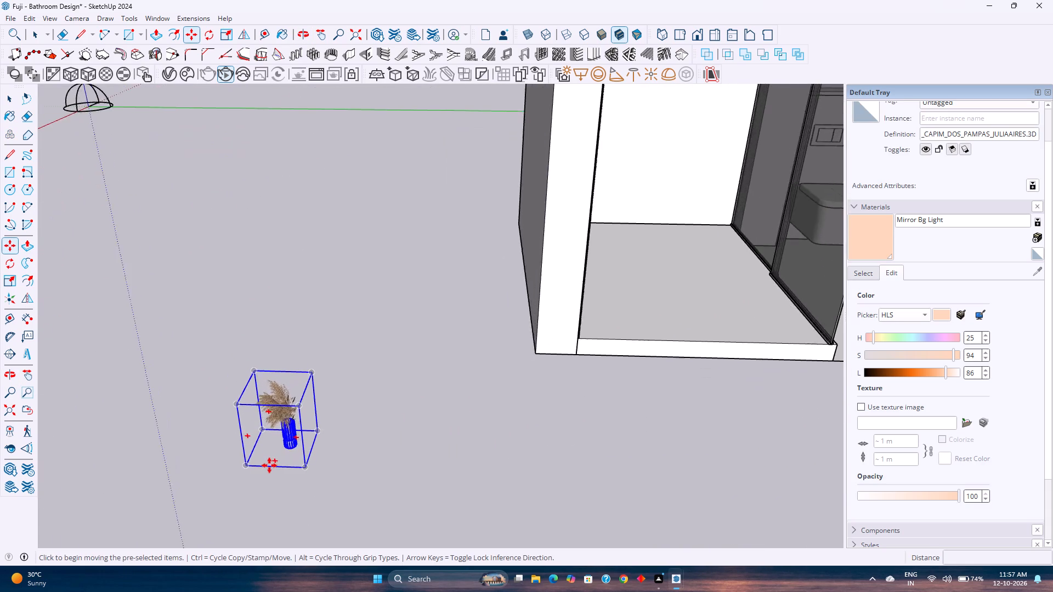
middle_click_drag(269, 465, 259, 360)
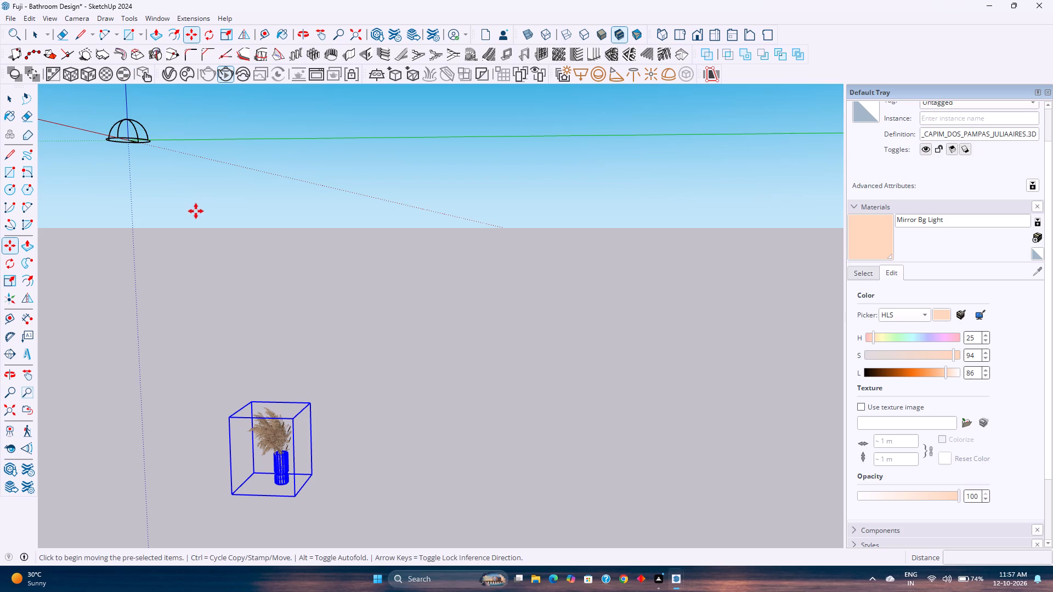
key("s")
left_click(228, 420)
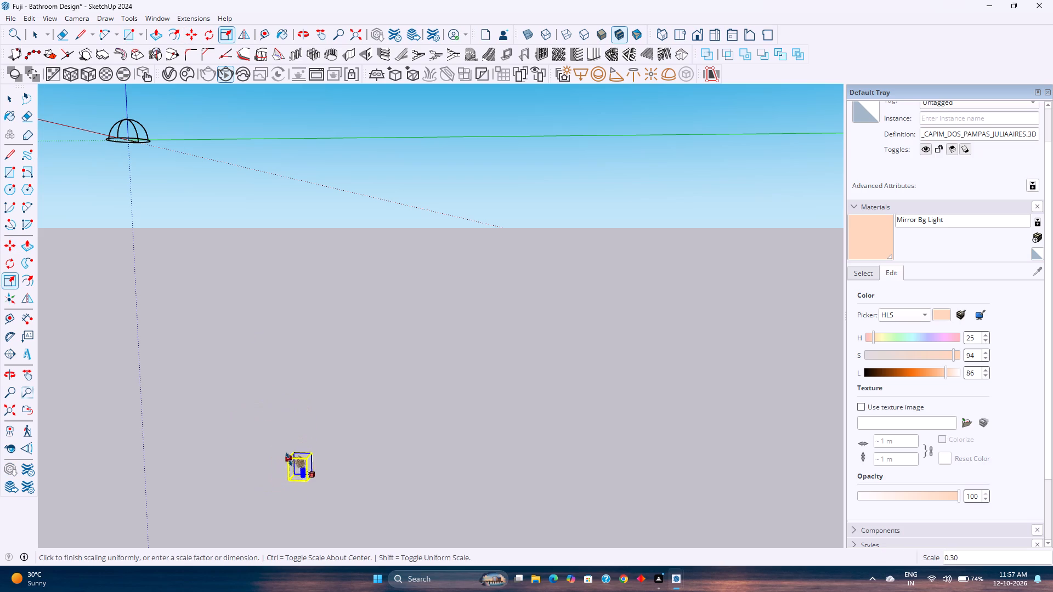
left_click(288, 457)
Move the scaled pampas-grass vase by its lower corner onto the top shelf of the wall unit above the toilet.
scroll(618, 397, "down", 4)
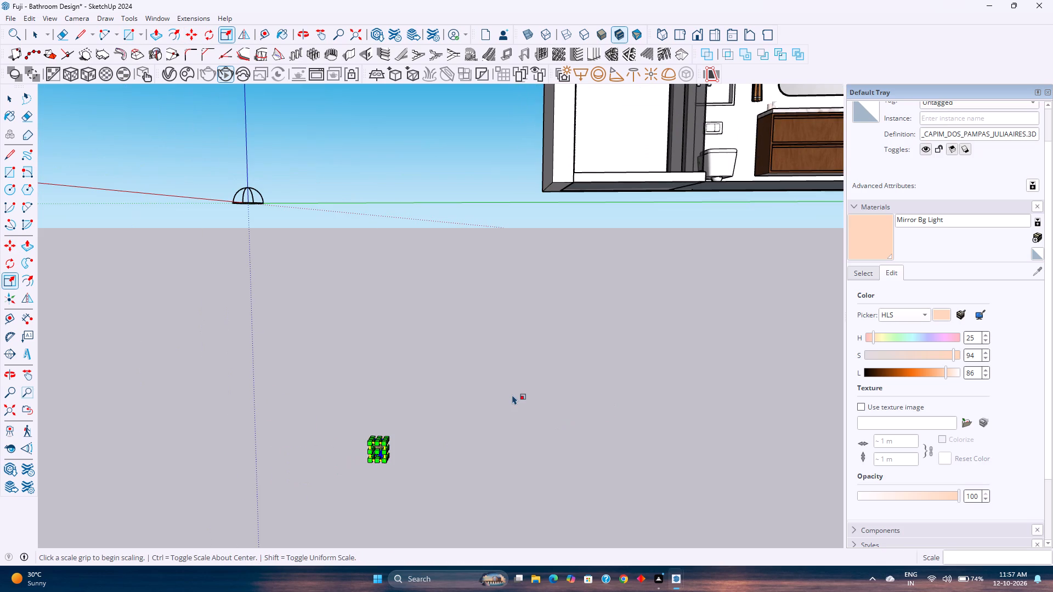
key("m")
scroll(382, 464, "up", 7)
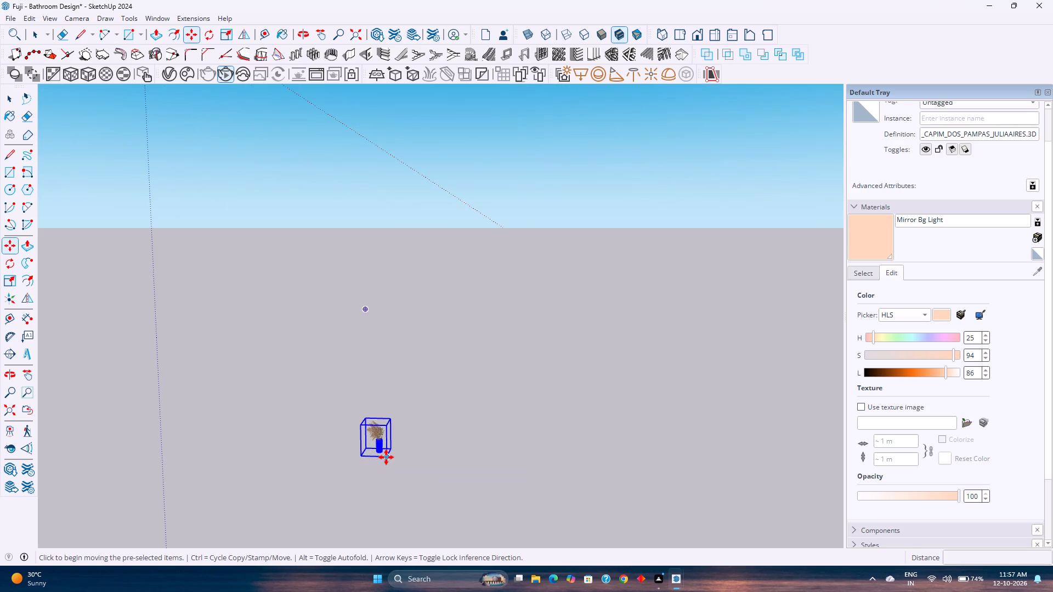
left_click(386, 457)
scroll(428, 433, "down", 16)
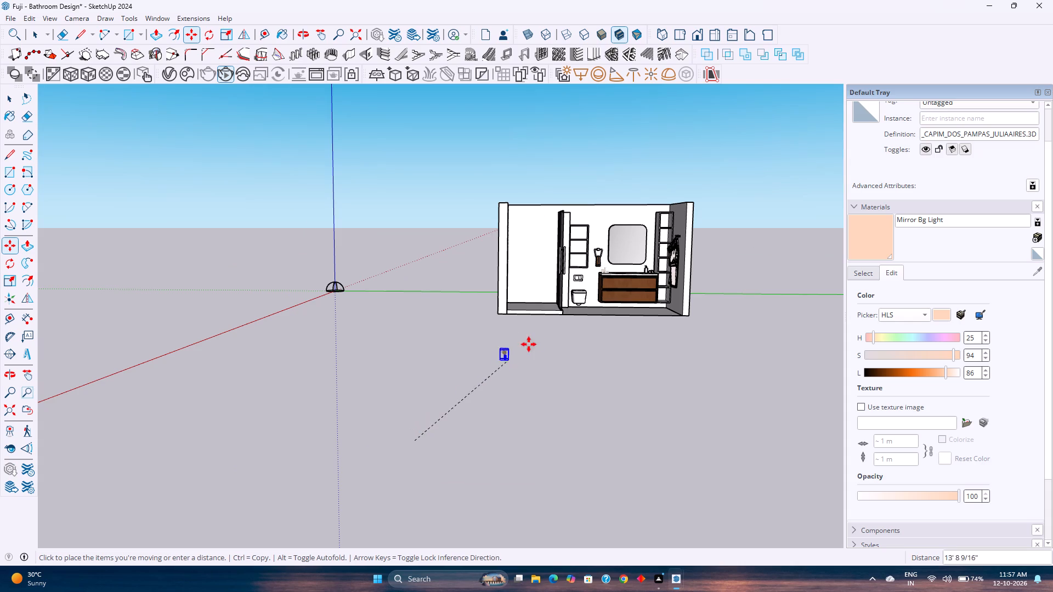
scroll(665, 242, "up", 19)
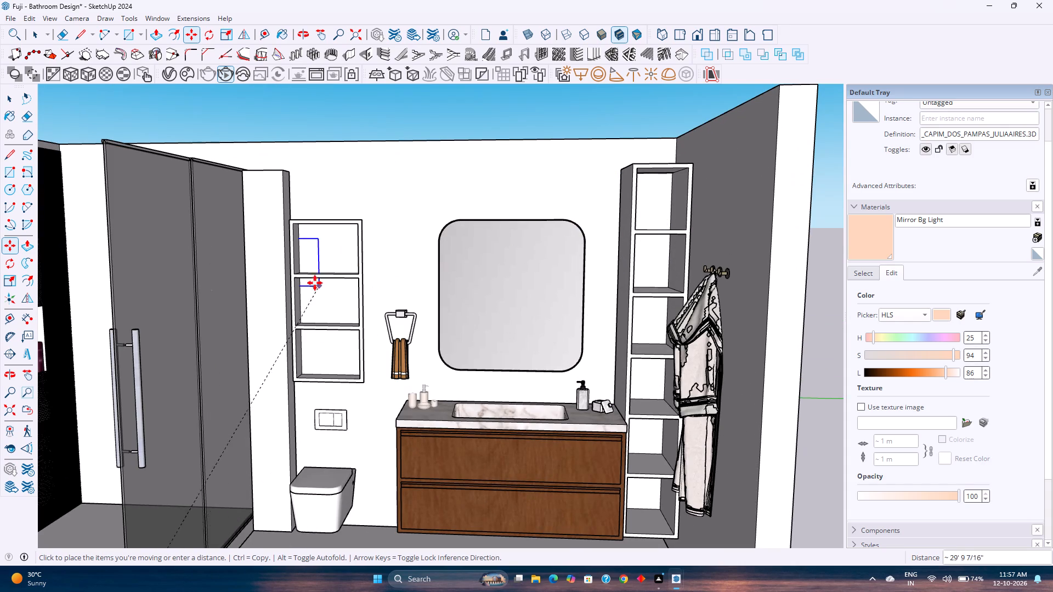
scroll(310, 279, "up", 11)
middle_click_drag(319, 272, 333, 422)
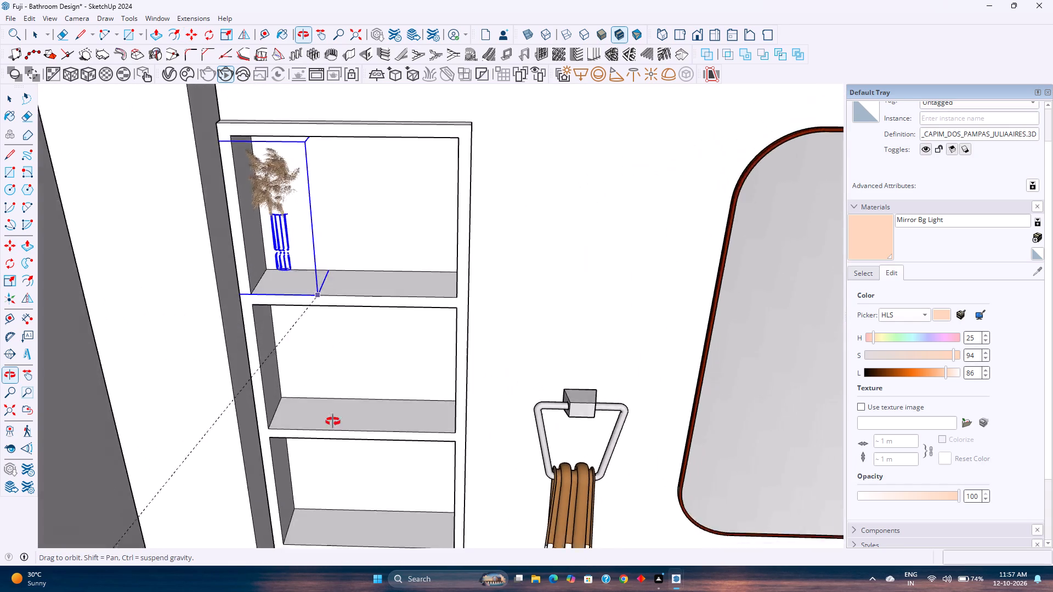
middle_click_drag(333, 422, 334, 460)
left_click(357, 320)
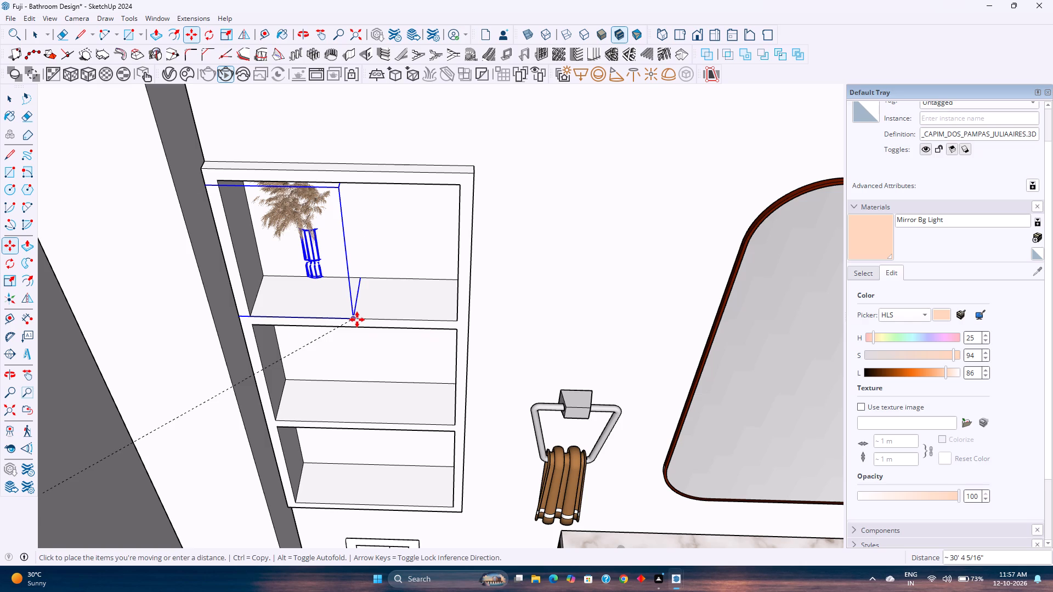
Move the vase about 3 1/4" forward on the top shelf so it stands clear of the back wall.
left_click(367, 240)
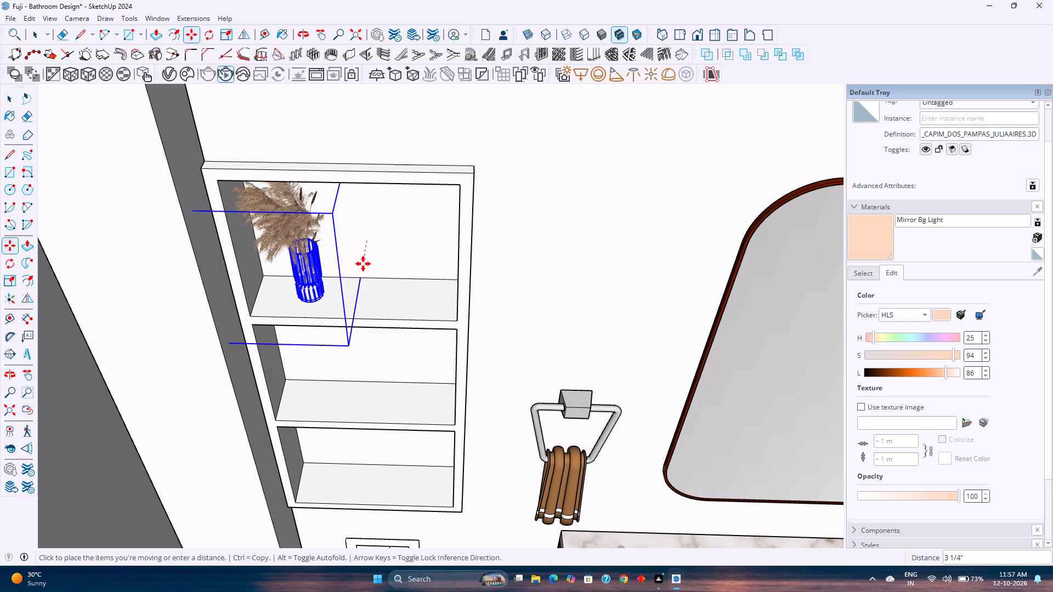
left_click(363, 266)
middle_click_drag(351, 333, 386, 240)
middle_click_drag(381, 314, 381, 314)
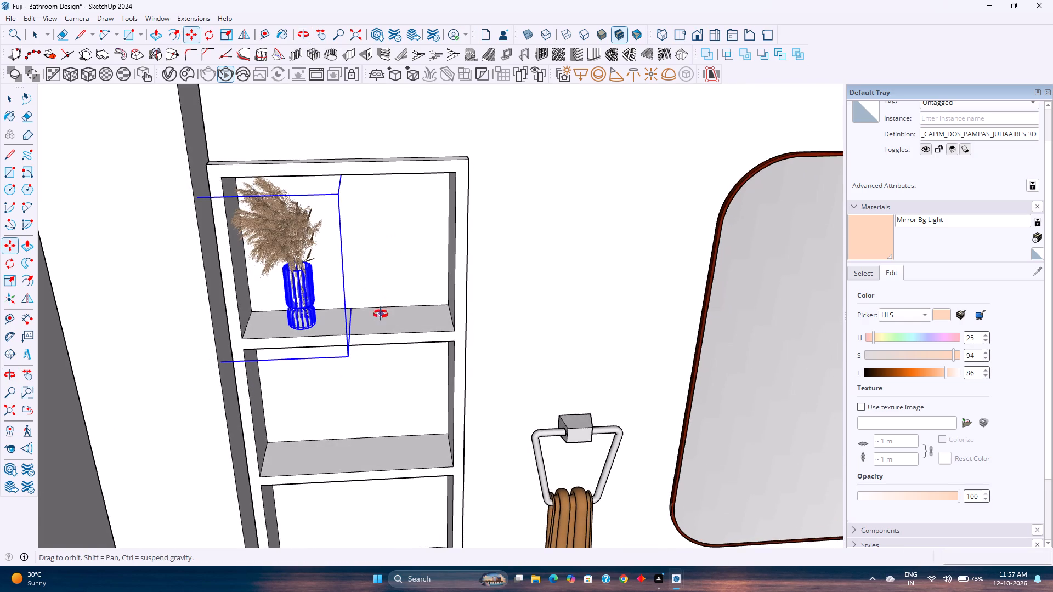
middle_click_drag(381, 314, 350, 226)
key("space")
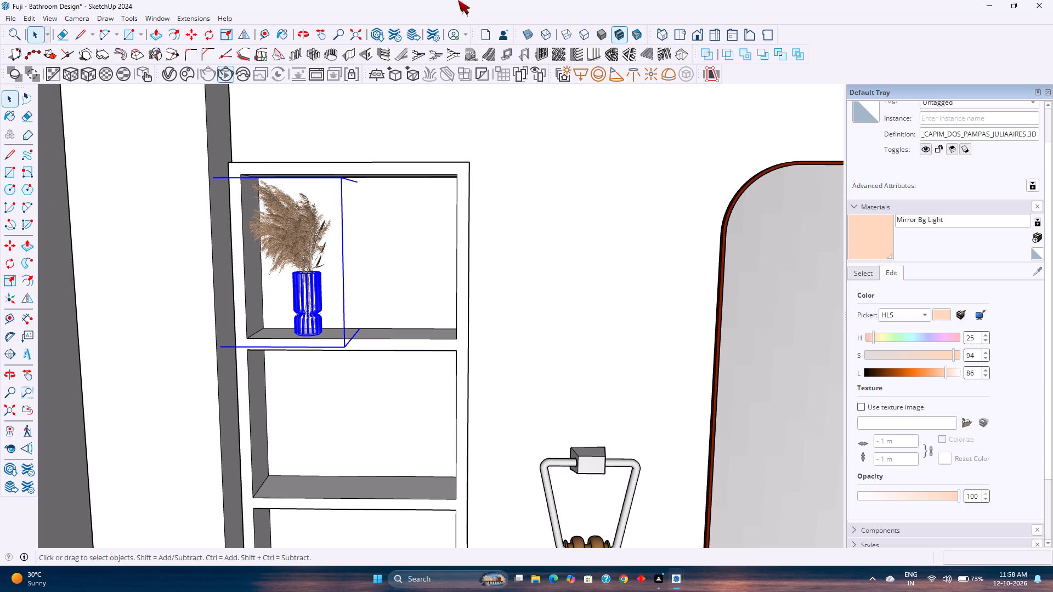
Reopen 3D Warehouse and load the 3.7 MB Pot Plant with the grey vase from the "potted plants" results into the model.
left_click(149, 16)
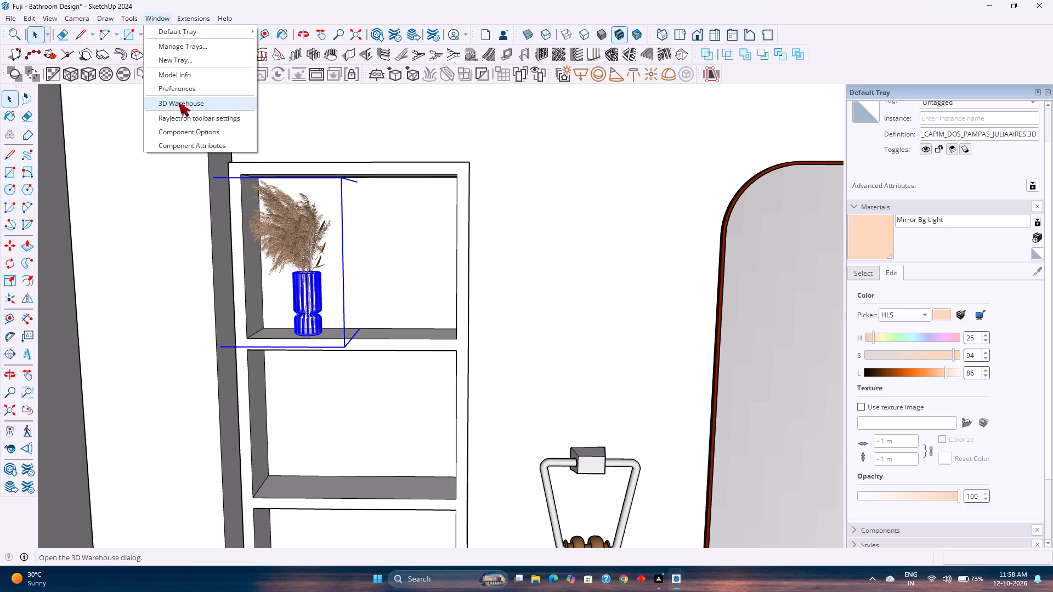
left_click(178, 103)
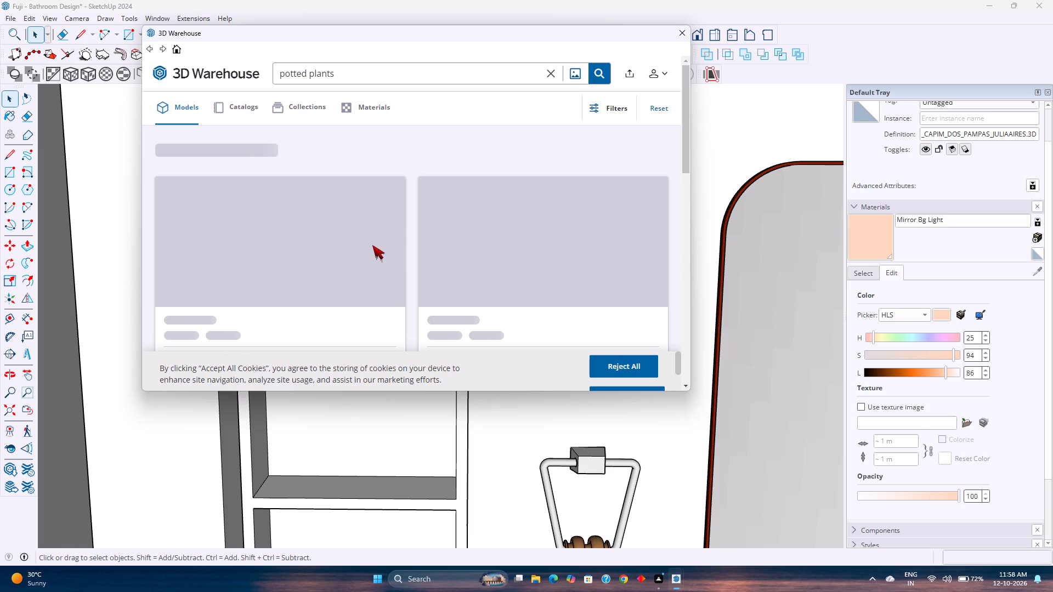
scroll(445, 298, "down", 3)
scroll(445, 298, "up", 2)
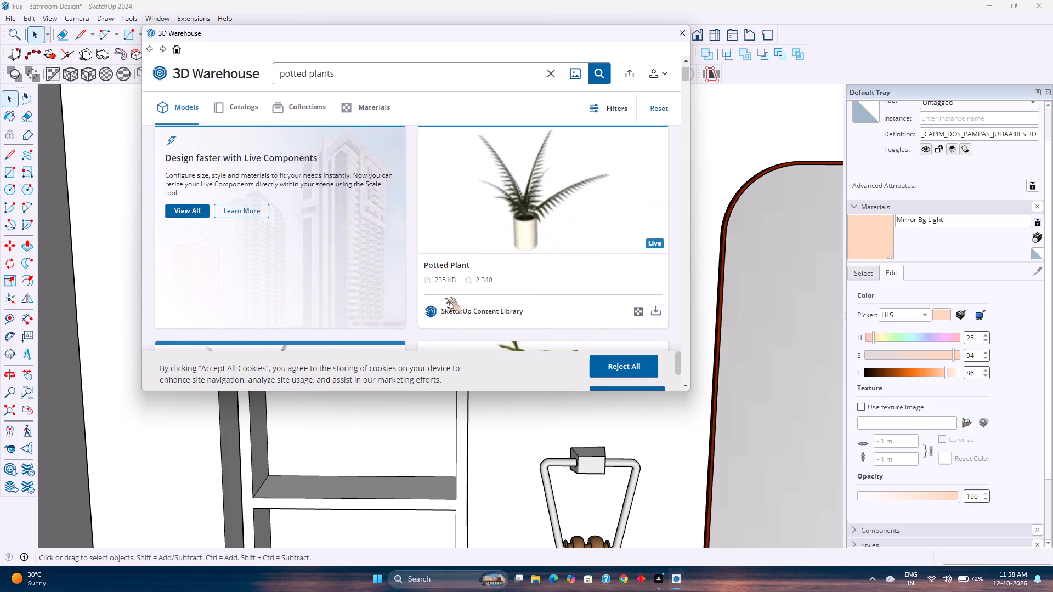
scroll(445, 298, "down", 6)
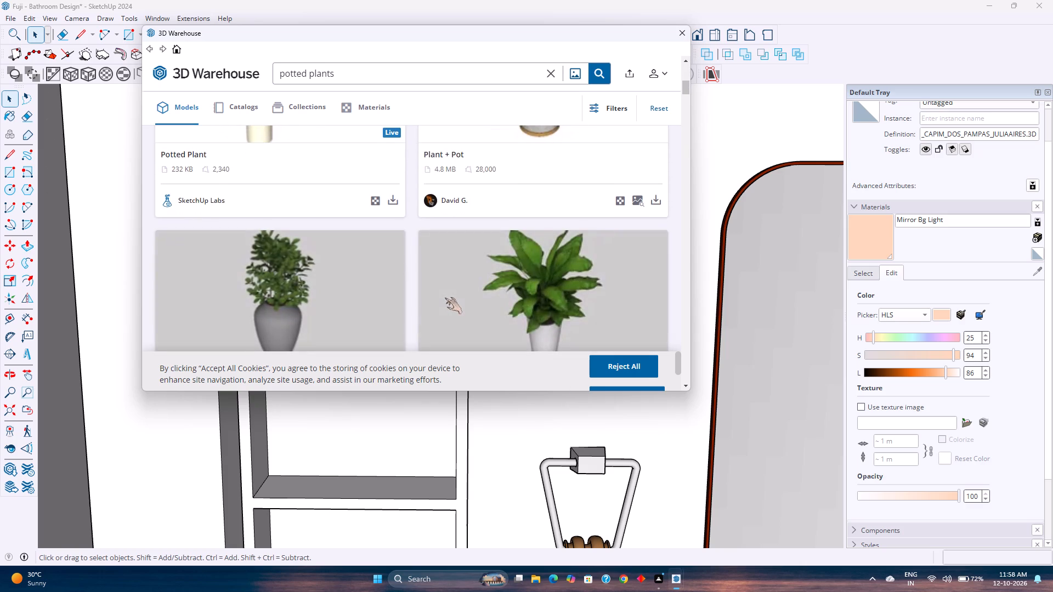
scroll(445, 298, "down", 3)
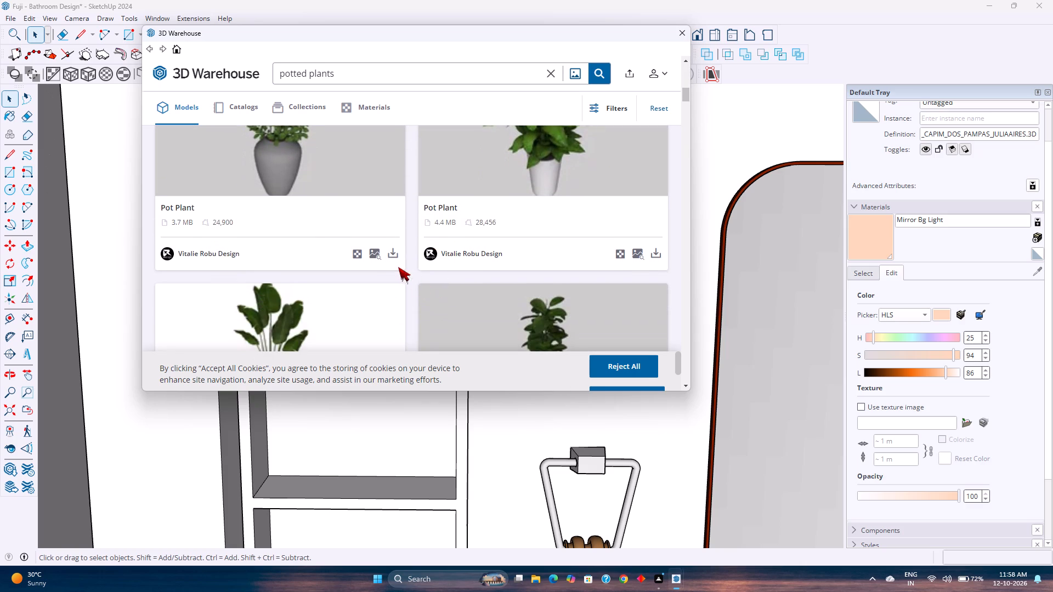
left_click(387, 254)
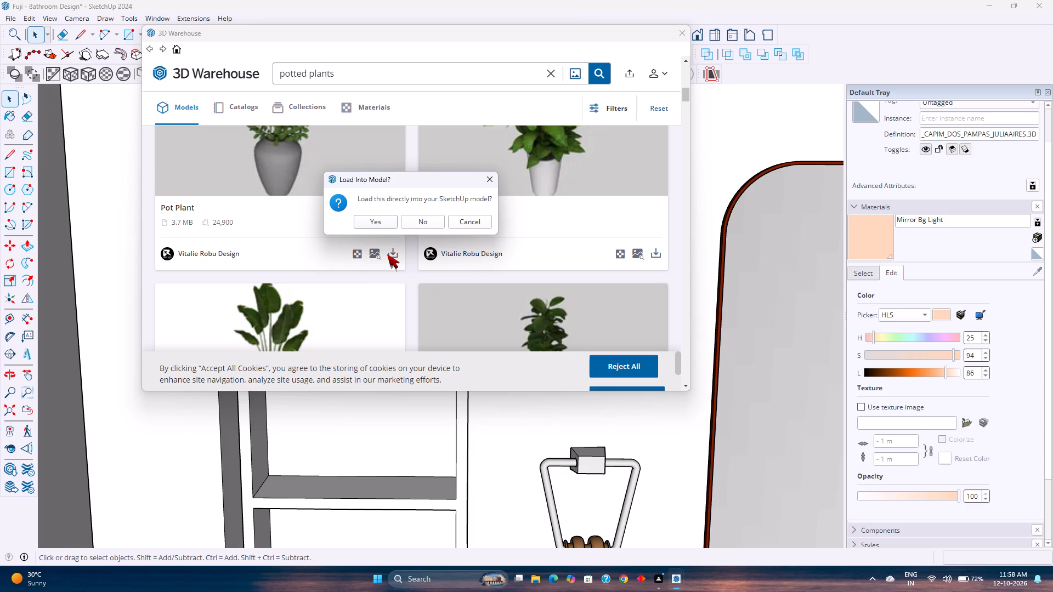
left_click(375, 222)
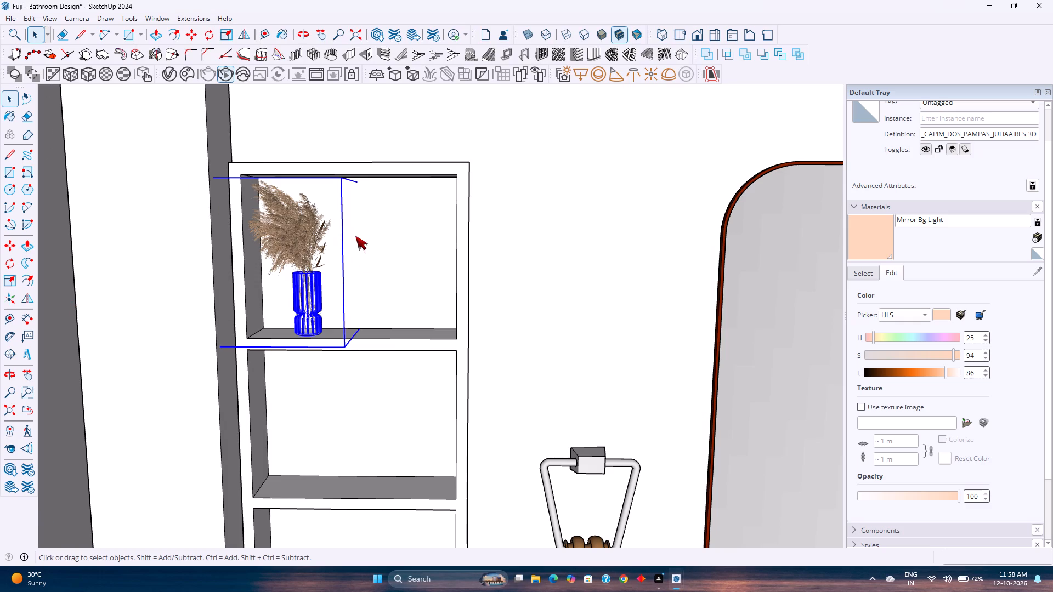
scroll(387, 303, "down", 1)
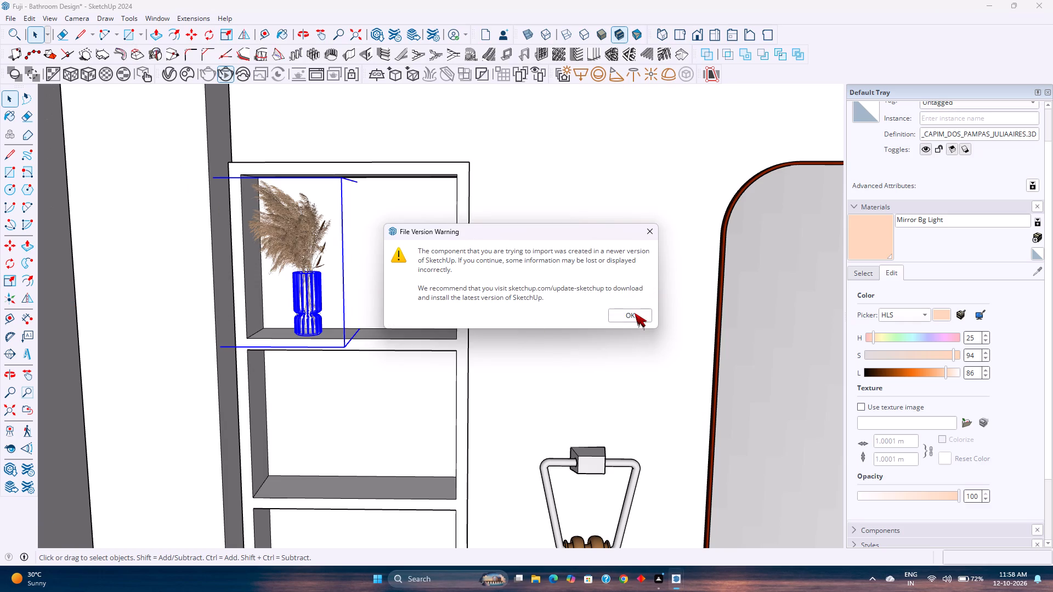
left_click(636, 314)
Place the grey-vase Pot Plant on the open ground outside the bathroom, beyond the robe-hook wall.
scroll(590, 326, "down", 1)
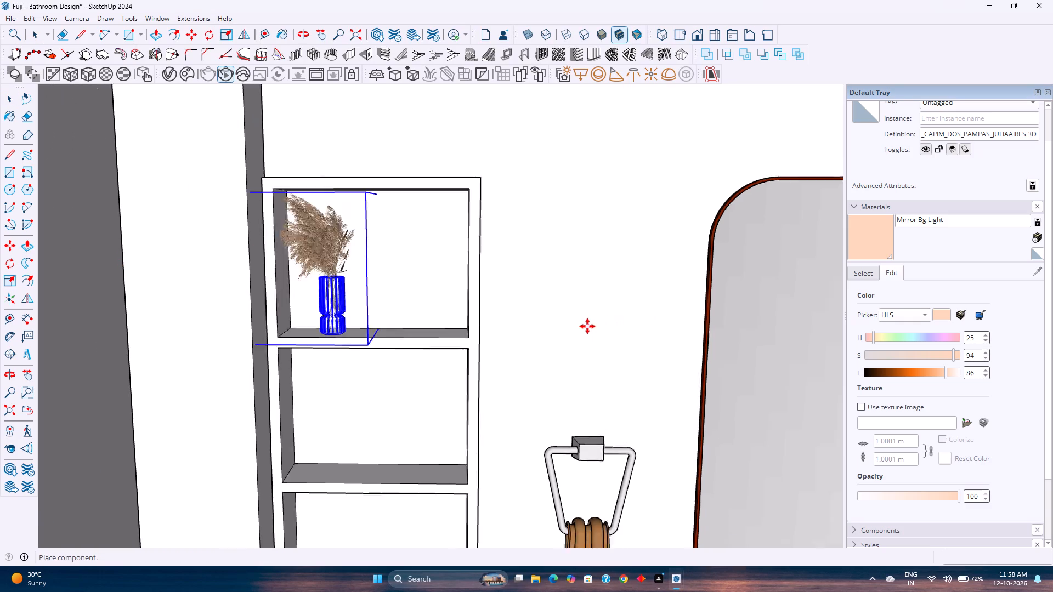
scroll(587, 326, "down", 2)
scroll(523, 287, "down", 5)
scroll(523, 287, "up", 1)
scroll(523, 287, "down", 4)
scroll(551, 326, "down", 3)
middle_click_drag(622, 346, 587, 337)
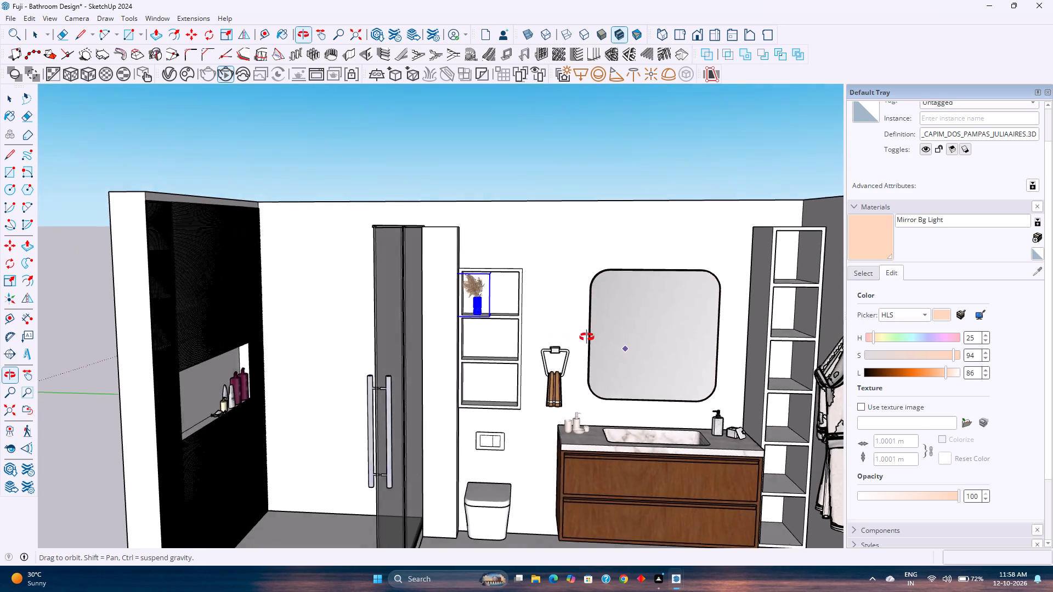
middle_click_drag(587, 337, 562, 327)
middle_click_drag(610, 340, 478, 292, "shift")
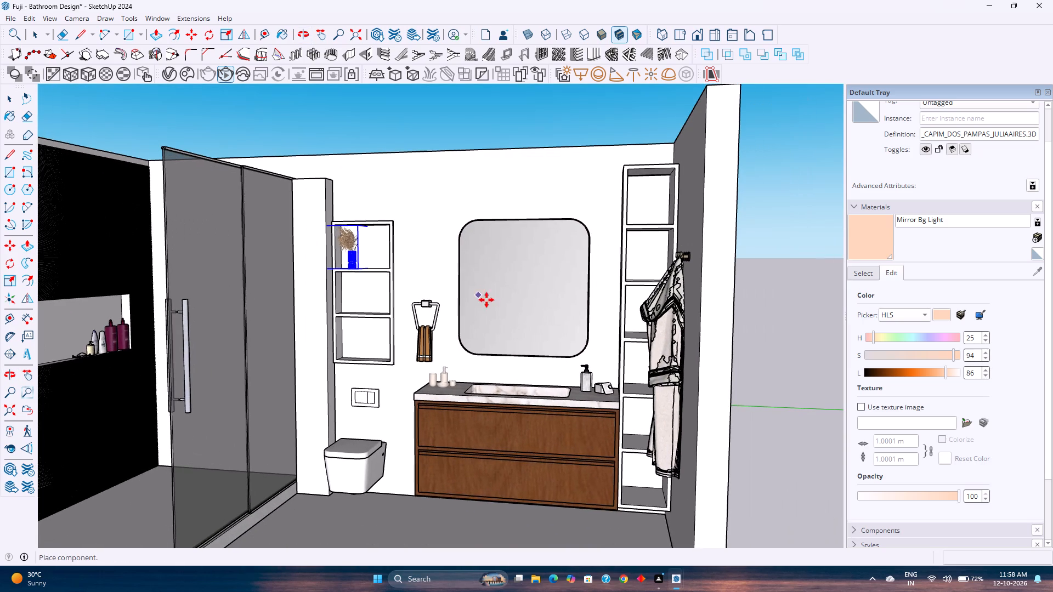
scroll(621, 251, "down", 4)
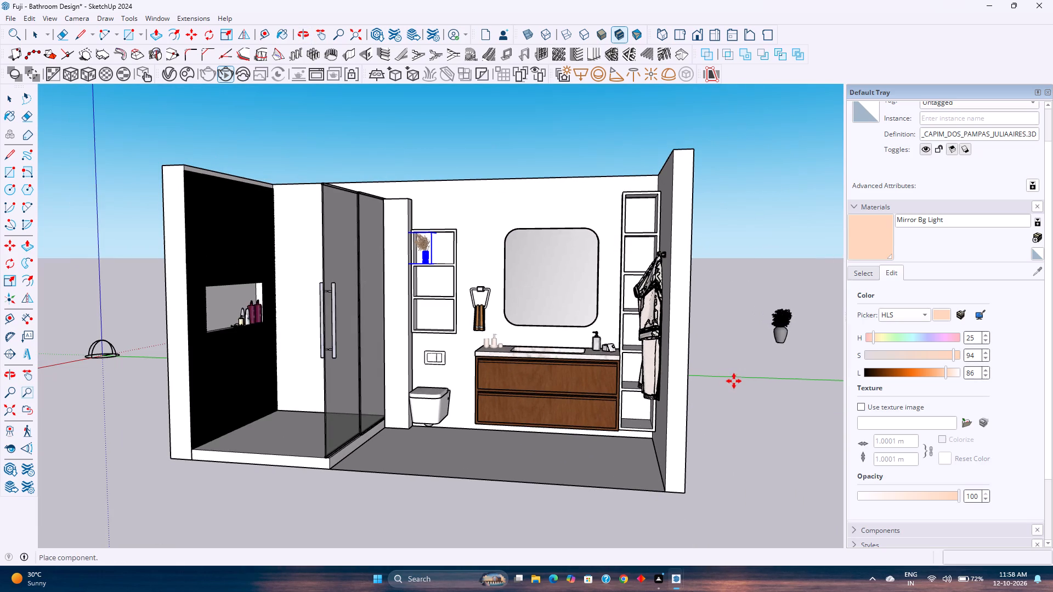
left_click(734, 379)
Scale the grey-vase Pot Plant down uniformly from its upper corner so it suits a shelf compartment.
scroll(776, 336, "up", 6)
middle_click_drag(777, 336, 697, 351)
middle_click(697, 351)
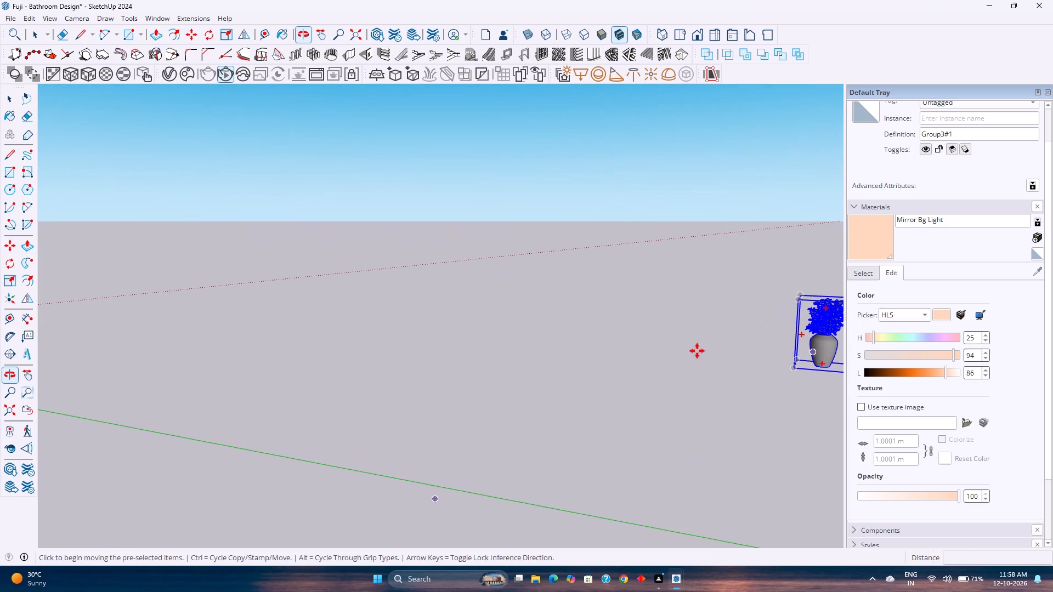
key("s")
scroll(690, 349, "down", 8)
scroll(803, 307, "up", 3)
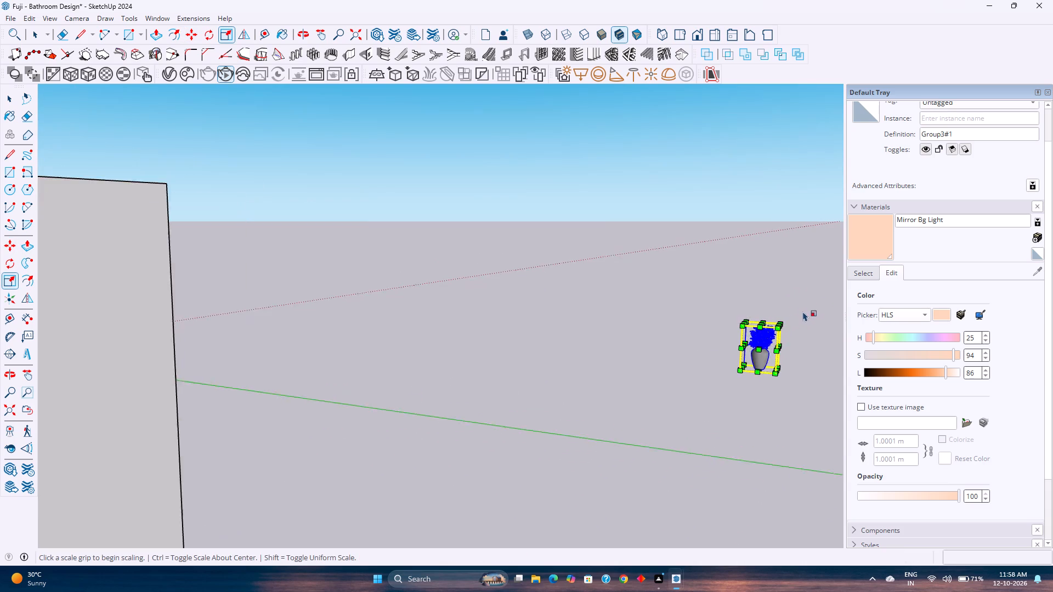
scroll(803, 311, "up", 11)
left_click(775, 318)
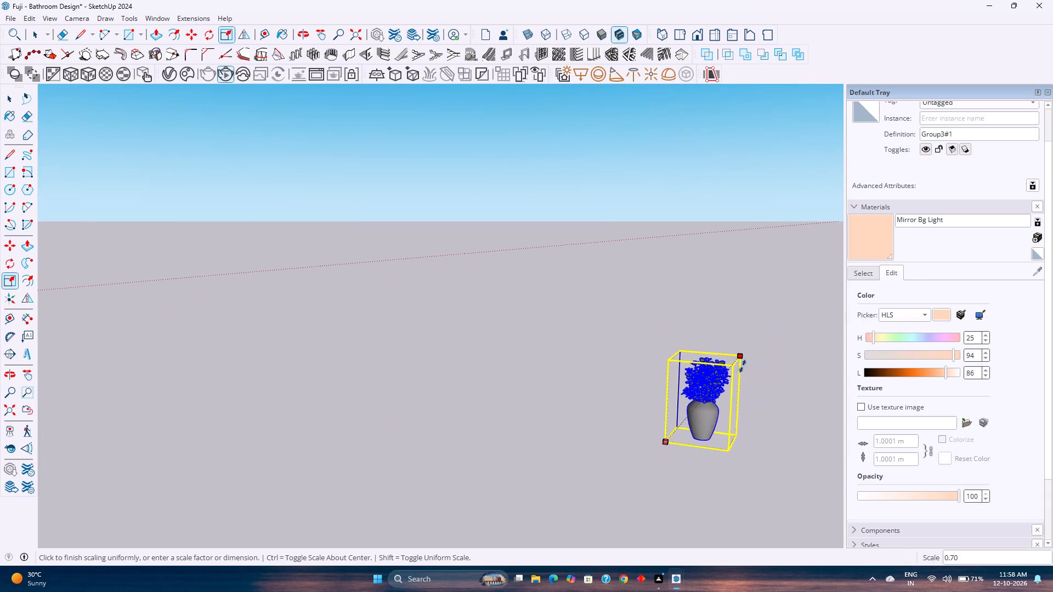
left_click(709, 413)
scroll(682, 439, "up", 6)
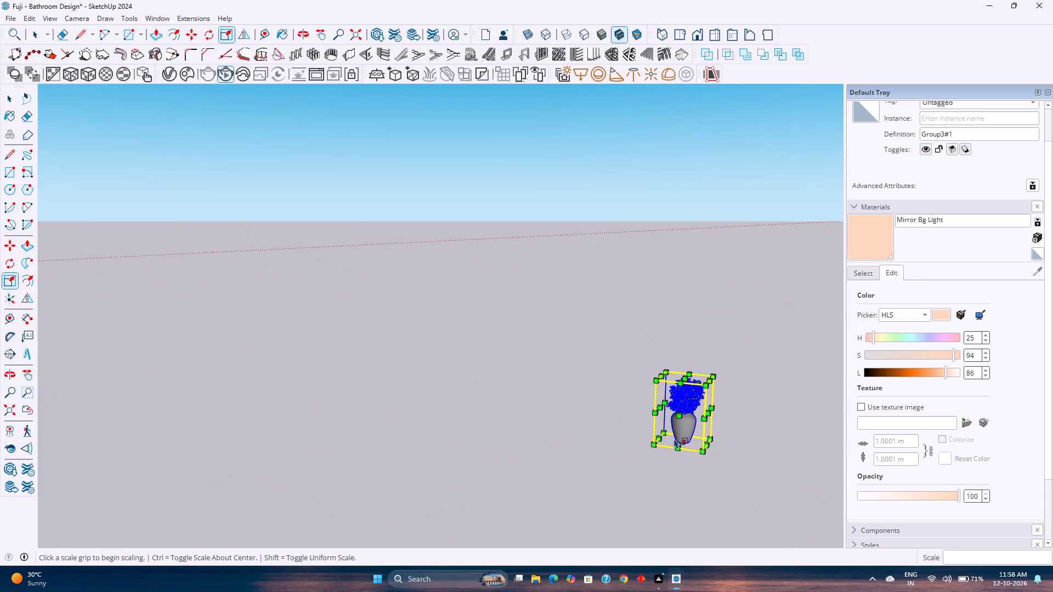
Move the scaled Pot Plant by its base onto the top shelf of the tall open unit beside the mirror.
key("m")
scroll(673, 439, "up", 11)
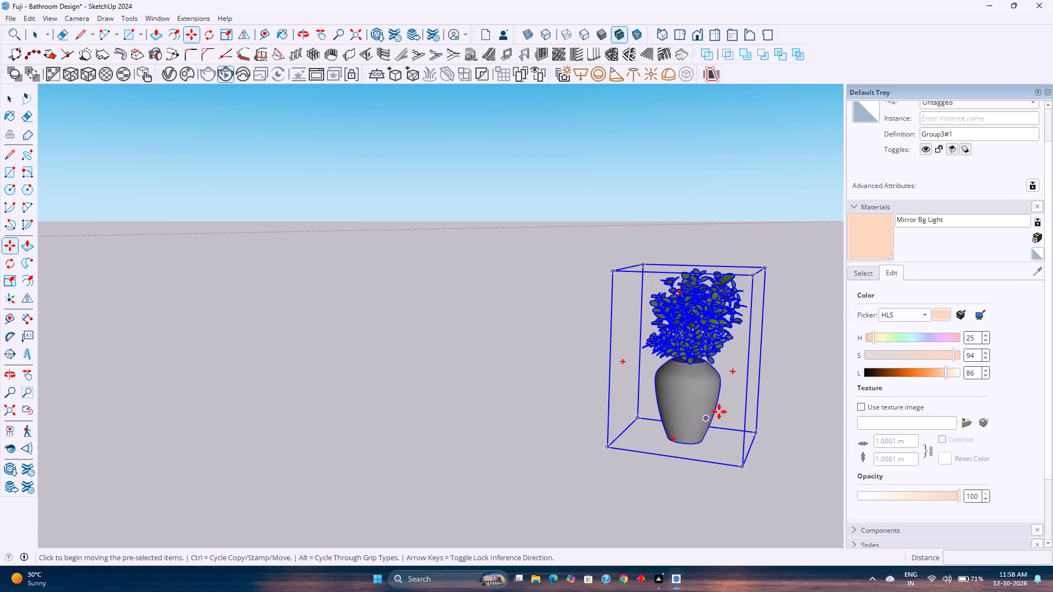
left_click(733, 372)
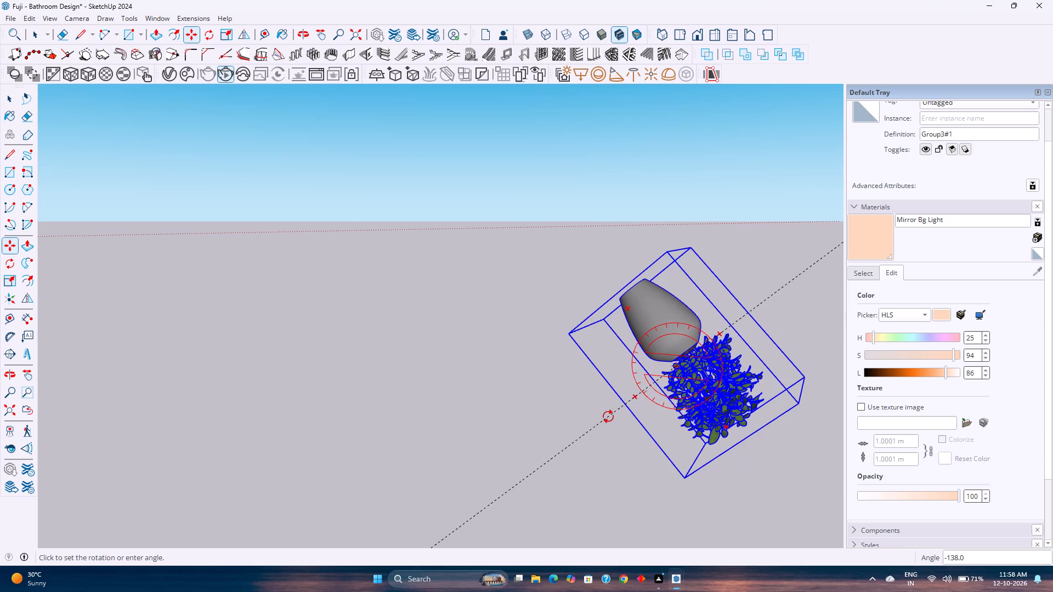
key("Escape")
left_click(724, 446)
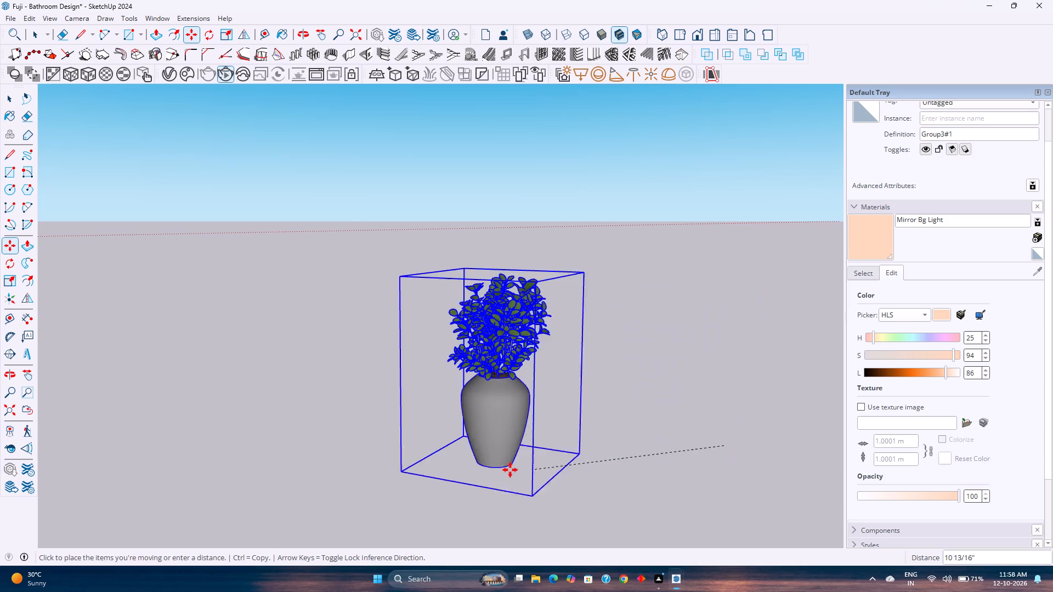
scroll(509, 470, "down", 20)
scroll(509, 470, "down", 12)
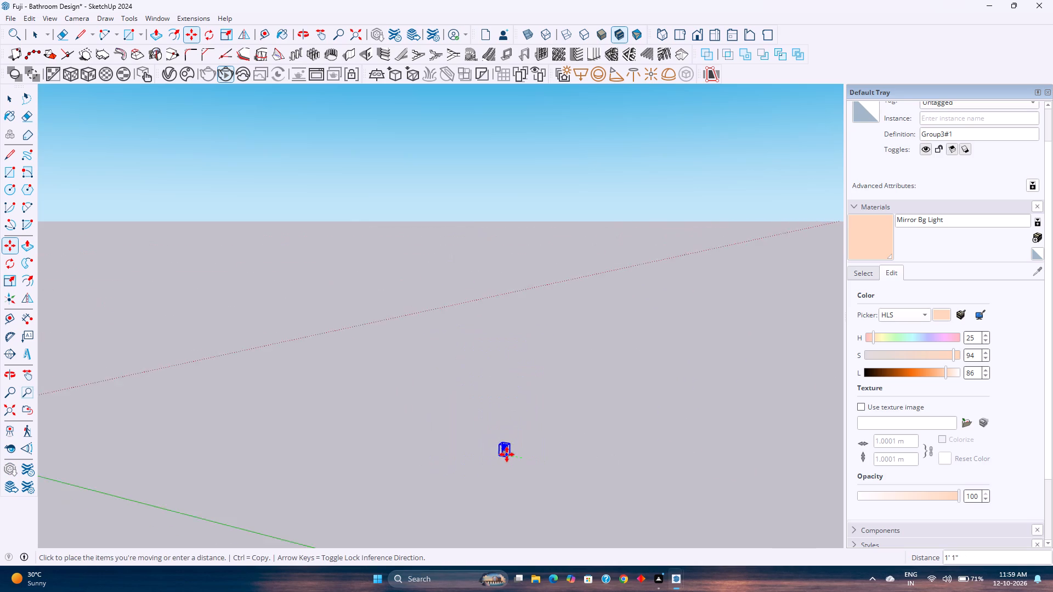
scroll(507, 454, "down", 10)
scroll(216, 467, "up", 1)
middle_click_drag(216, 467, 429, 455)
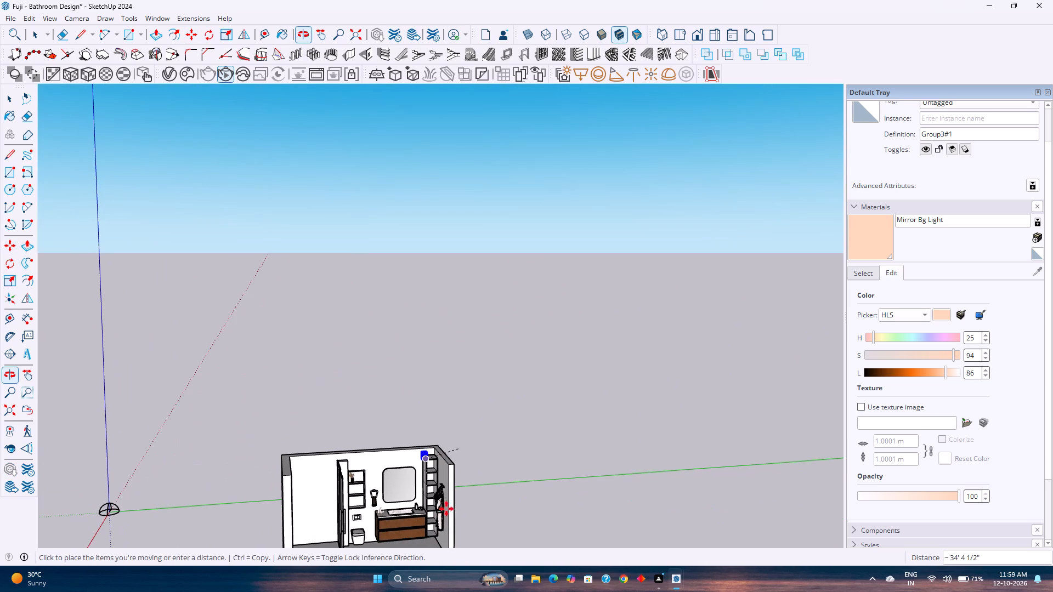
scroll(445, 508, "up", 20)
scroll(445, 508, "up", 1)
scroll(430, 470, "down", 1)
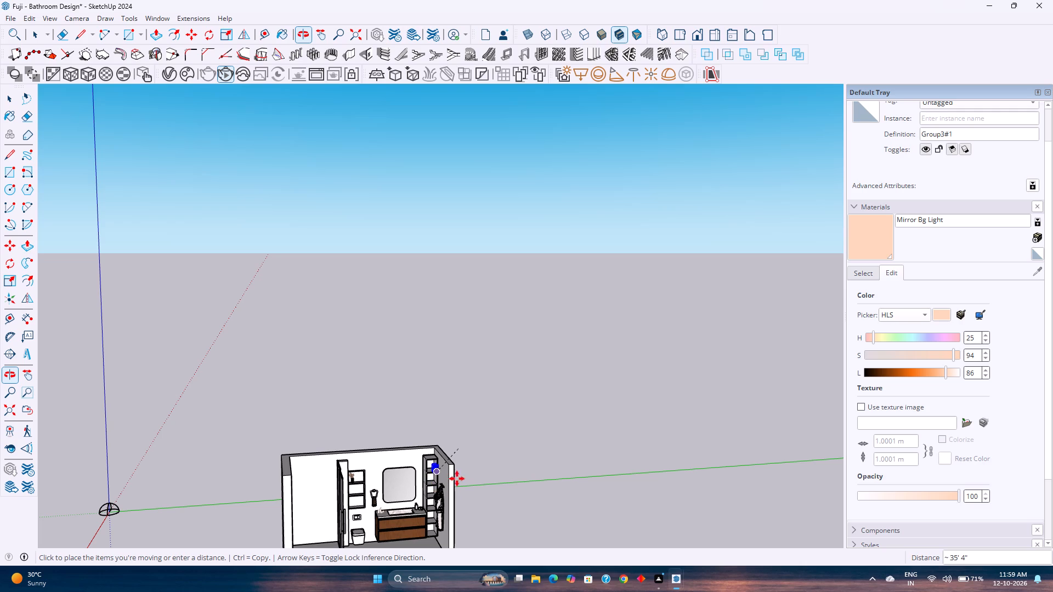
scroll(441, 468, "down", 1)
scroll(421, 476, "up", 11)
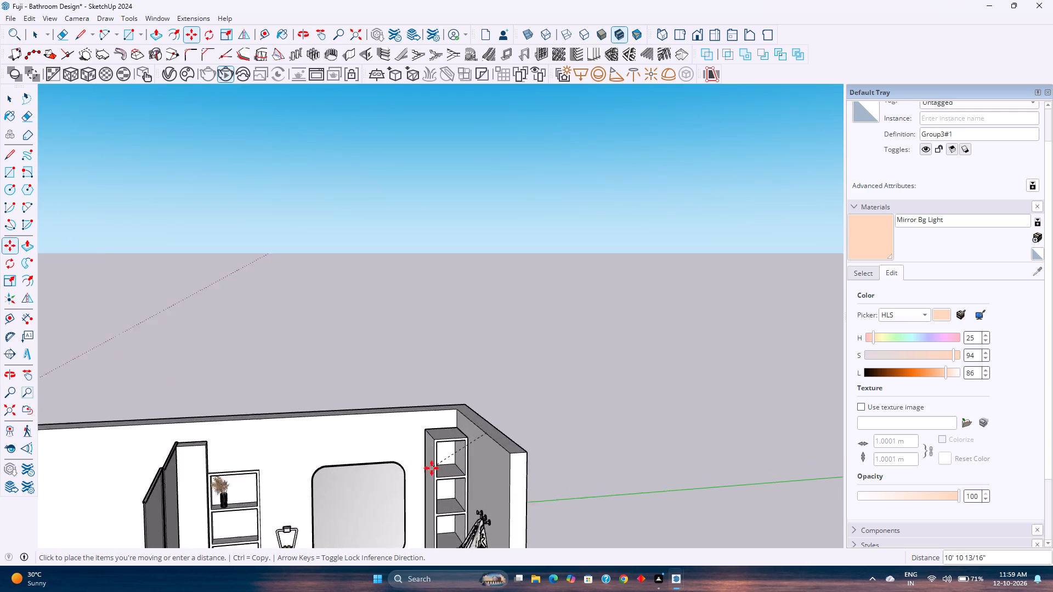
scroll(432, 468, "up", 16)
scroll(457, 477, "up", 6)
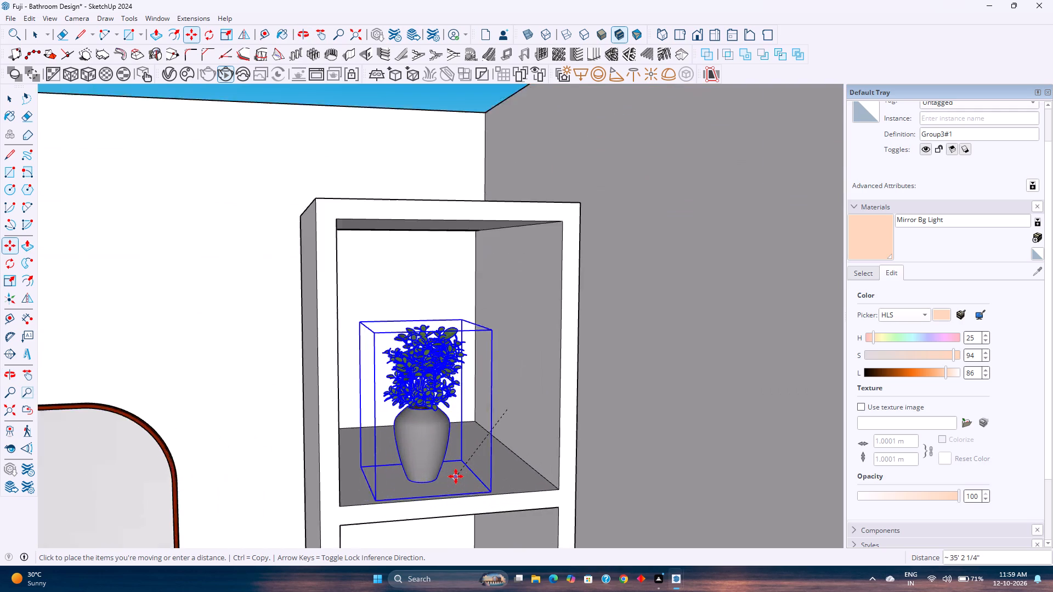
left_click(446, 460)
scroll(449, 460, "up", 3)
middle_click_drag(449, 460, 385, 400)
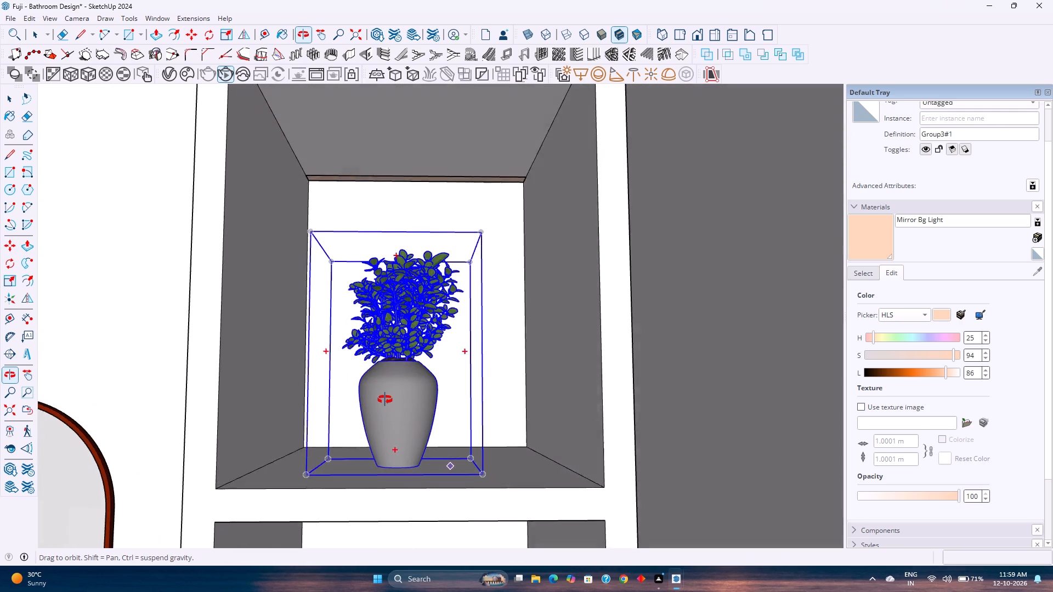
middle_click_drag(385, 400, 383, 397)
scroll(383, 405, "down", 4)
middle_click_drag(383, 406, 416, 430)
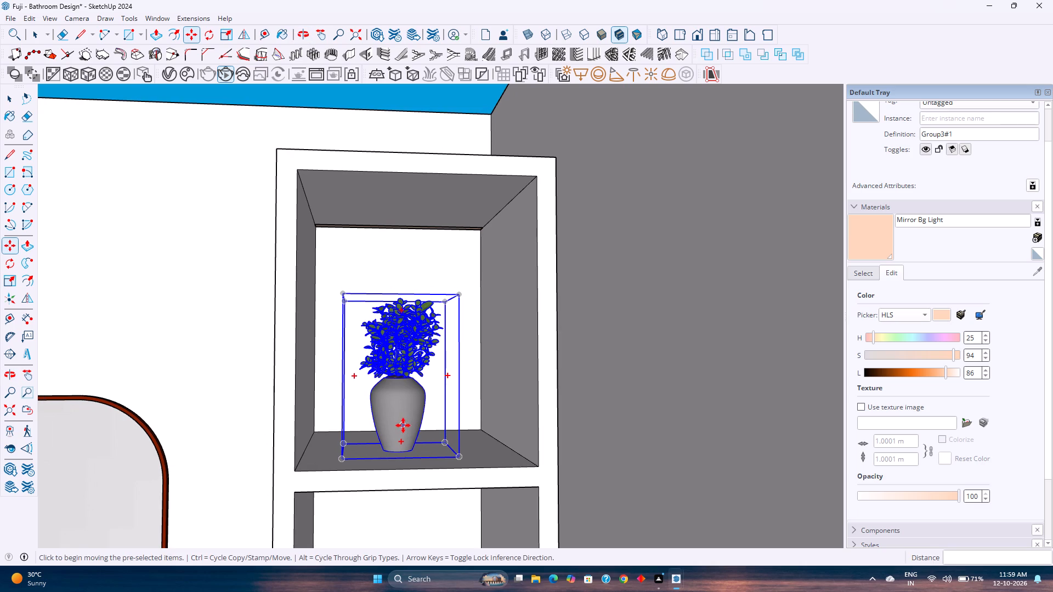
Reopen 3D Warehouse and browse the "potted plants" results for another plant suited to the bathroom.
left_click(157, 16)
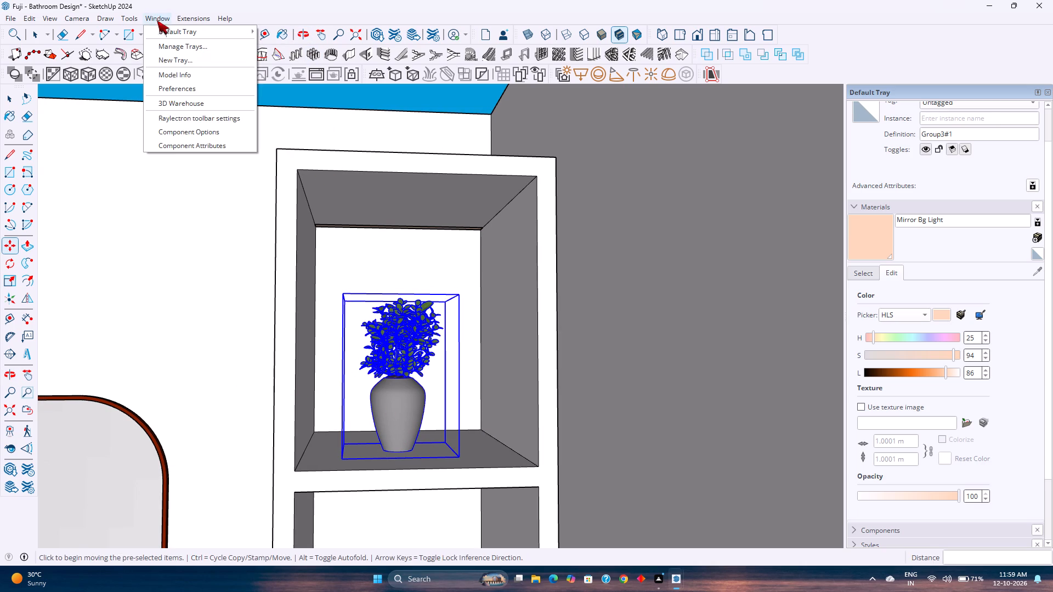
left_click(183, 106)
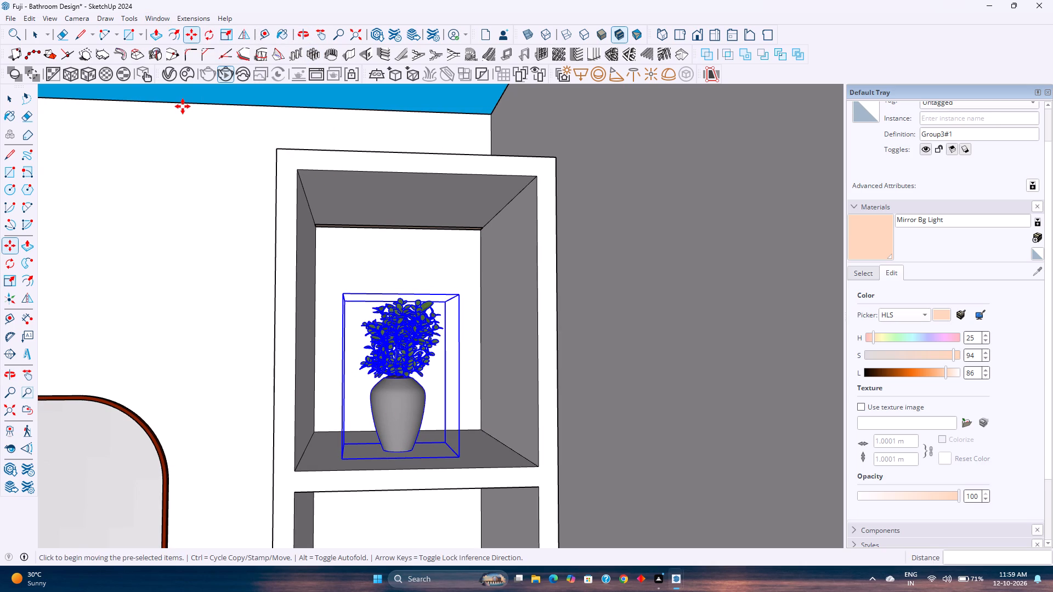
scroll(276, 266, "down", 14)
key("space")
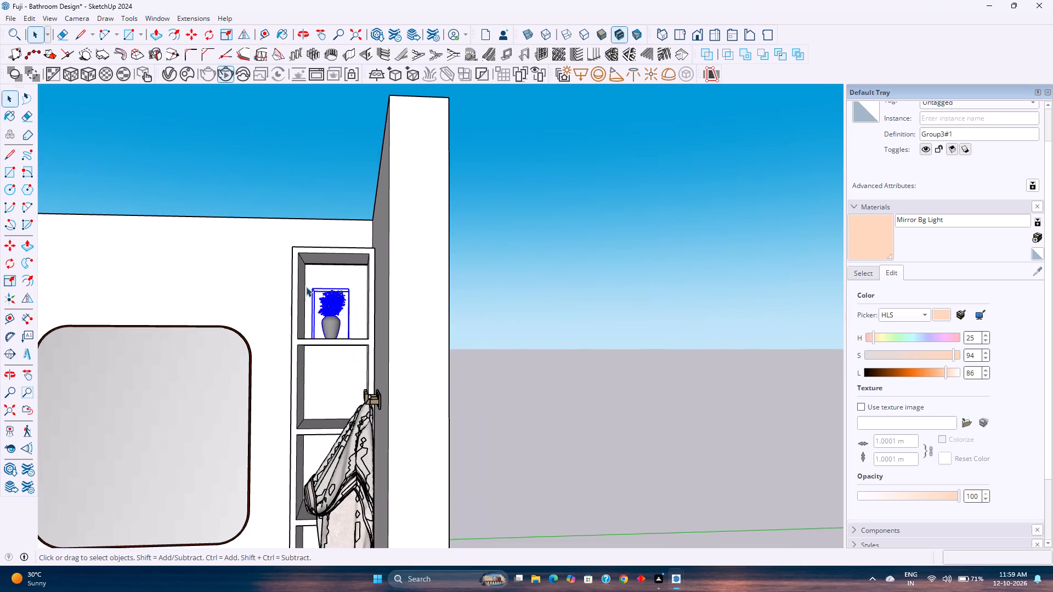
scroll(306, 287, "down", 7)
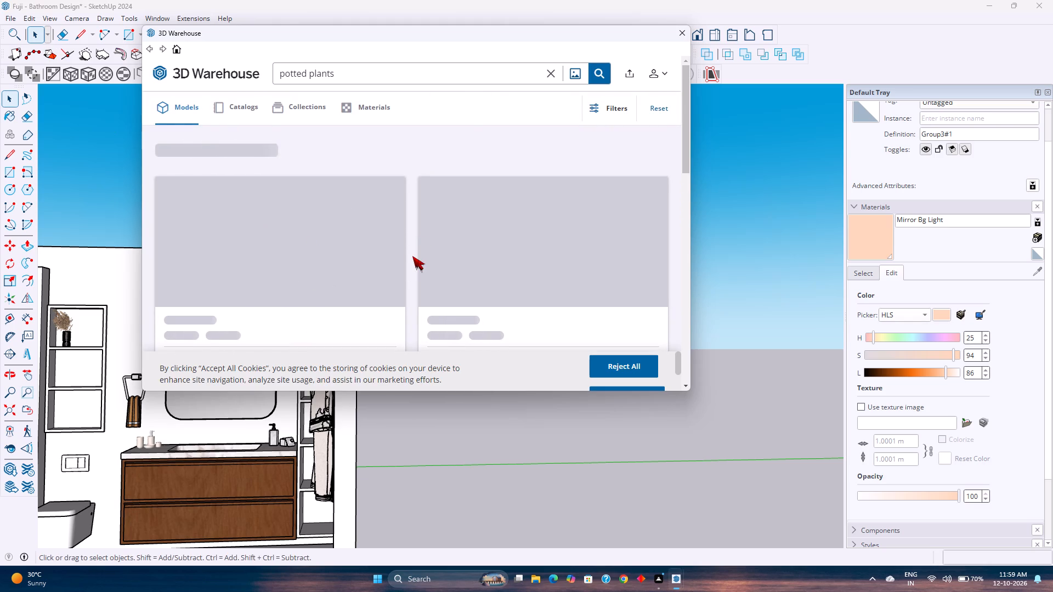
scroll(412, 256, "down", 10)
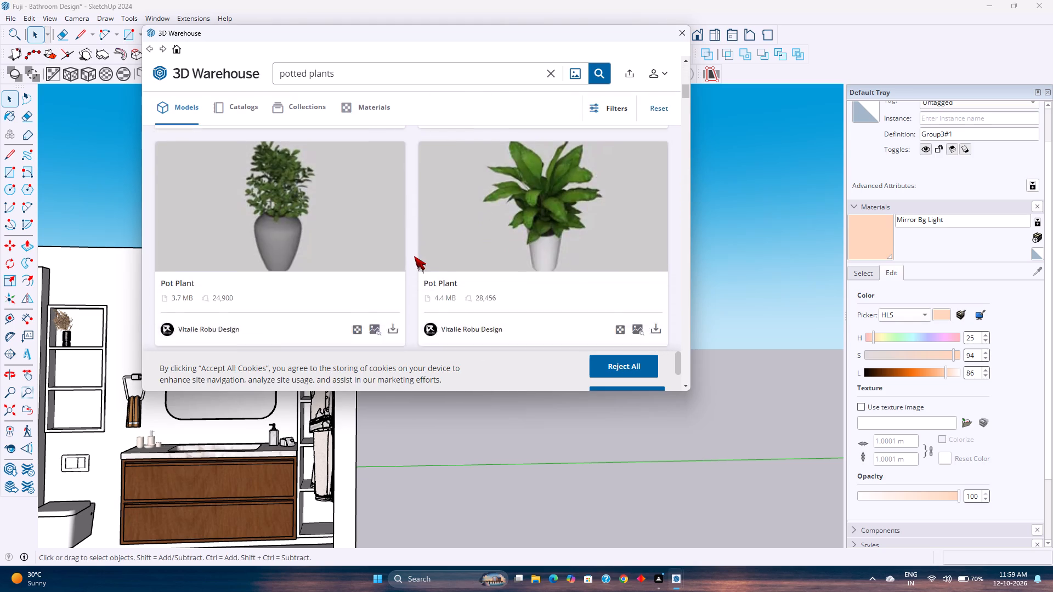
scroll(414, 256, "down", 9)
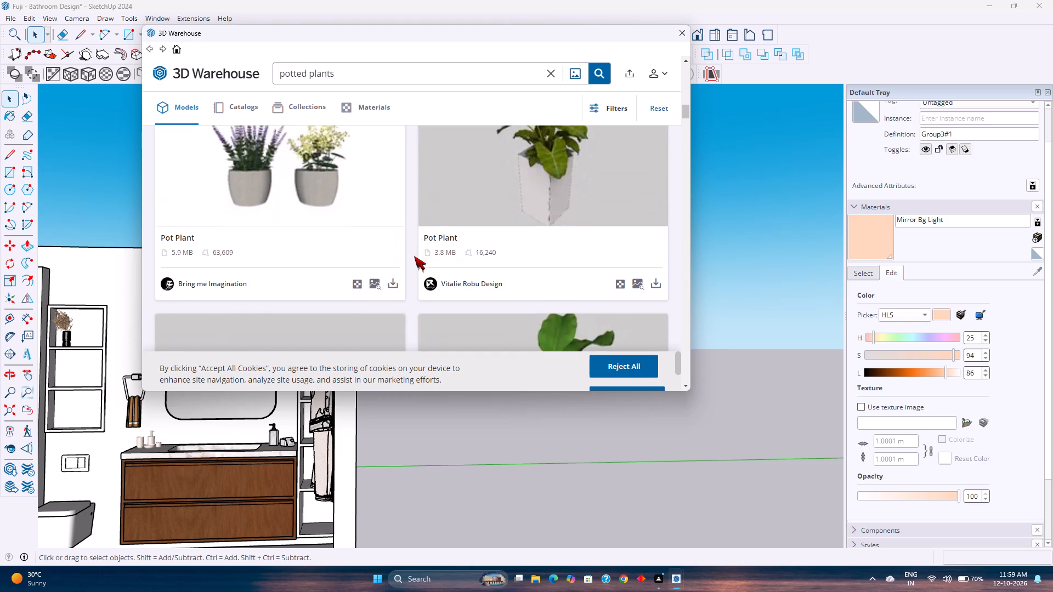
scroll(415, 256, "down", 2)
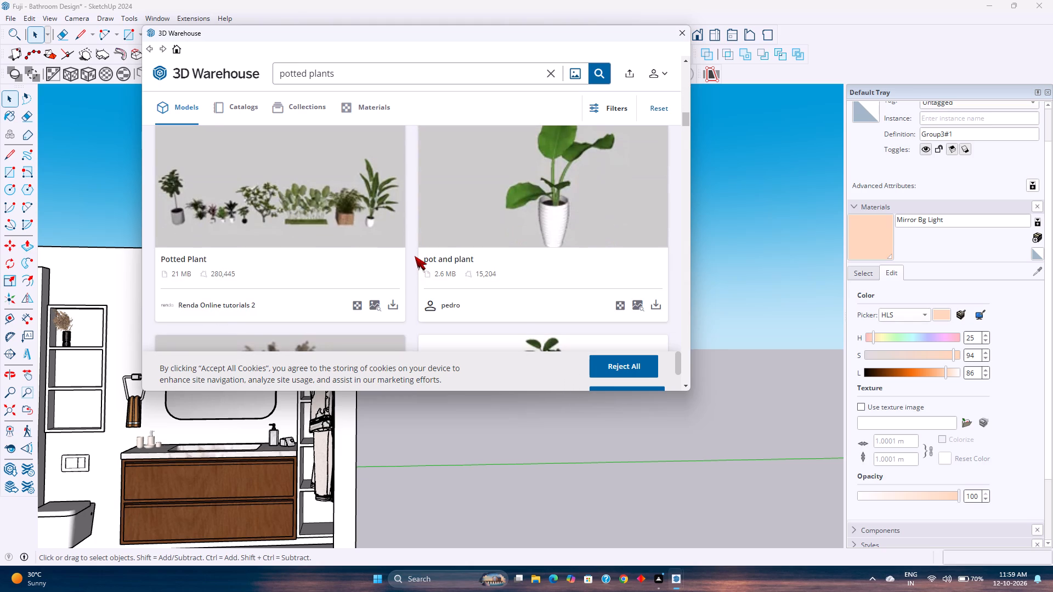
scroll(421, 253, "down", 3)
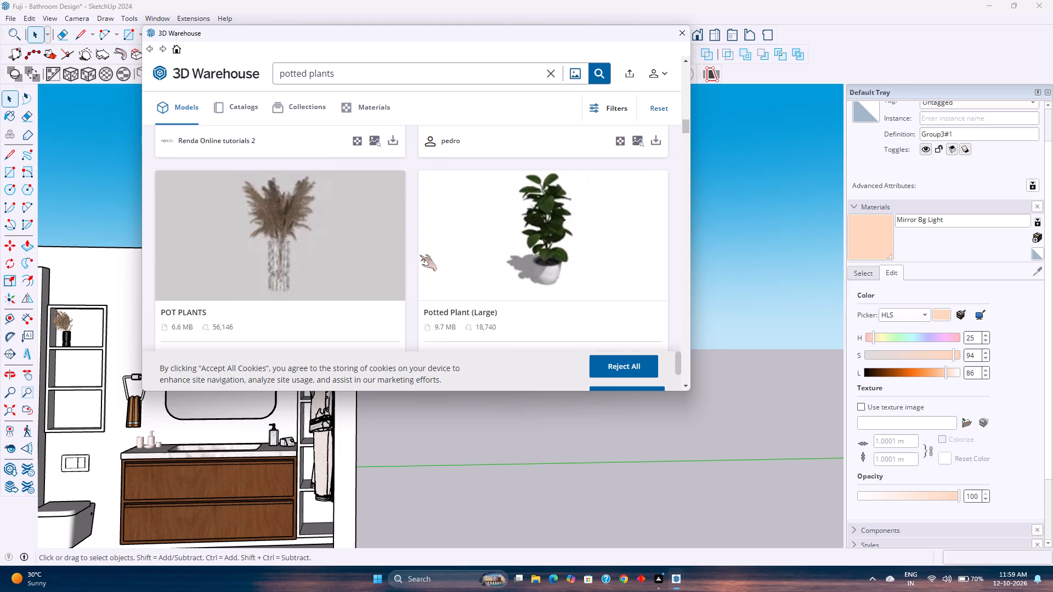
scroll(417, 259, "down", 6)
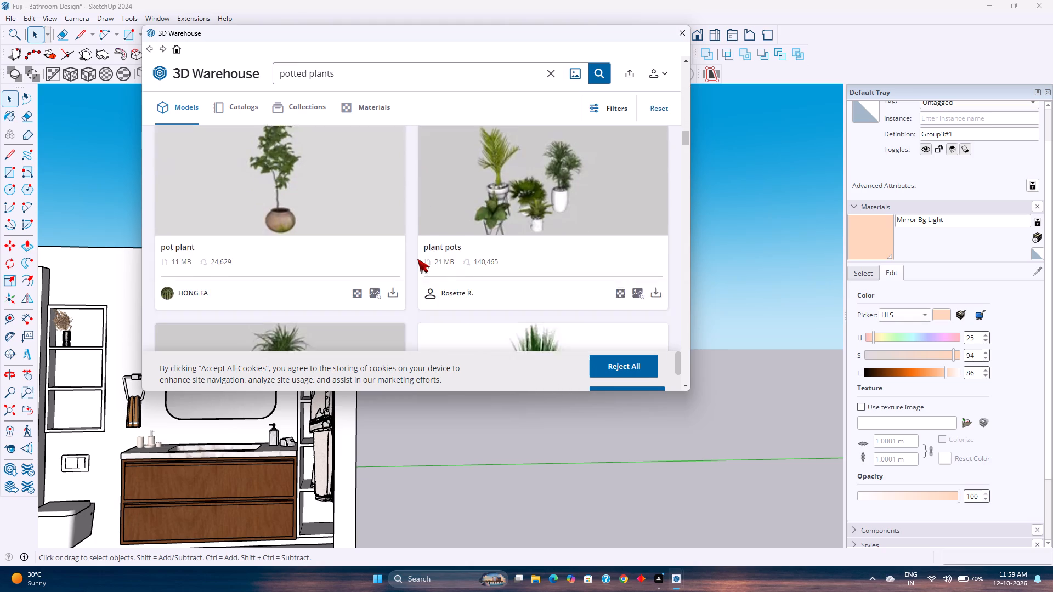
scroll(417, 259, "down", 3)
scroll(417, 259, "up", 1)
scroll(417, 259, "down", 4)
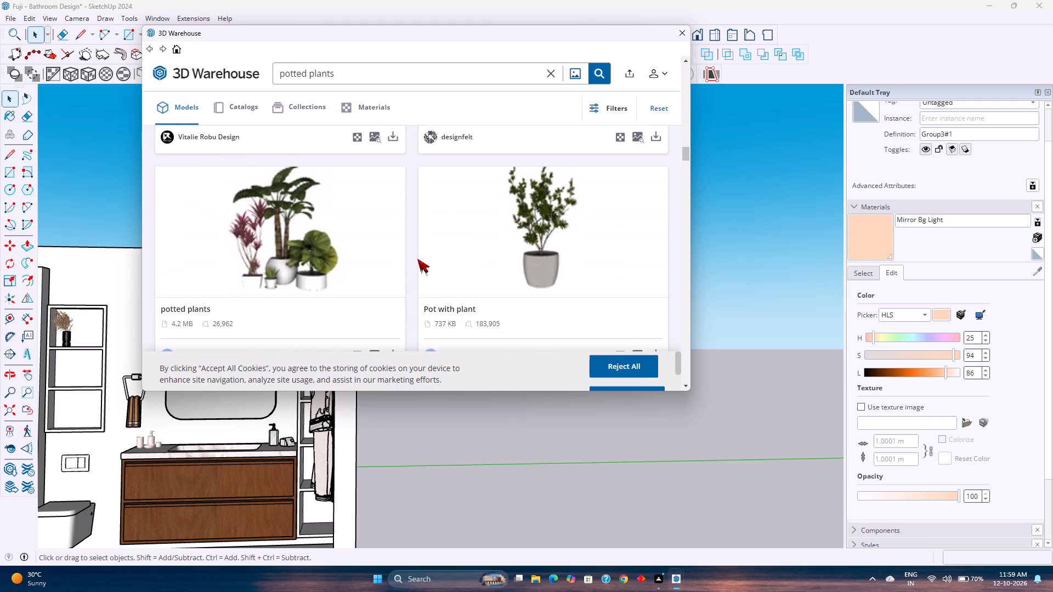
scroll(417, 259, "down", 9)
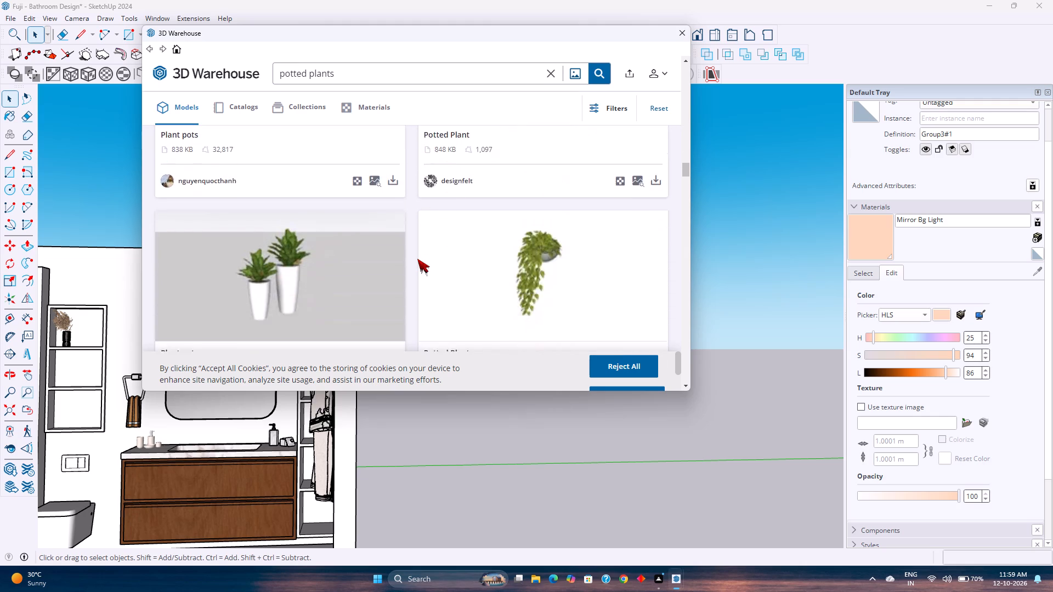
scroll(424, 260, "up", 1)
scroll(424, 260, "down", 1)
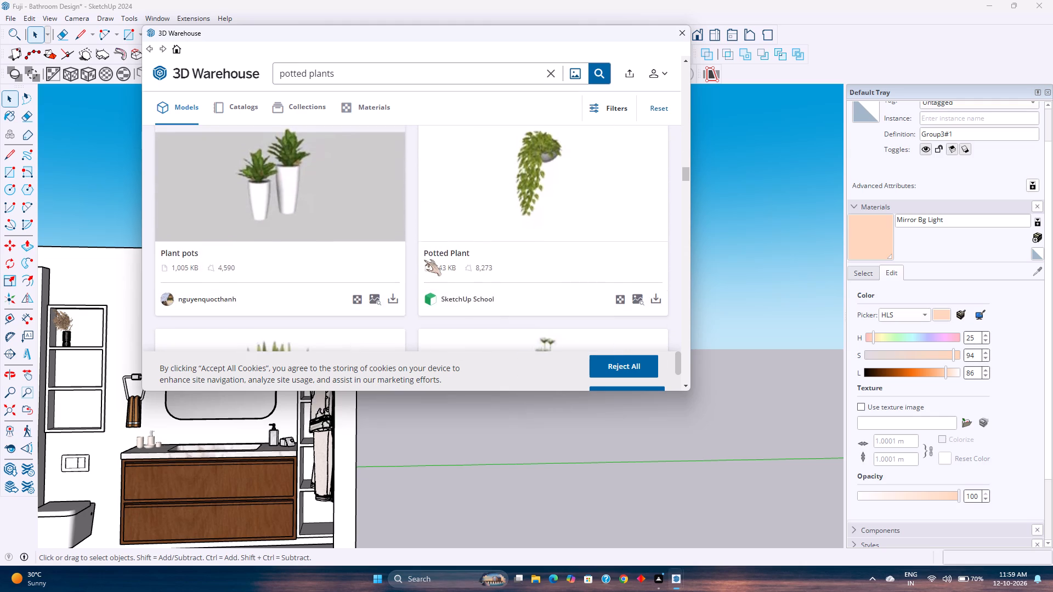
scroll(424, 260, "down", 4)
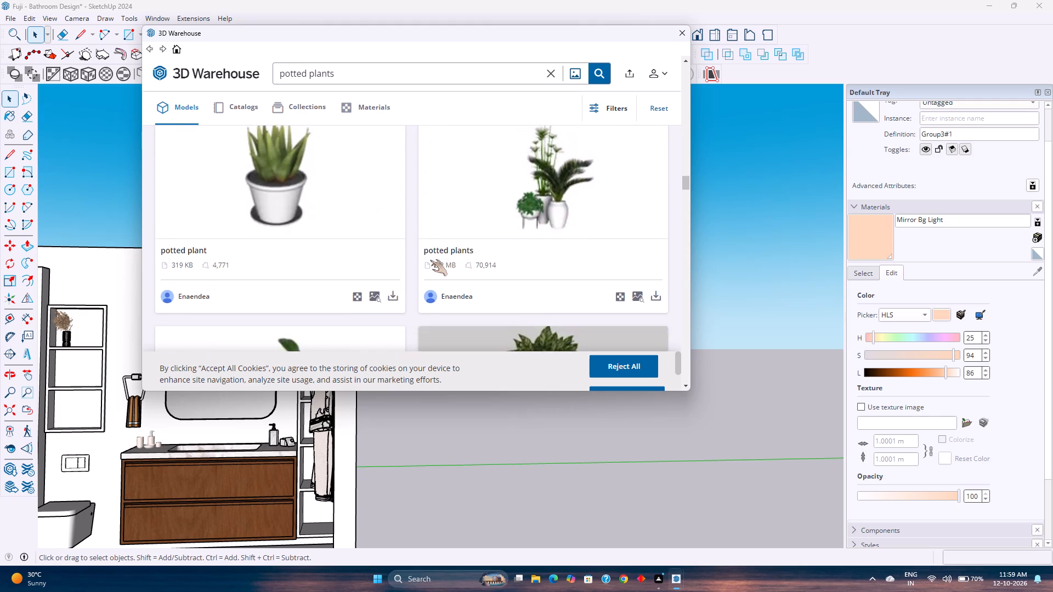
scroll(430, 260, "down", 7)
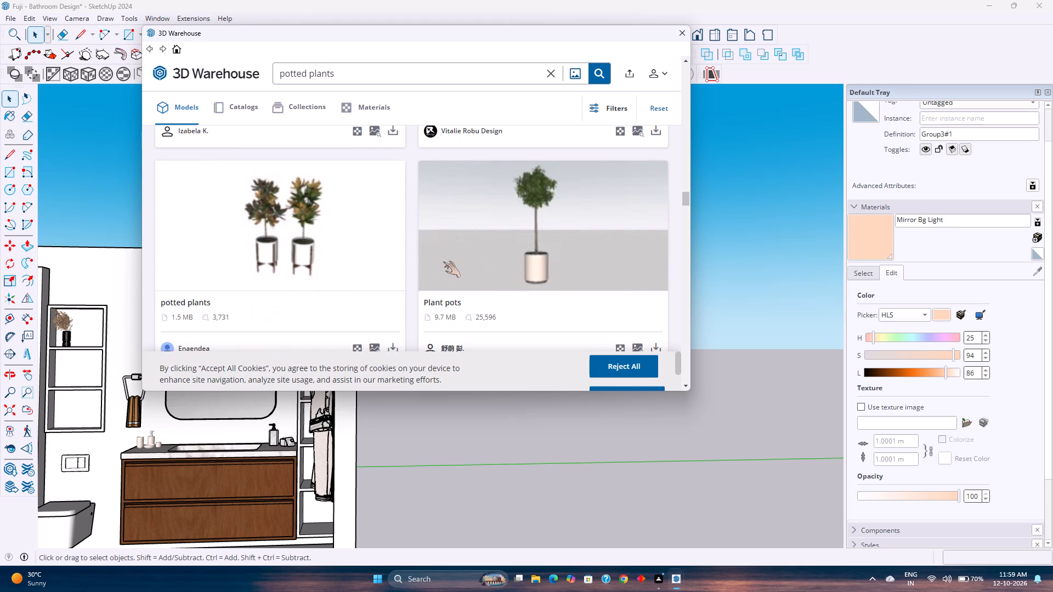
scroll(443, 261, "down", 1)
scroll(443, 261, "up", 2)
scroll(443, 261, "down", 6)
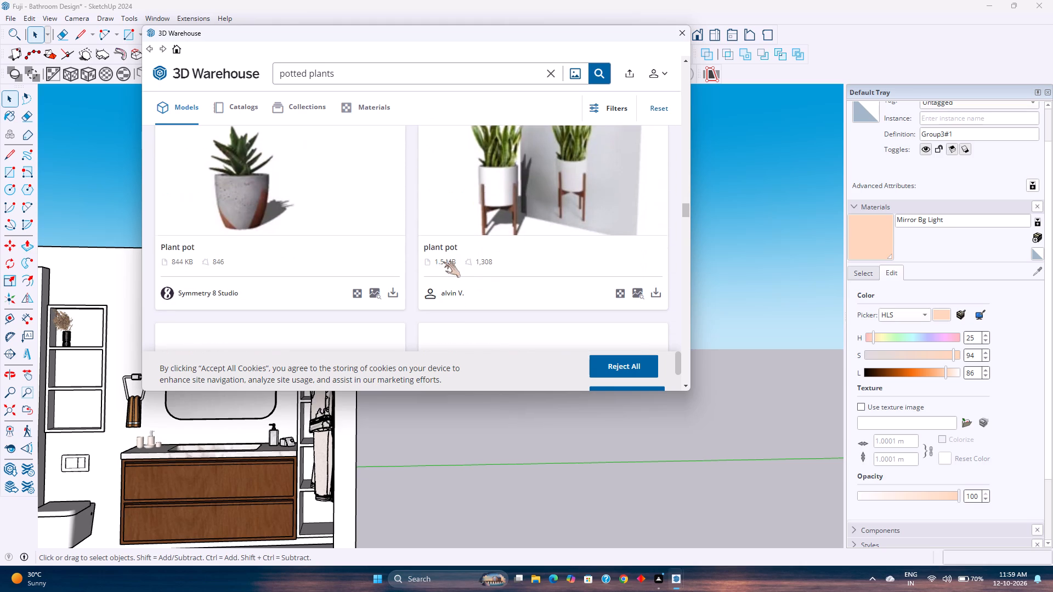
scroll(443, 261, "down", 4)
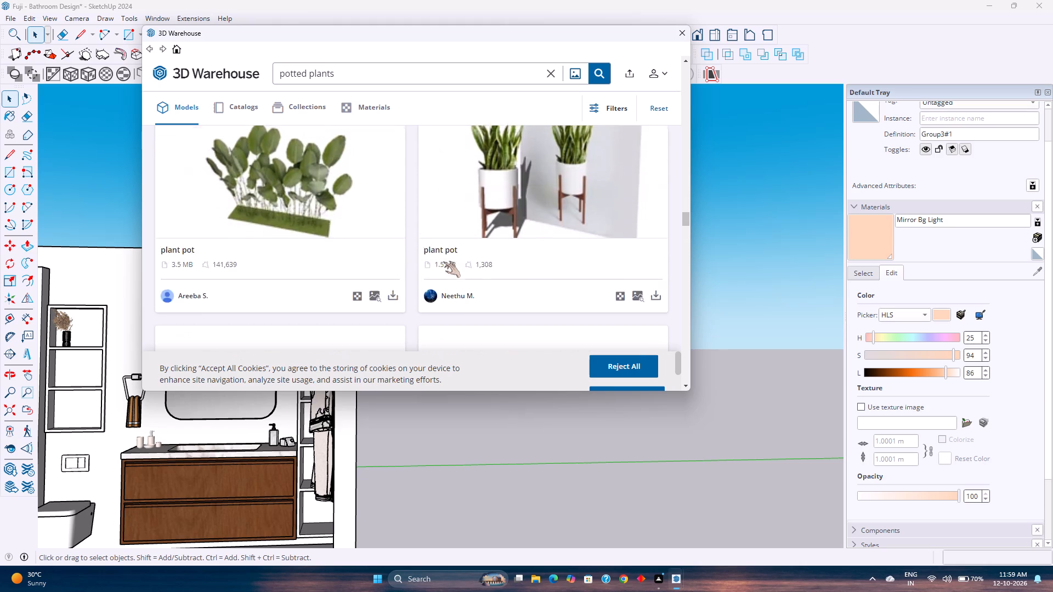
Return to the 4.6 MB Pot Plant with the blue pot in the results and load it into the model.
scroll(443, 261, "up", 15)
scroll(443, 261, "down", 2)
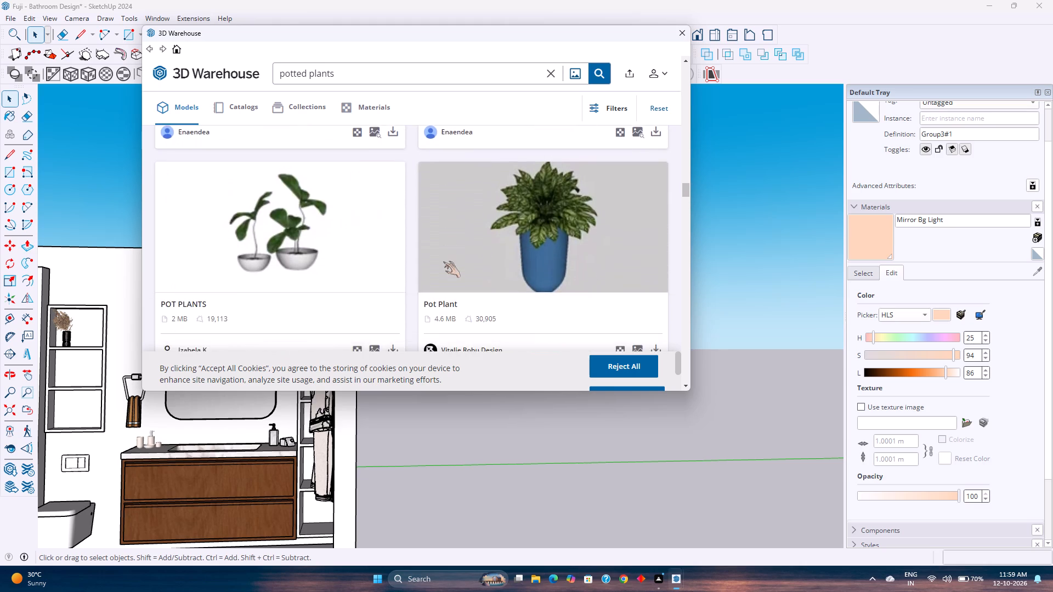
scroll(444, 262, "down", 2)
left_click(654, 242)
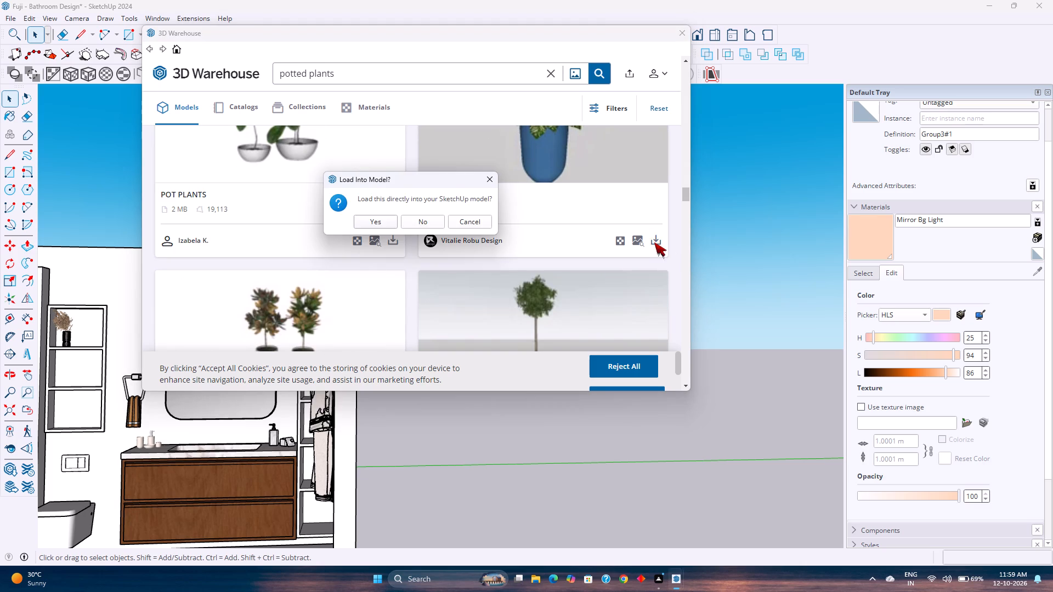
left_click(377, 222)
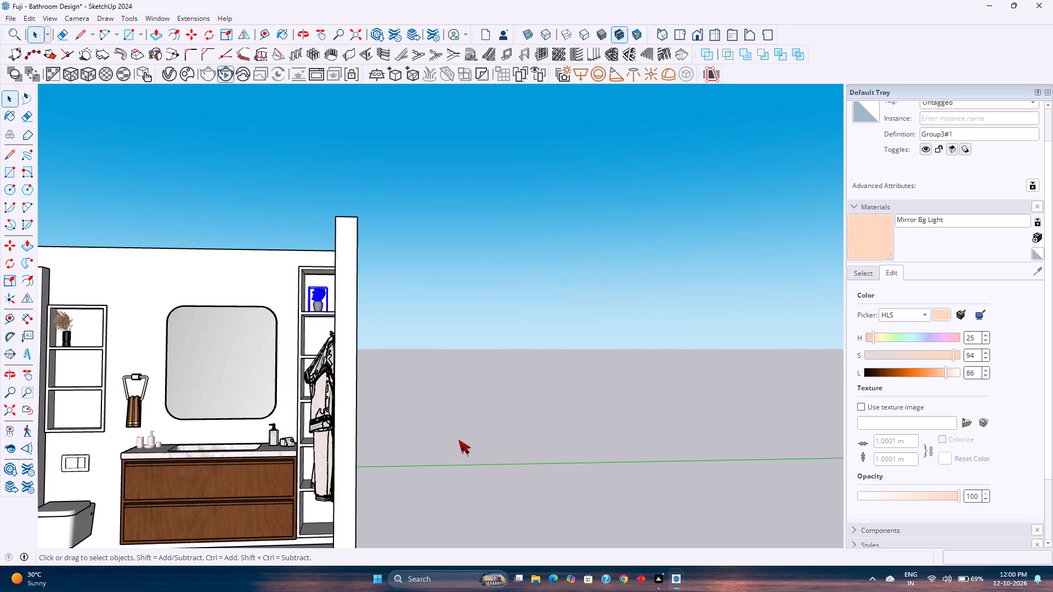
Place the blue-pot Pot Plant on the open ground outside the bathroom, beyond the robe-hook wall.
scroll(486, 483, "down", 4)
left_click(630, 311)
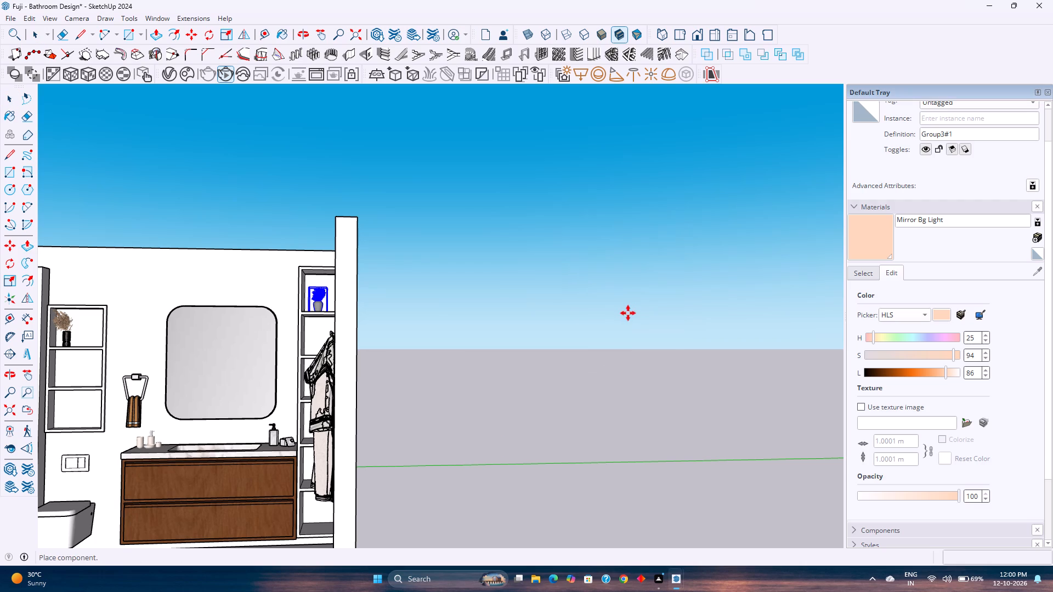
left_click(382, 512)
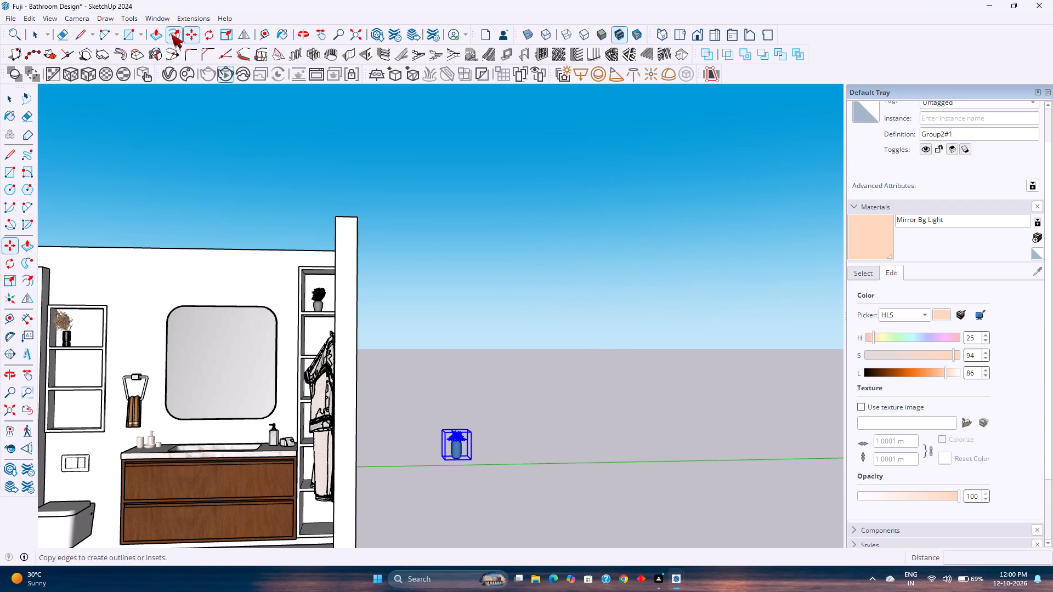
Reopen 3D Warehouse and examine the "potted plants" results for another small plant suited to the bathroom.
left_click(160, 14)
left_click(199, 106)
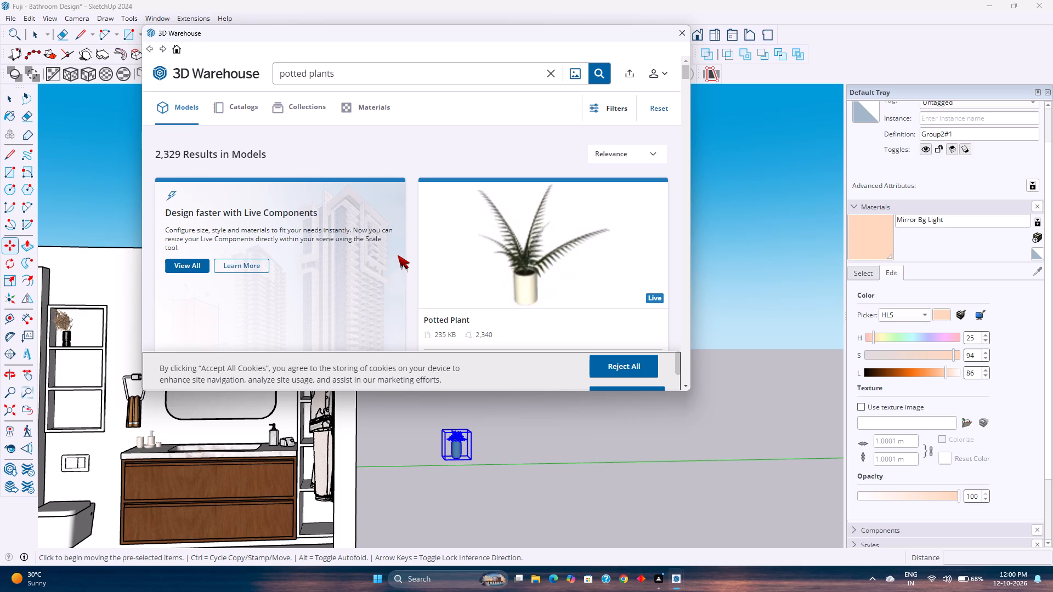
scroll(399, 256, "down", 9)
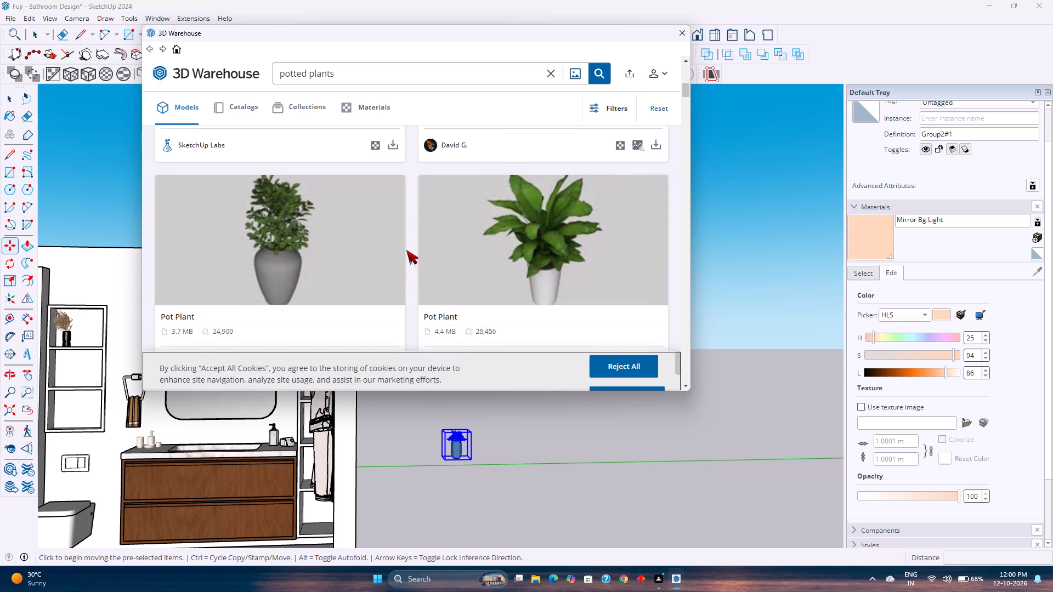
scroll(407, 249, "down", 5)
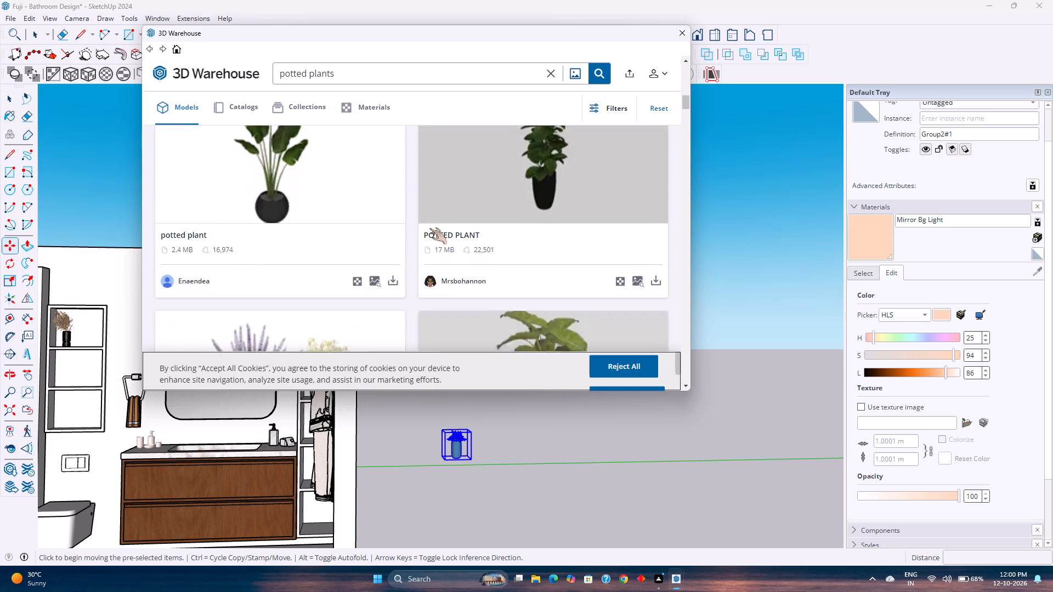
scroll(429, 228, "down", 6)
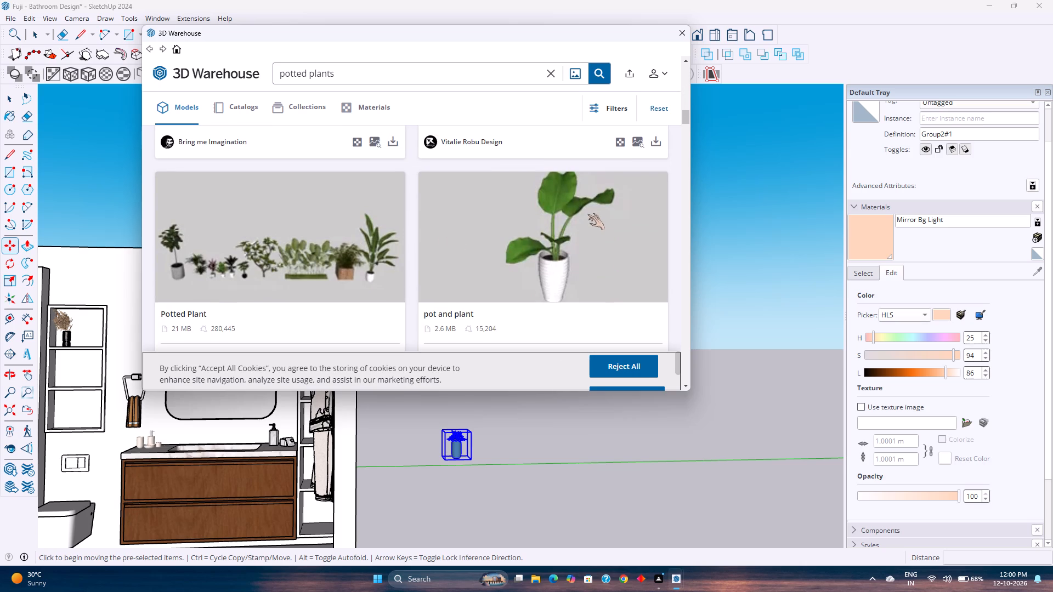
scroll(587, 214, "down", 2)
scroll(587, 214, "up", 1)
scroll(587, 214, "down", 1)
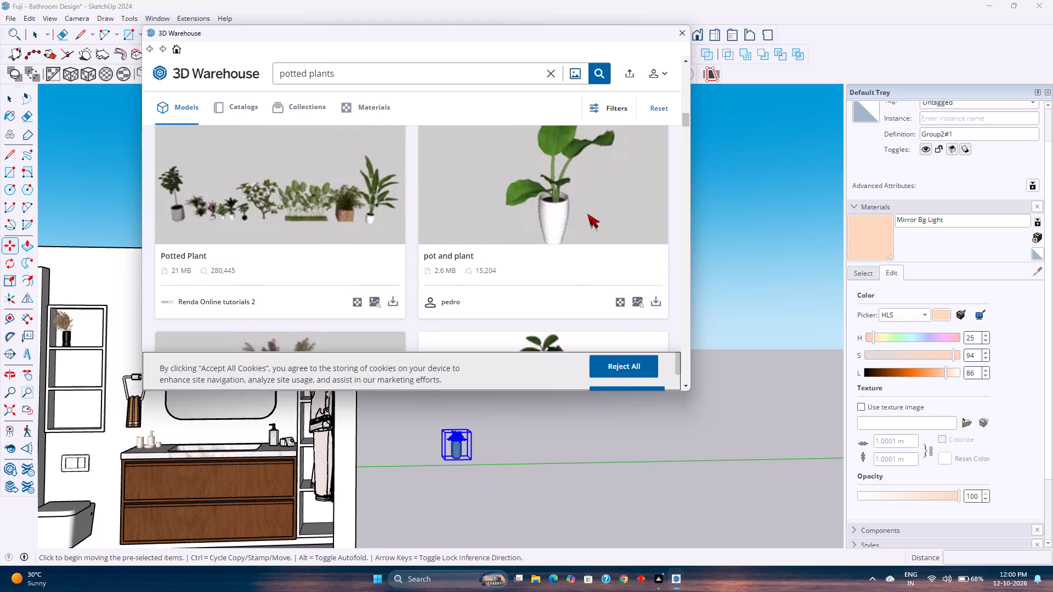
scroll(587, 214, "down", 8)
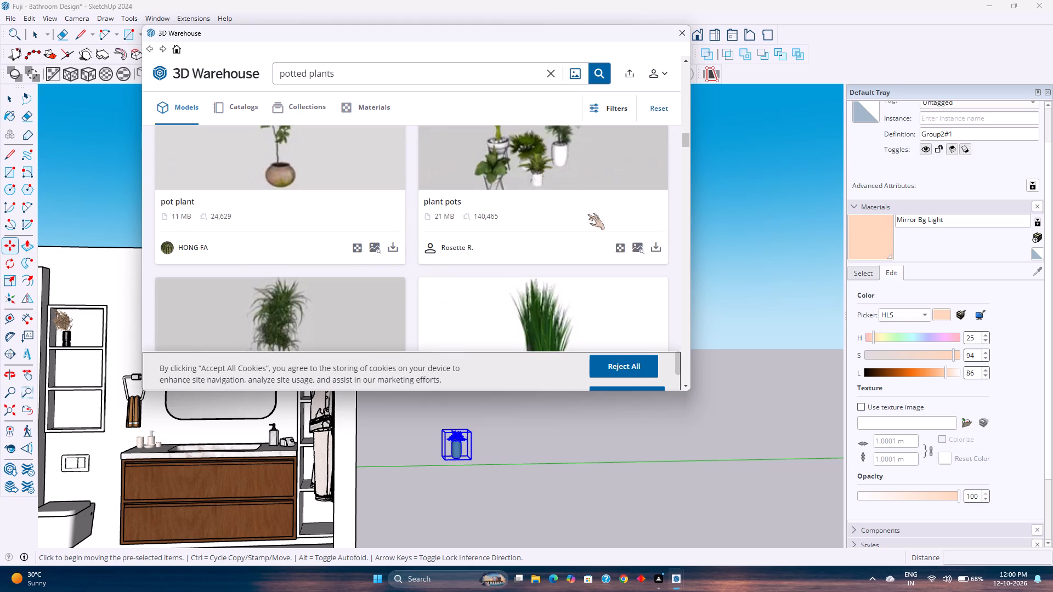
scroll(587, 214, "down", 6)
scroll(587, 214, "up", 3)
scroll(587, 214, "down", 4)
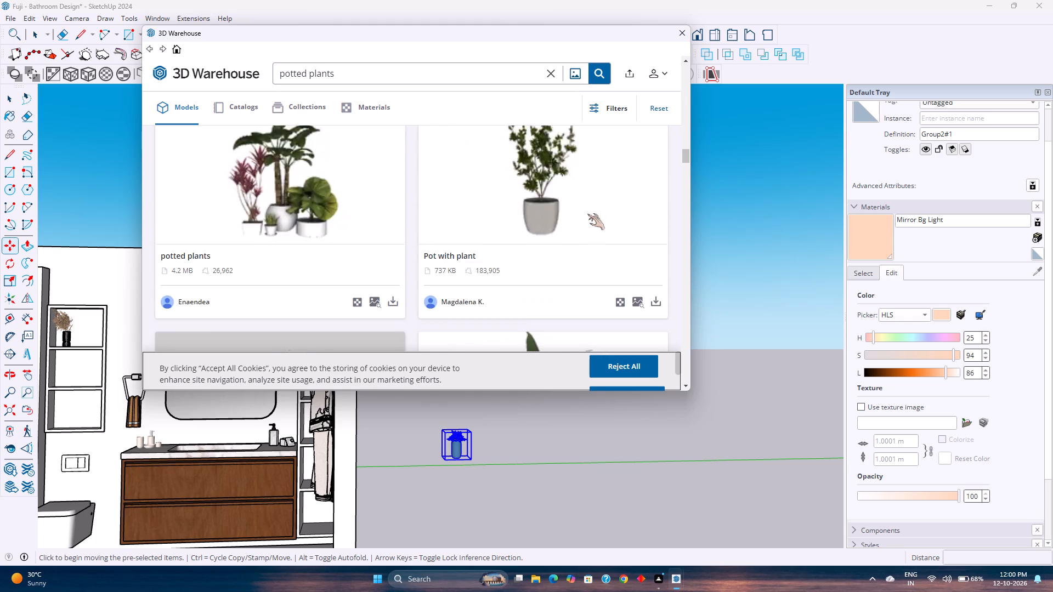
scroll(587, 214, "down", 4)
scroll(587, 214, "up", 1)
scroll(587, 214, "down", 7)
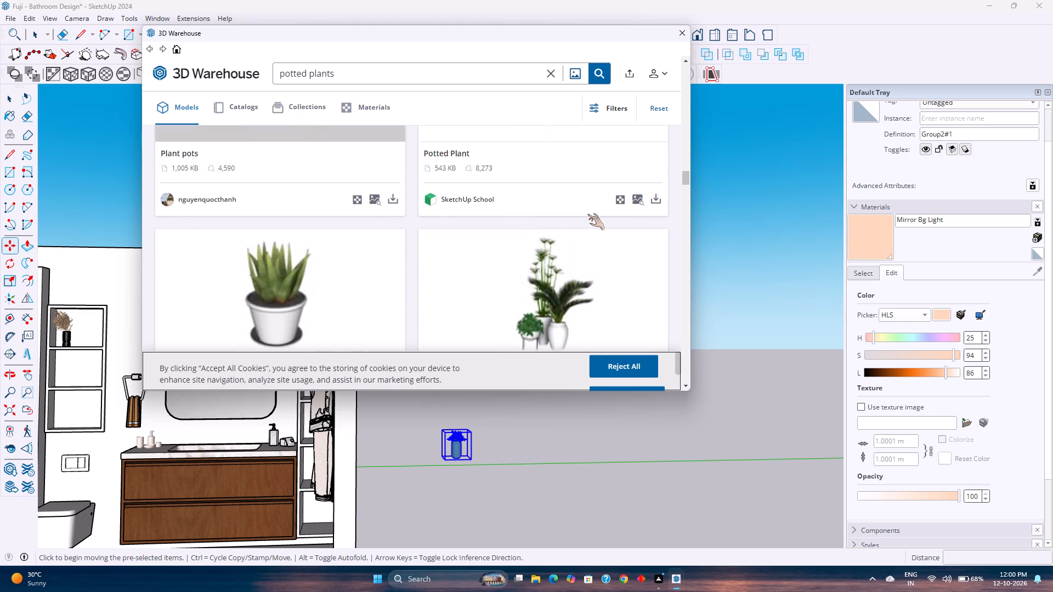
Load the 1,005 KB Plant pots model and place it on the open ground beside the blue-pot plant.
left_click(393, 186)
left_click(388, 223)
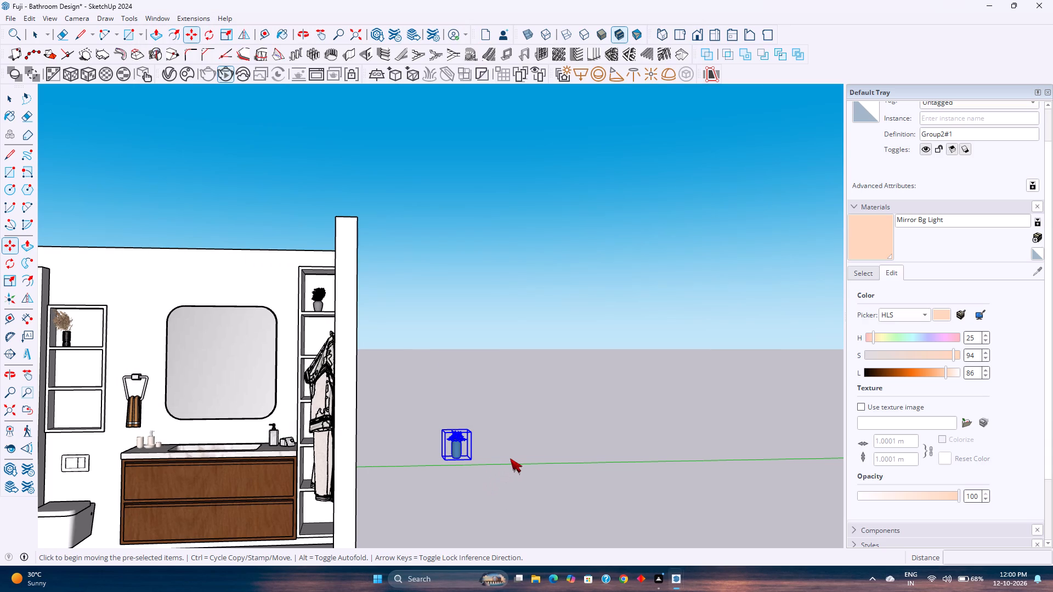
left_click(625, 312)
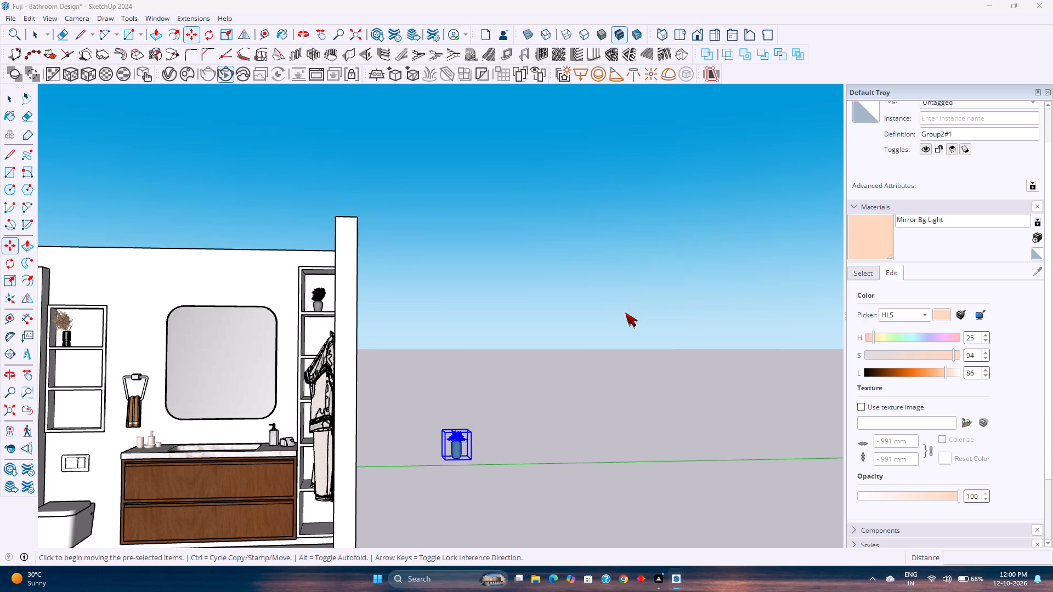
left_click(506, 489)
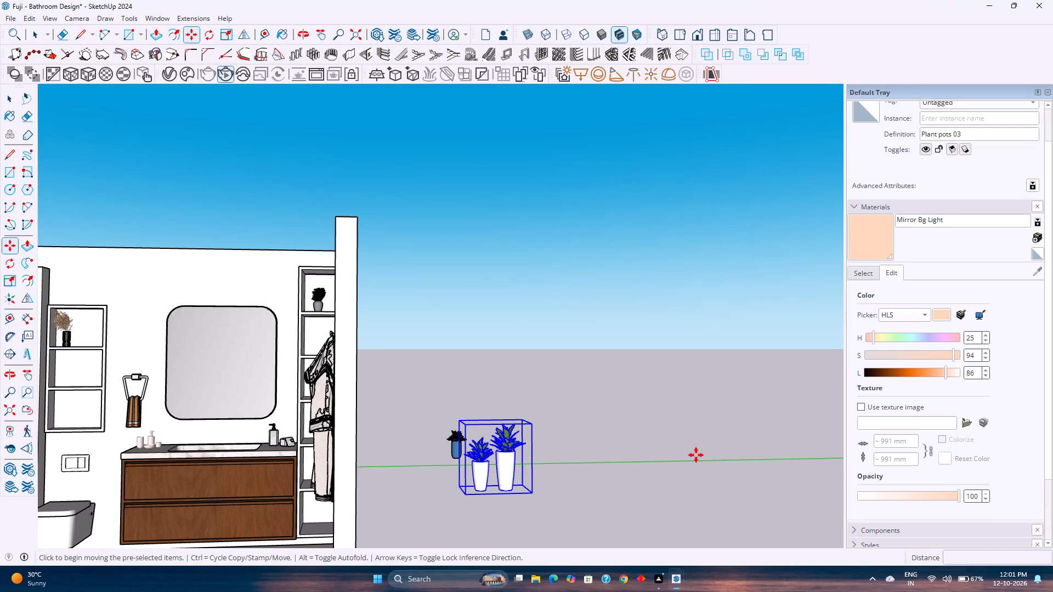
Scale the pair of white plant pots down uniformly to about 0.30.
key("space")
key("s")
scroll(440, 429, "up", 2)
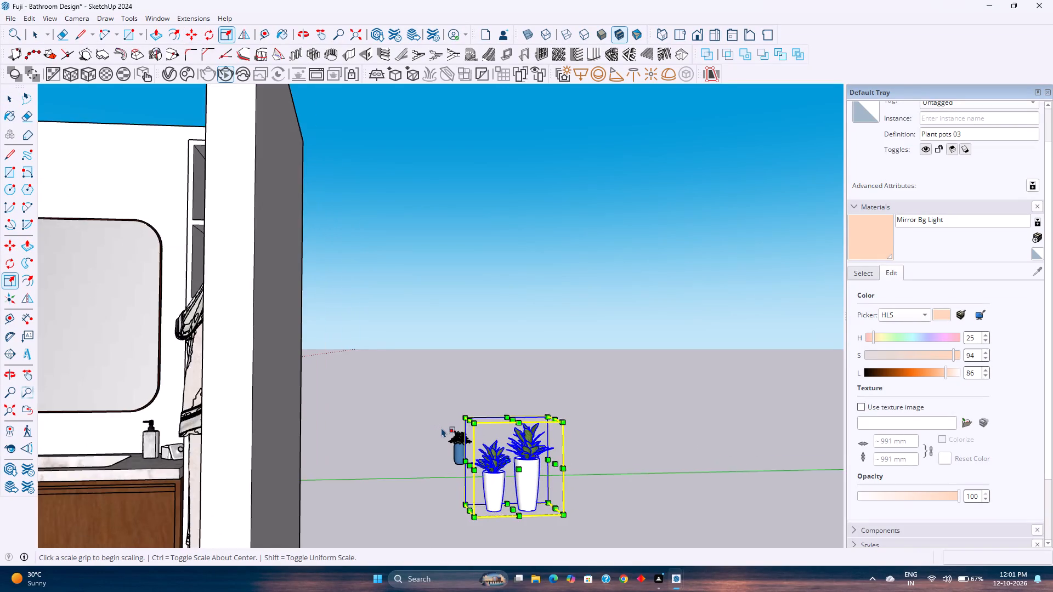
scroll(441, 428, "up", 2)
left_click(481, 425)
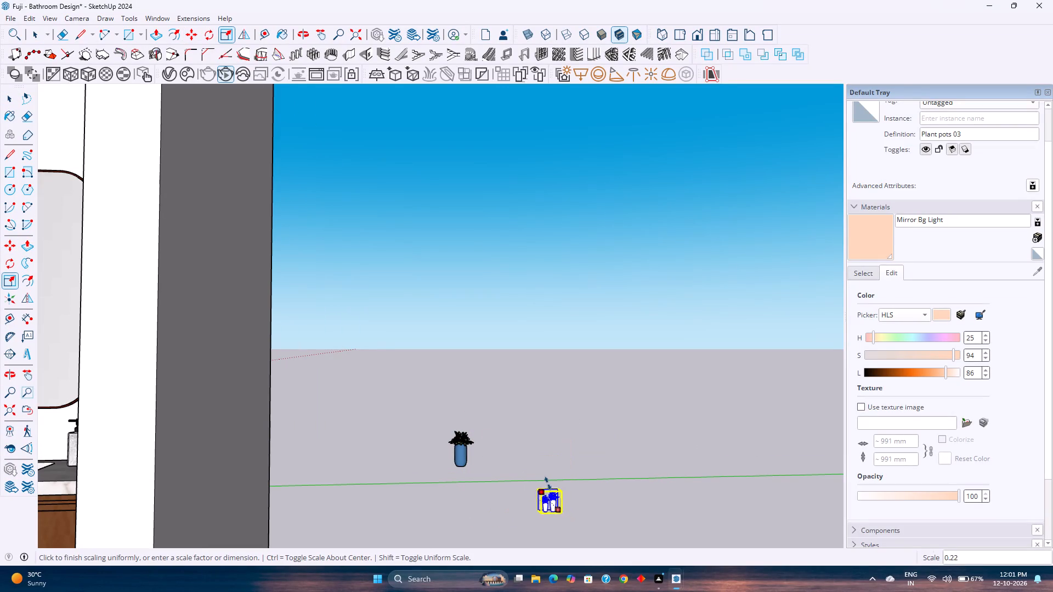
left_click(540, 480)
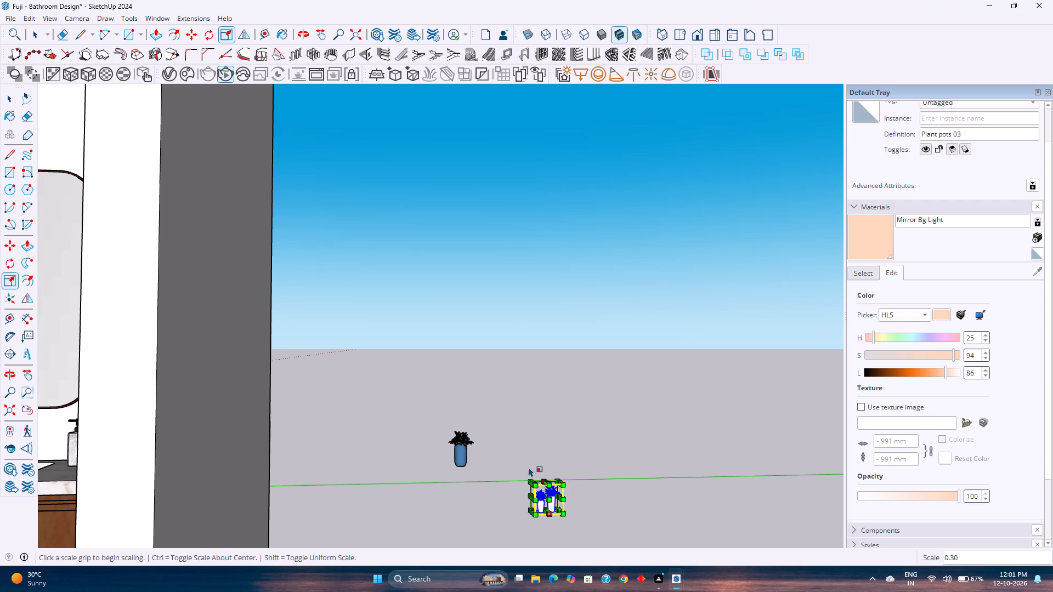
Scale the blue-pot plant down uniformly to about 0.62.
key("space")
left_click(459, 435)
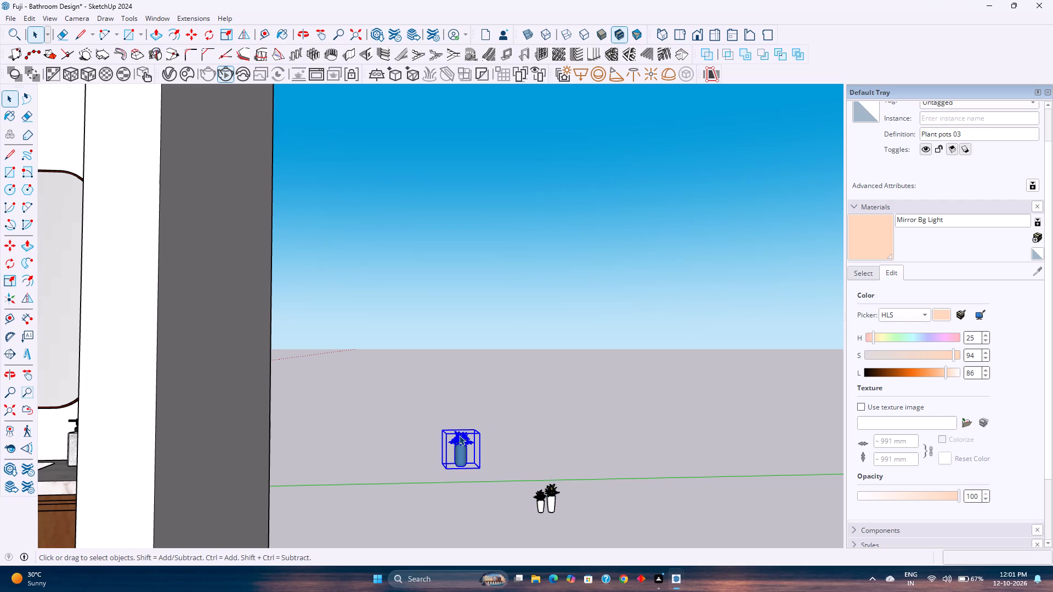
key("s")
scroll(435, 437, "up", 3)
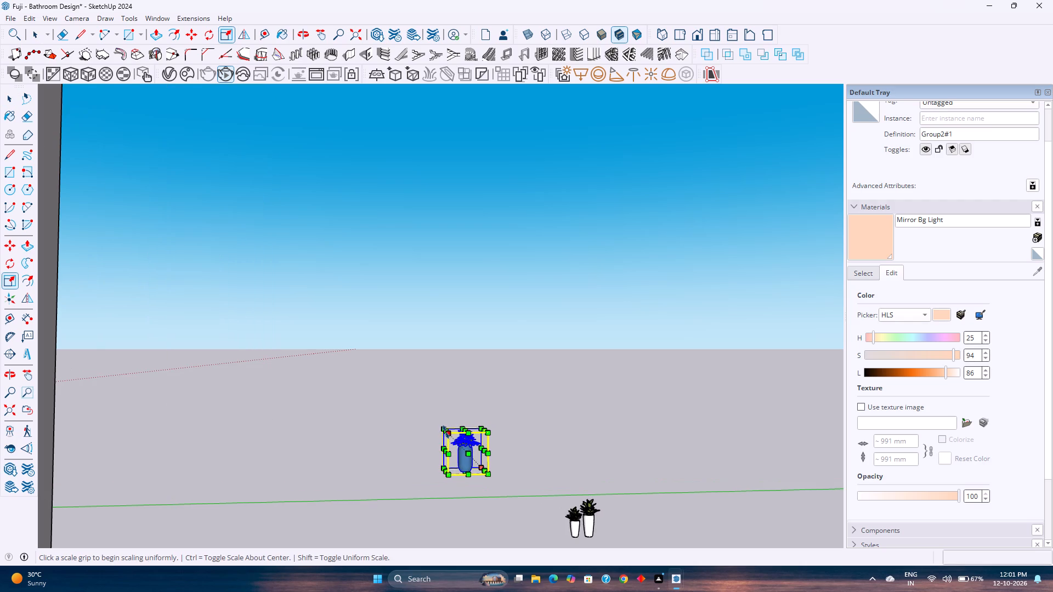
left_click(446, 432)
left_click(462, 446)
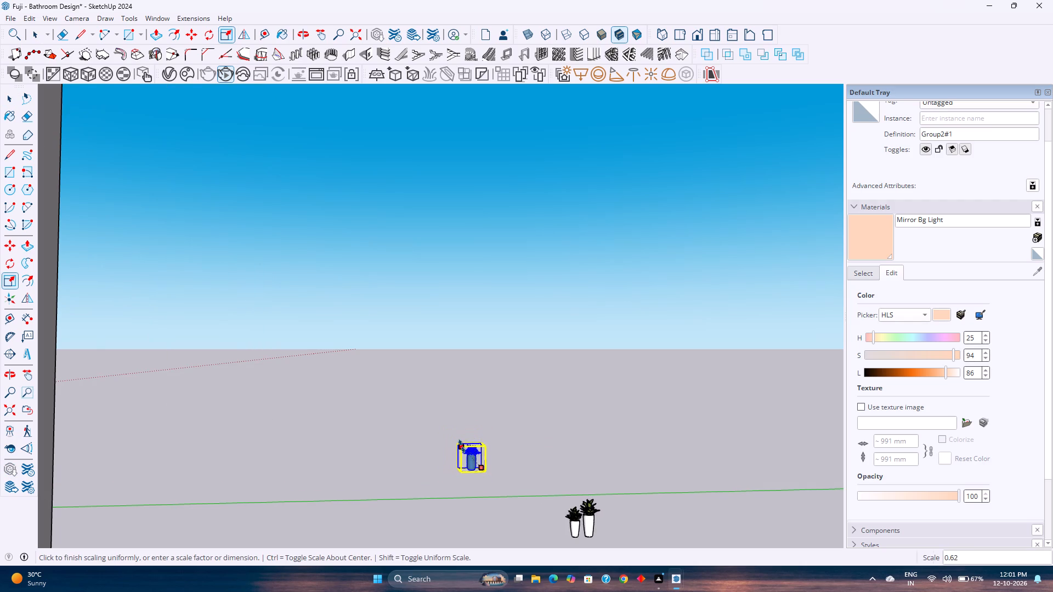
Move the blue-pot plant onto the open ground in front of the bathroom, near the robe-hook wall.
scroll(463, 459, "up", 12)
key("m")
scroll(483, 475, "up", 3)
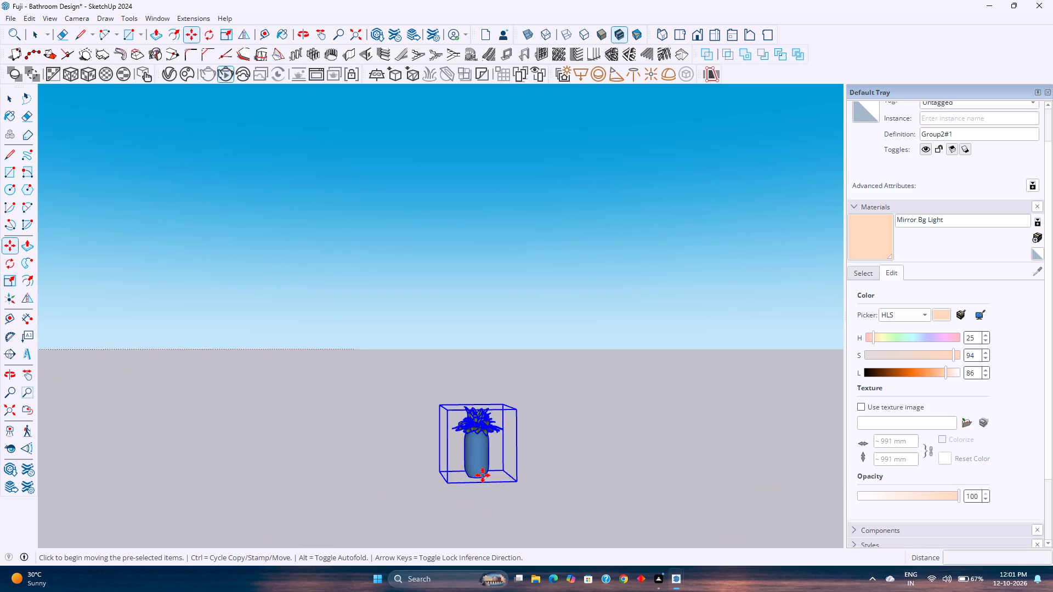
scroll(483, 475, "up", 2)
left_click(500, 477)
scroll(303, 474, "down", 11)
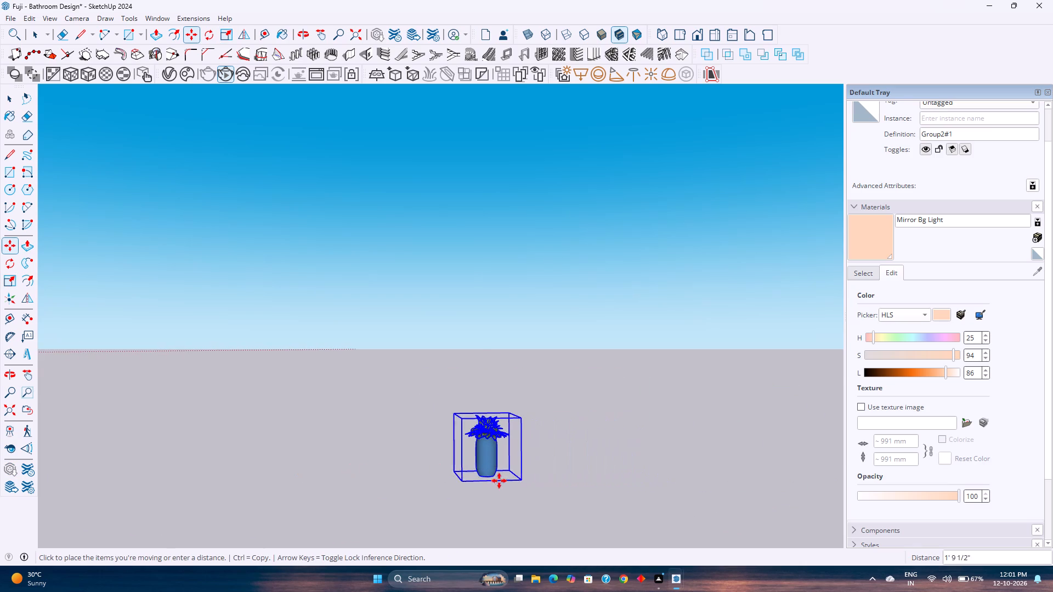
scroll(481, 477, "down", 20)
scroll(481, 477, "down", 12)
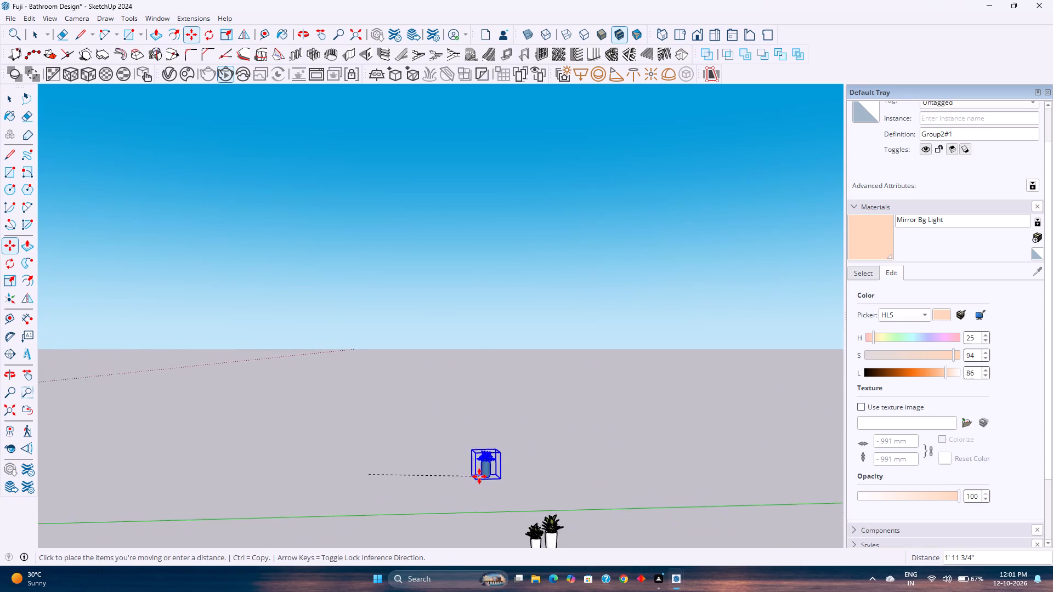
scroll(479, 476, "down", 7)
scroll(301, 463, "down", 17)
middle_click_drag(292, 463, 411, 441, "shift")
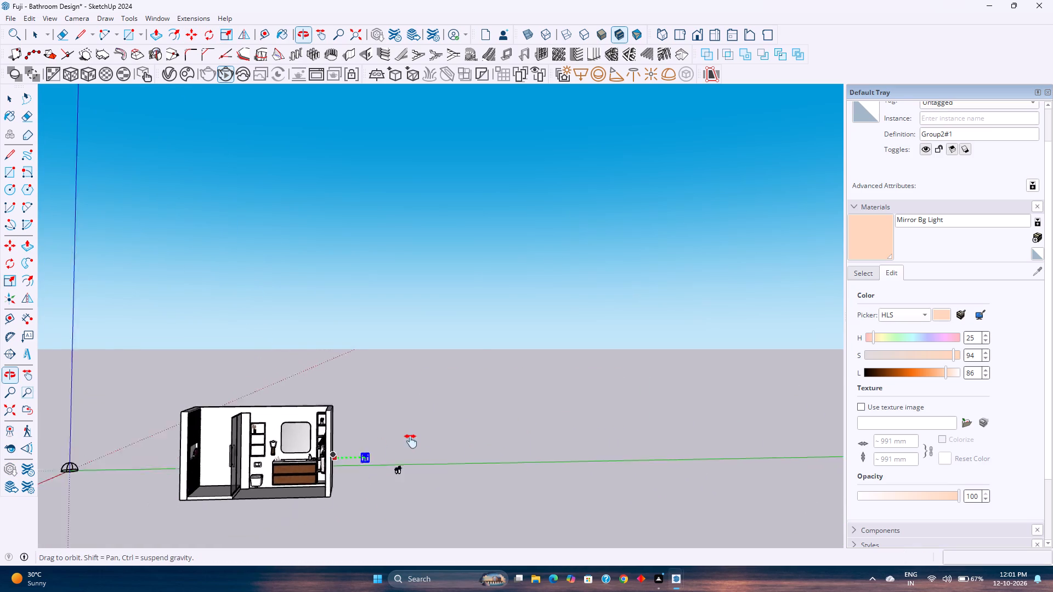
middle_click_drag(411, 441, 411, 441, "shift")
left_click(414, 506)
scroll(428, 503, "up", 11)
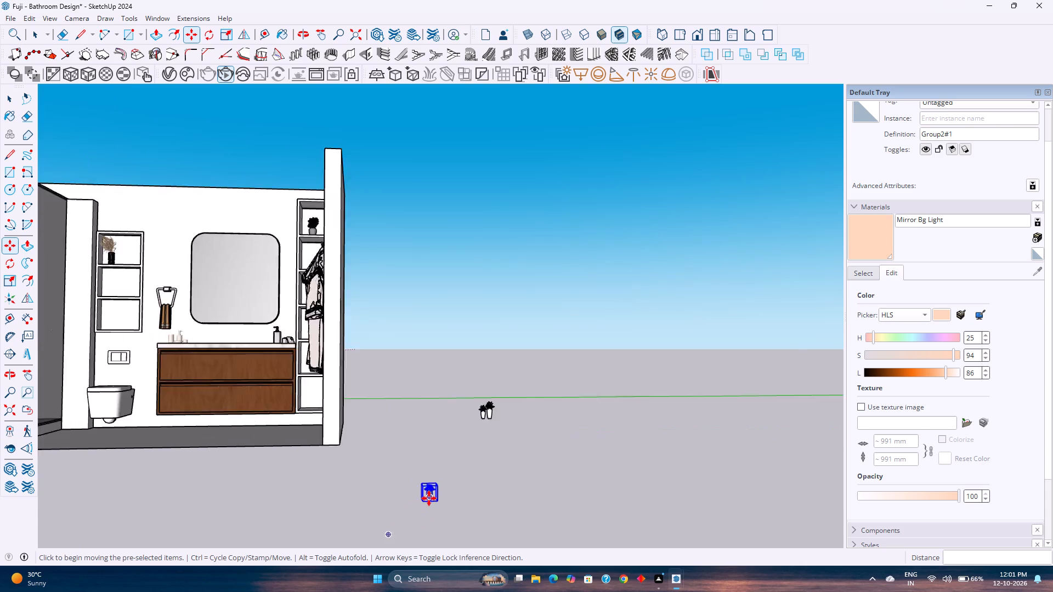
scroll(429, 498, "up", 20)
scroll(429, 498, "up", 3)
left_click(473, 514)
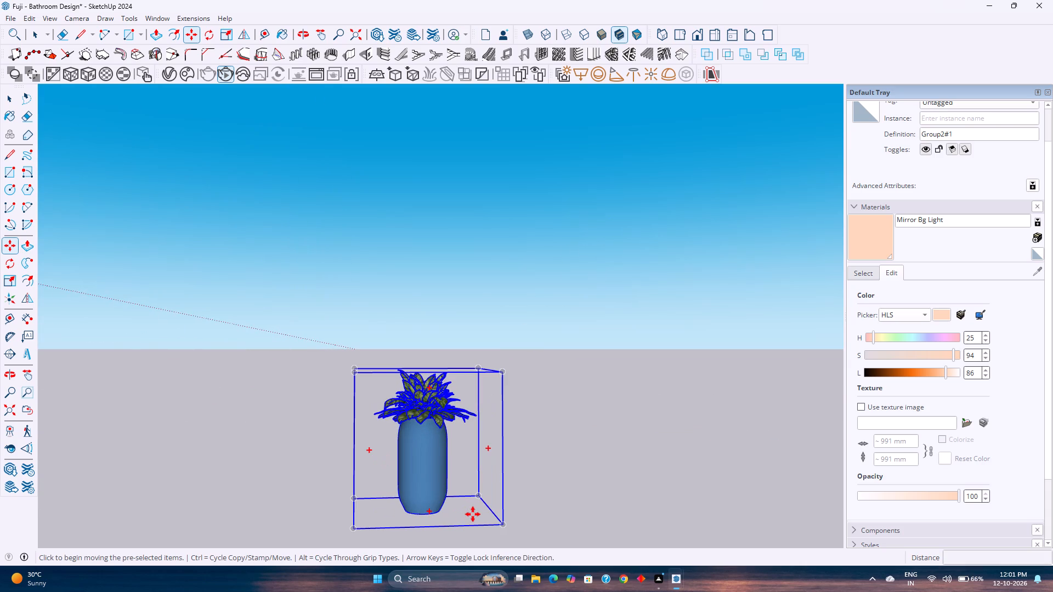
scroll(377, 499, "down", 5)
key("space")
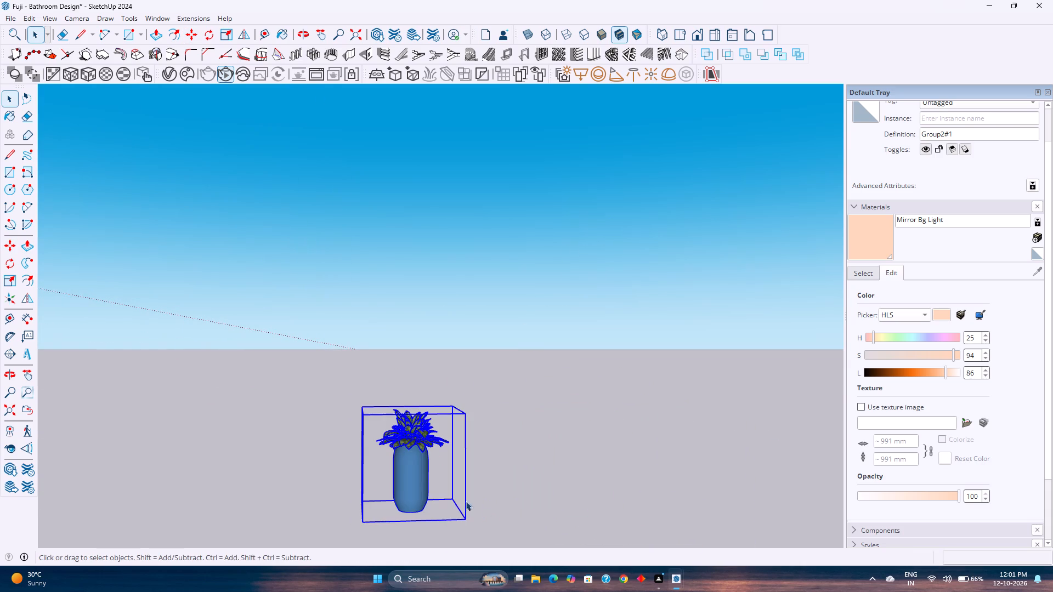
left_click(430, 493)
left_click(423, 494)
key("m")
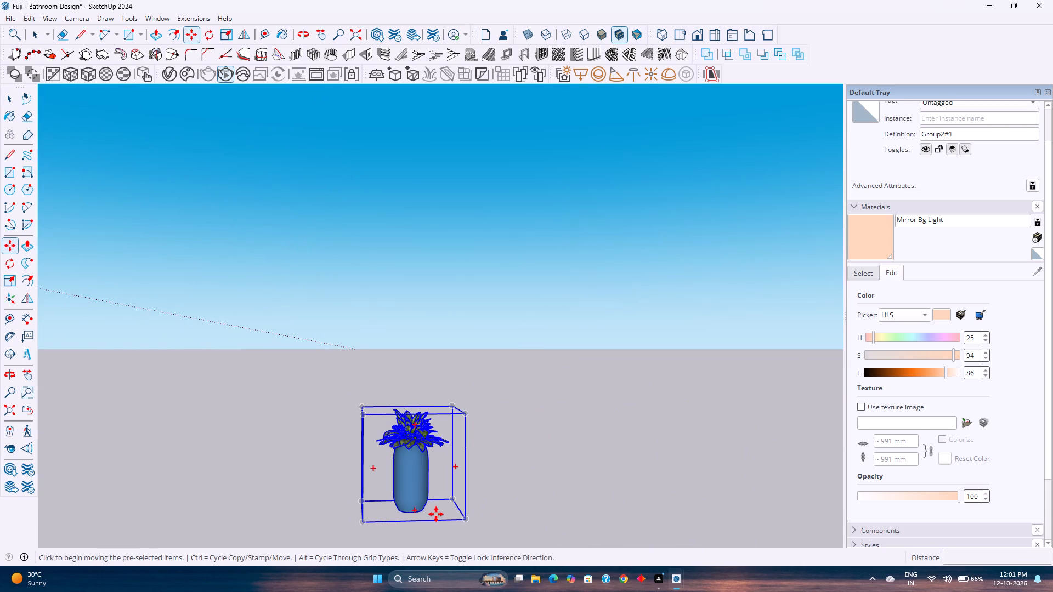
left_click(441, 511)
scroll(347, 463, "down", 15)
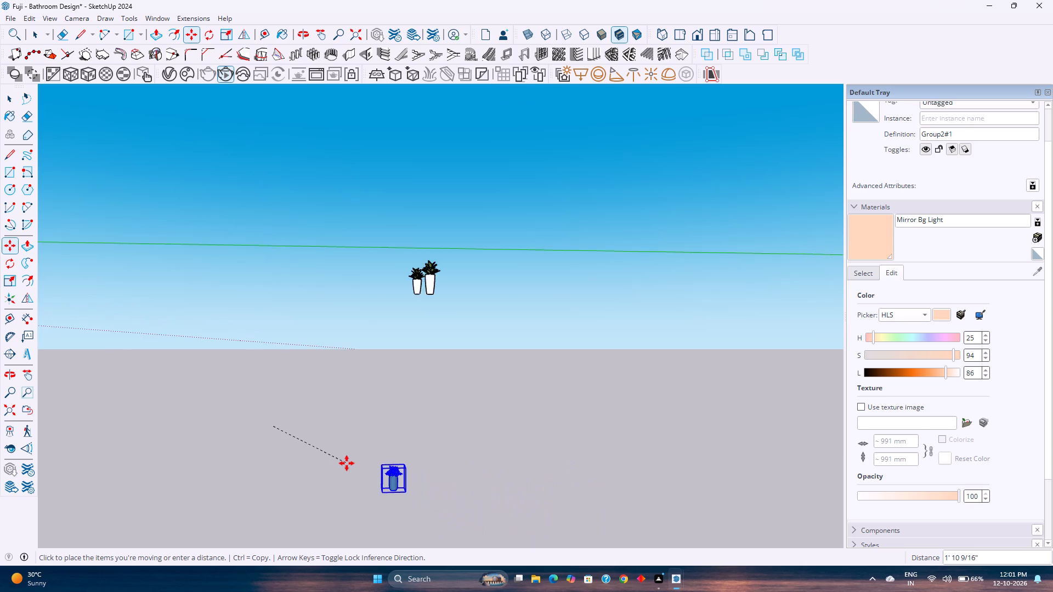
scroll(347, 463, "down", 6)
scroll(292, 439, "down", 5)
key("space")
Open the blue-pot plant's group, select its pot and foliage together, and make them a new group.
scroll(344, 456, "up", 3)
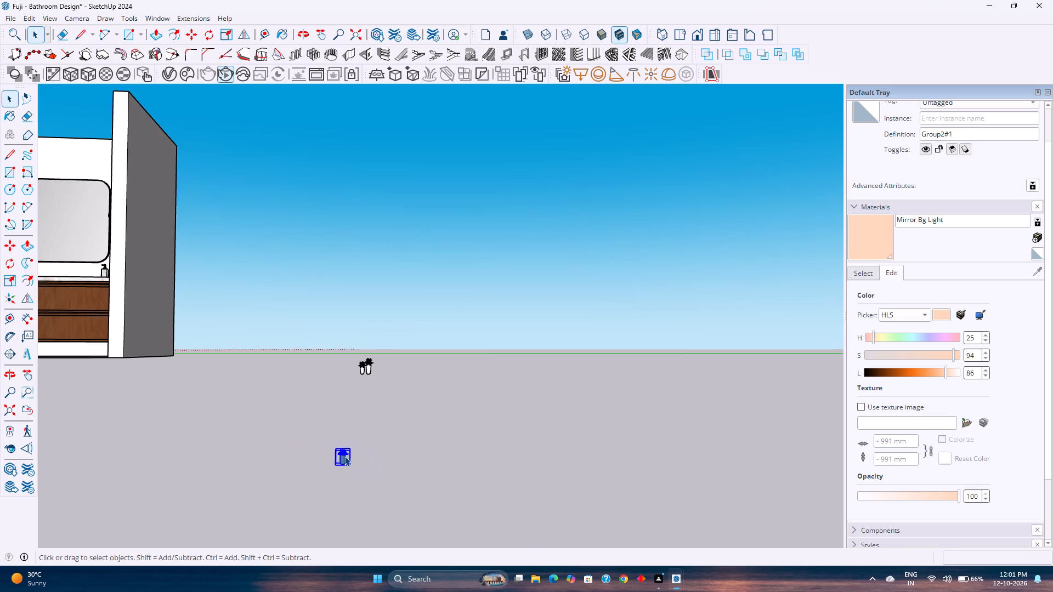
scroll(344, 456, "up", 2)
double_click(344, 457)
scroll(344, 457, "up", 3)
left_click(343, 464)
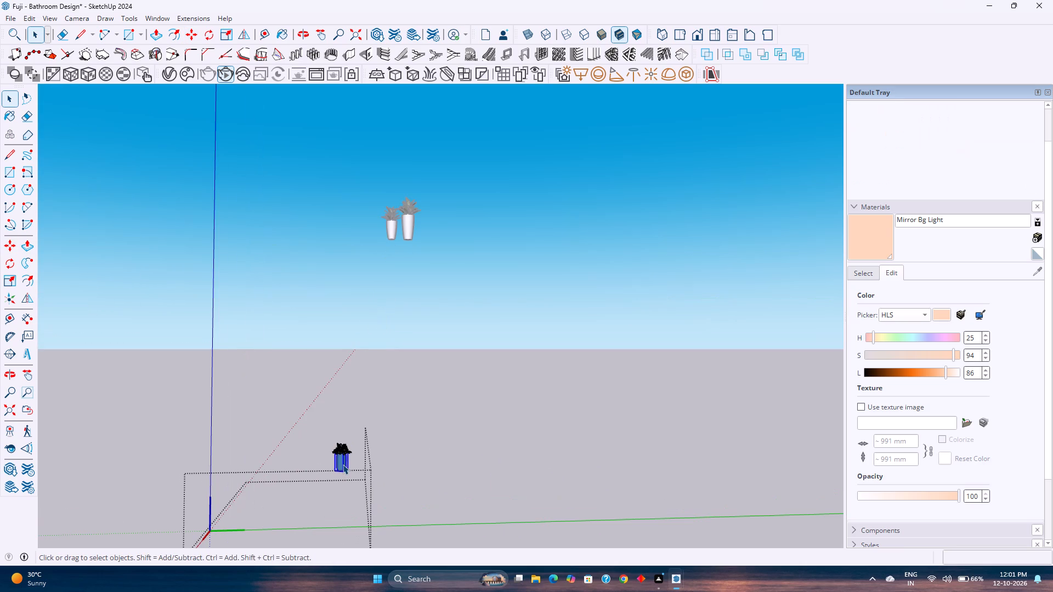
scroll(343, 464, "up", 4)
left_click_drag(317, 426, 367, 487)
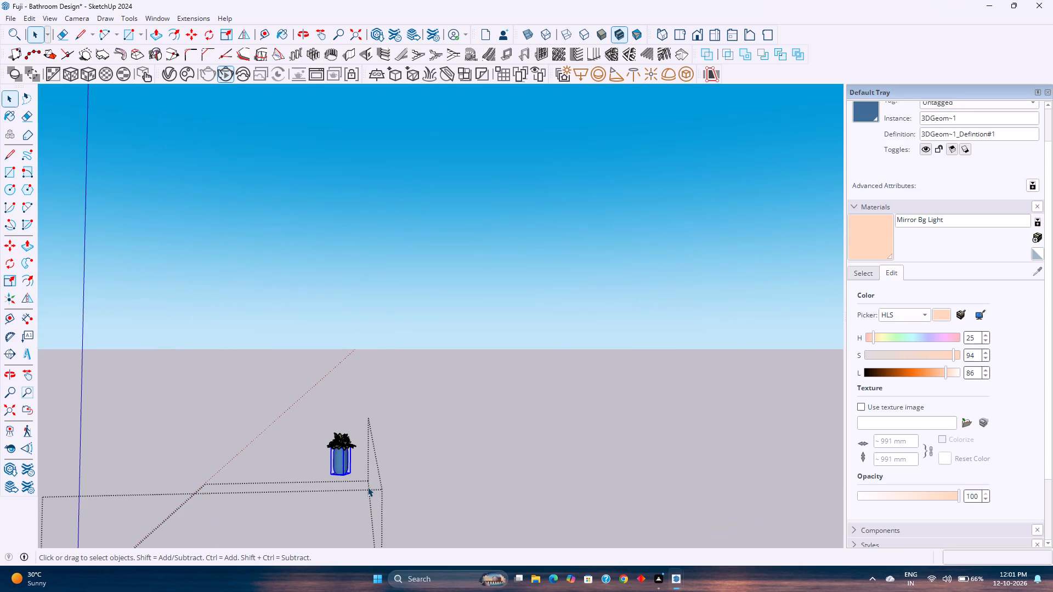
left_click_drag(367, 487, 373, 495)
right_click(337, 463)
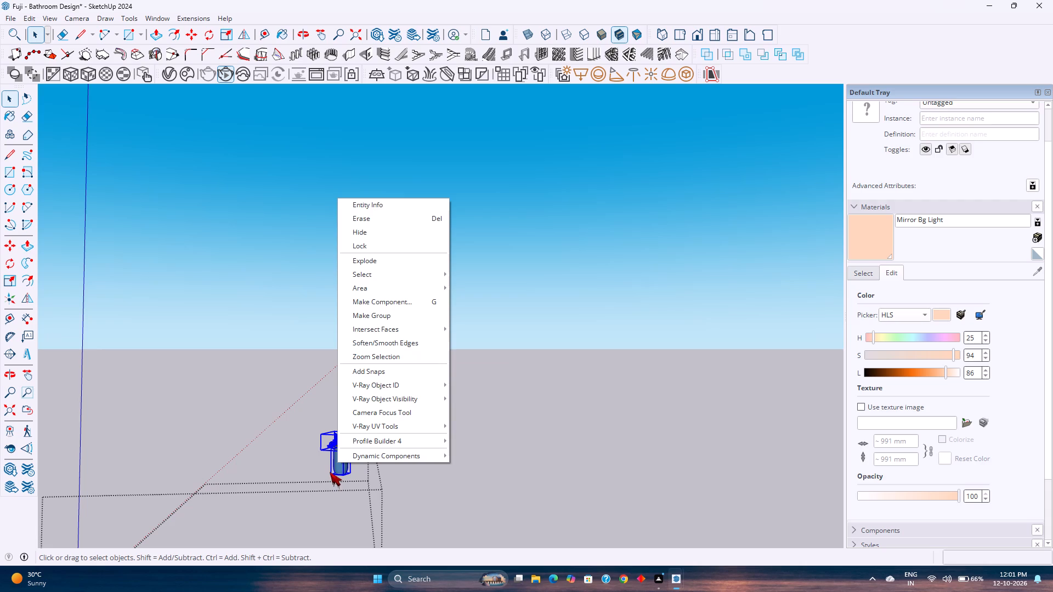
left_click(373, 313)
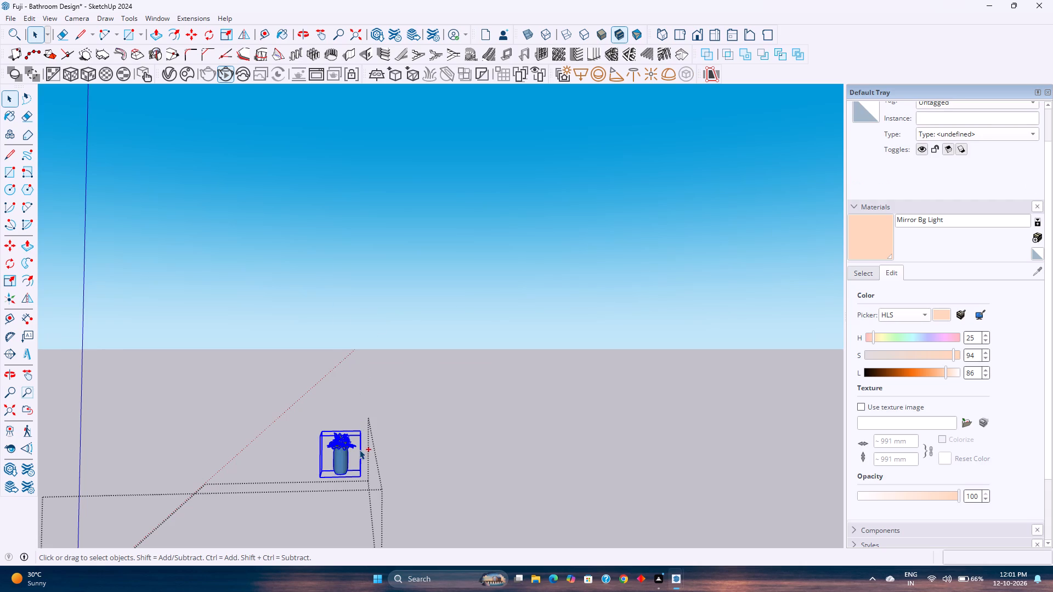
Cut the new plant group out of its parent group and paste it on the ground in front of the vanity.
key("ctrl+x")
scroll(363, 450, "down", 10)
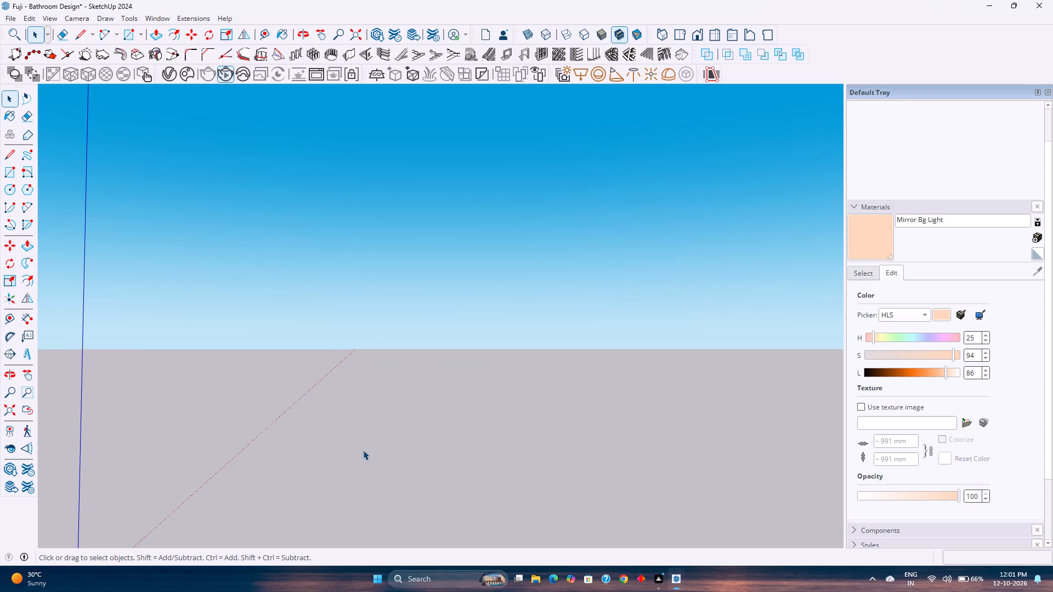
scroll(363, 450, "down", 6)
left_click(14, 408)
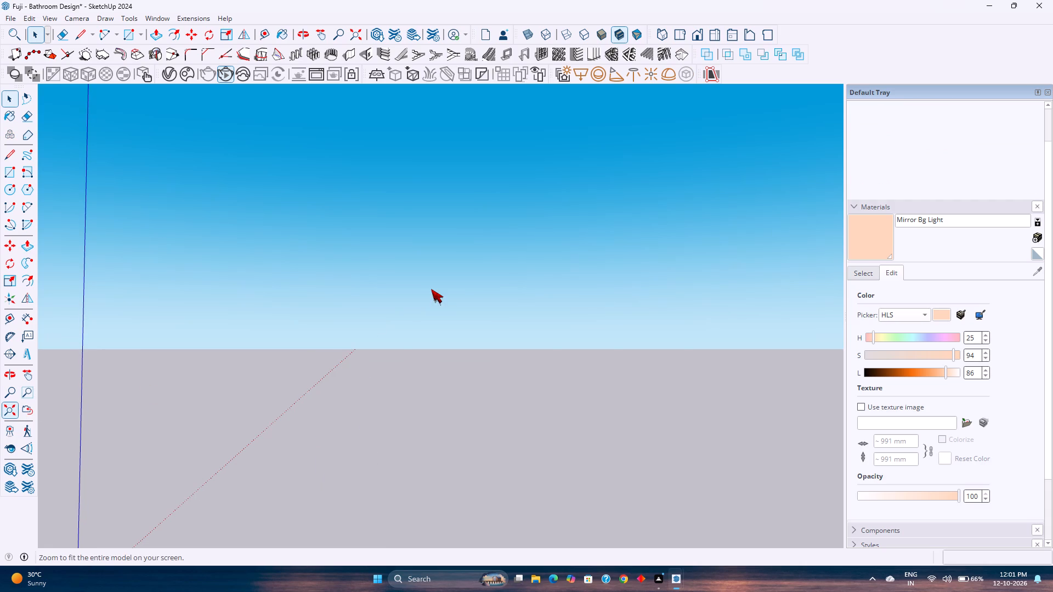
middle_click_drag(486, 397, 376, 455)
scroll(376, 452, "down", 3)
middle_click_drag(415, 448, 431, 385)
key("Escape")
scroll(636, 496, "down", 1)
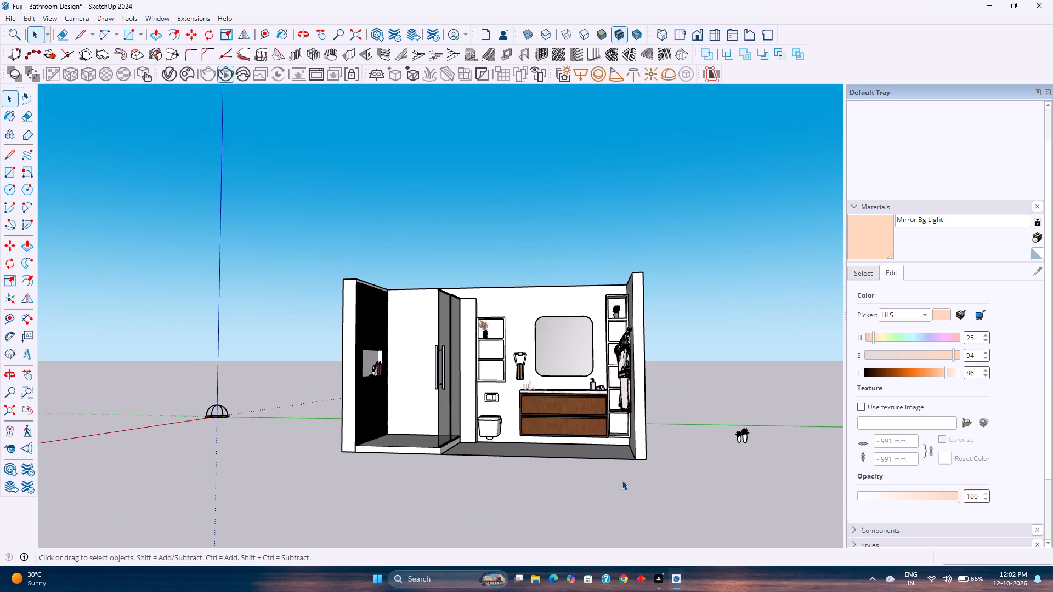
middle_click_drag(638, 469, 613, 378, "shift")
middle_click_drag(611, 366, 639, 406)
middle_click_drag(586, 481, 571, 453)
key("ctrl+v")
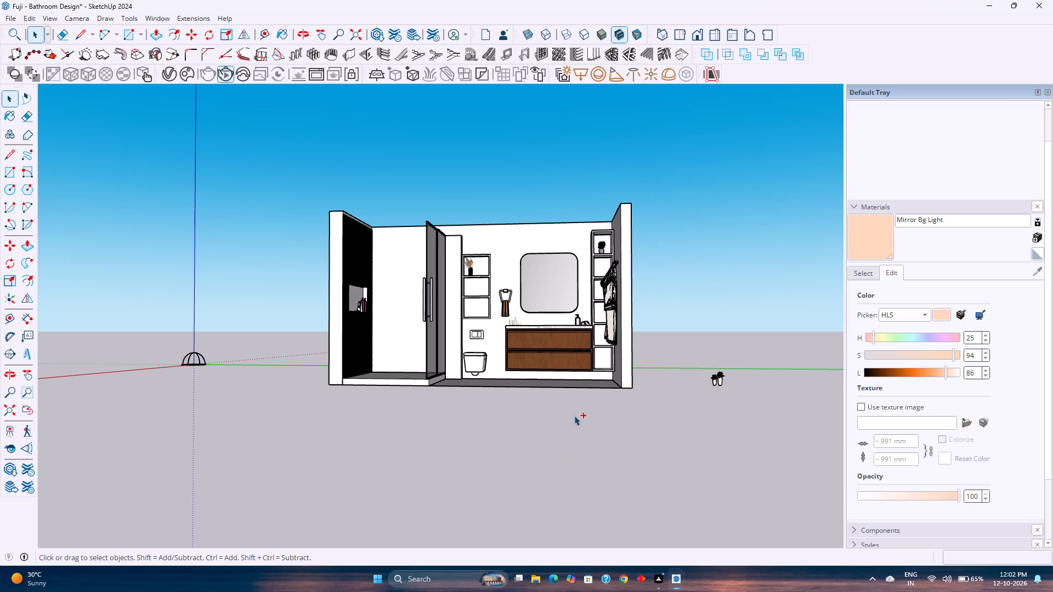
left_click(542, 459)
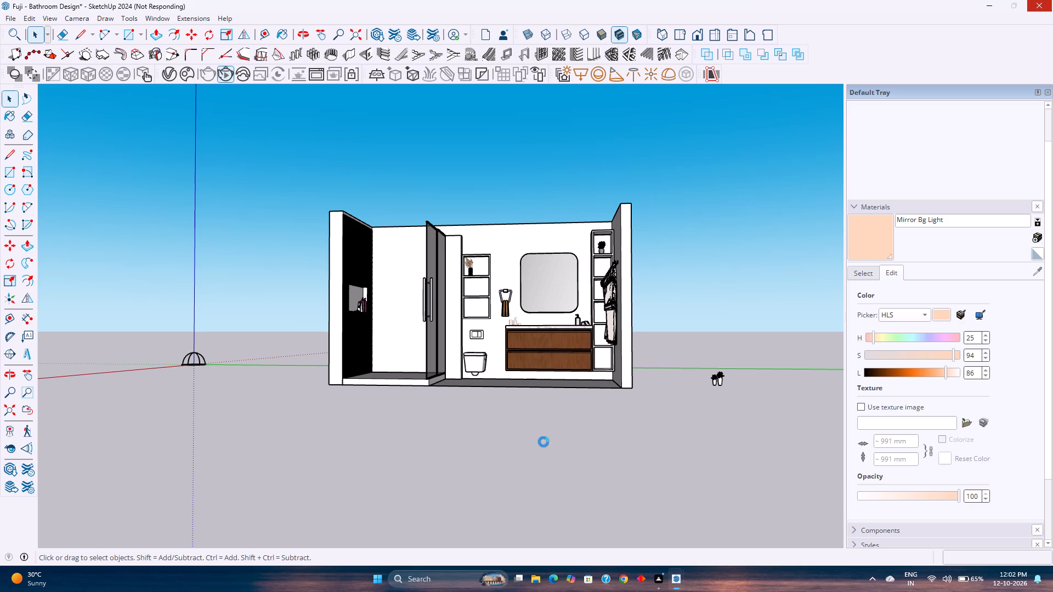
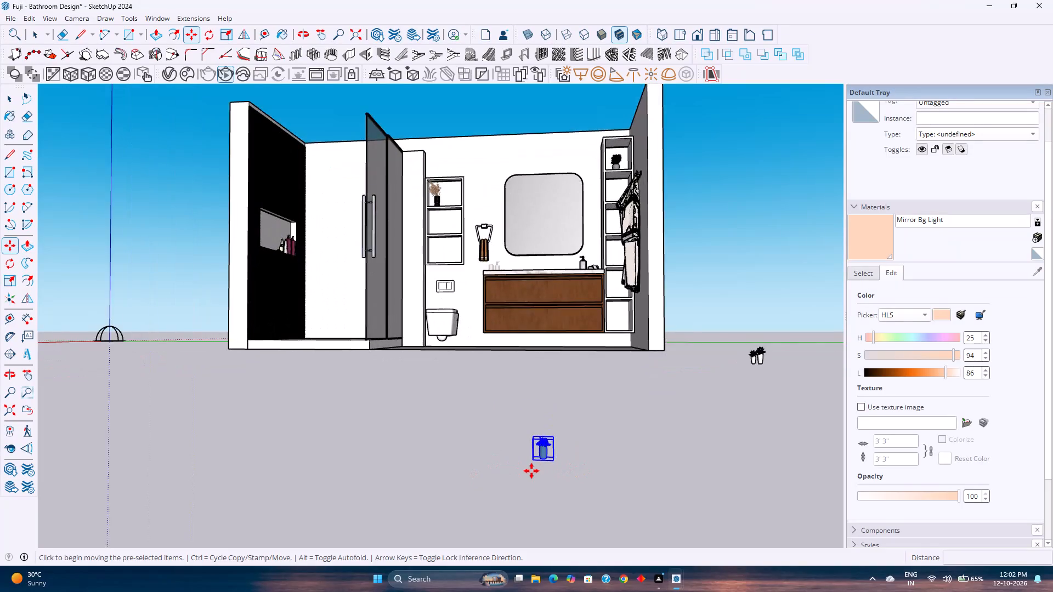
Move the blue-pot plant from the ground in front of the bathroom to the niche in the black shower wall.
scroll(531, 471, "up", 2)
left_click(531, 459)
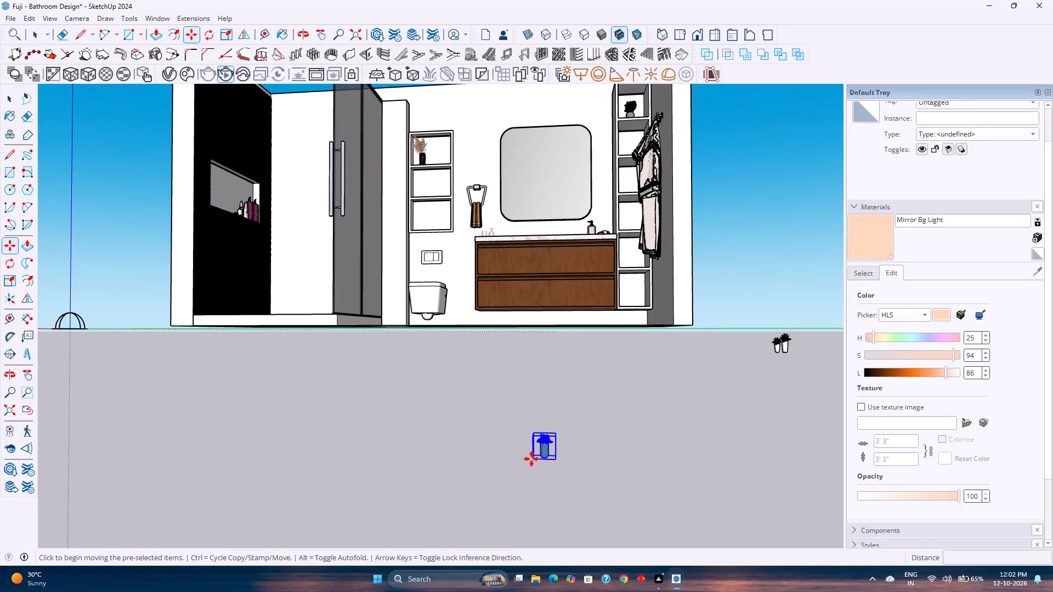
scroll(318, 304, "down", 1)
middle_click_drag(227, 183, 199, 347)
middle_click(199, 347)
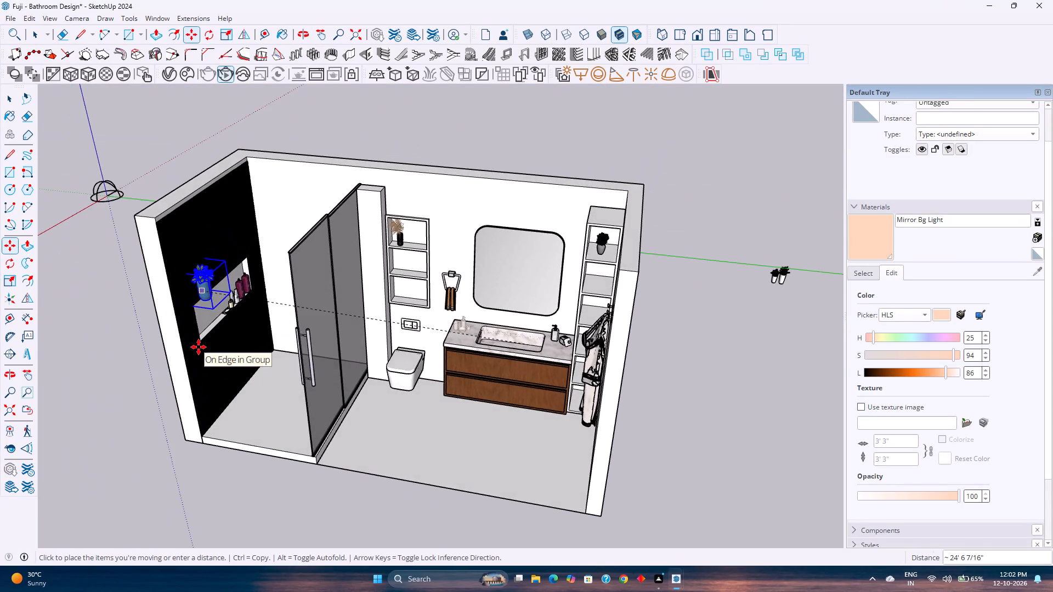
scroll(199, 347, "up", 20)
scroll(199, 347, "up", 7)
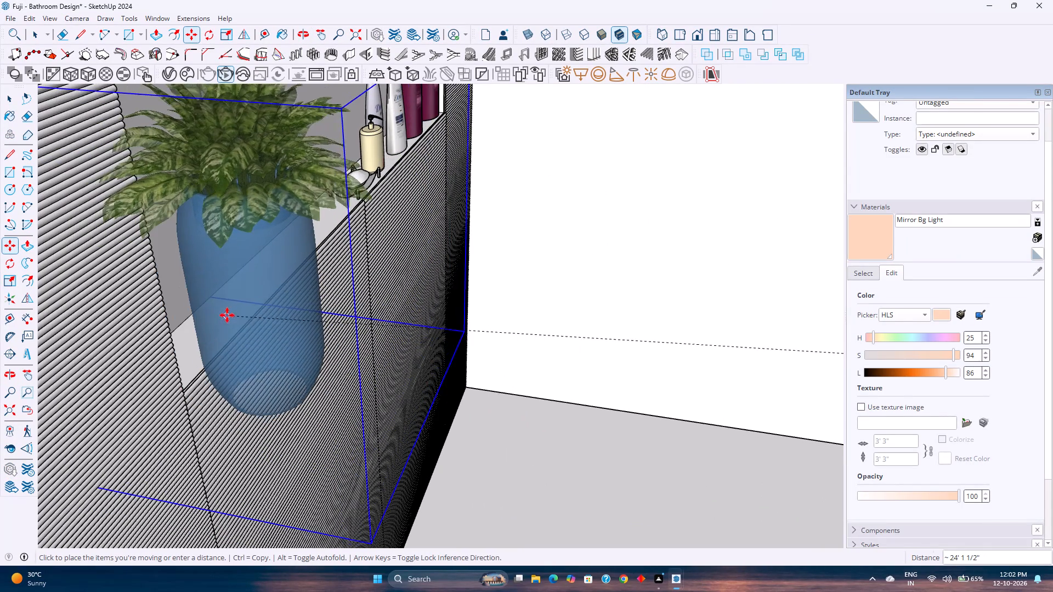
left_click(213, 287)
Scale the blue-pot plant down uniformly to about 0.47.
middle_click_drag(304, 378, 218, 320)
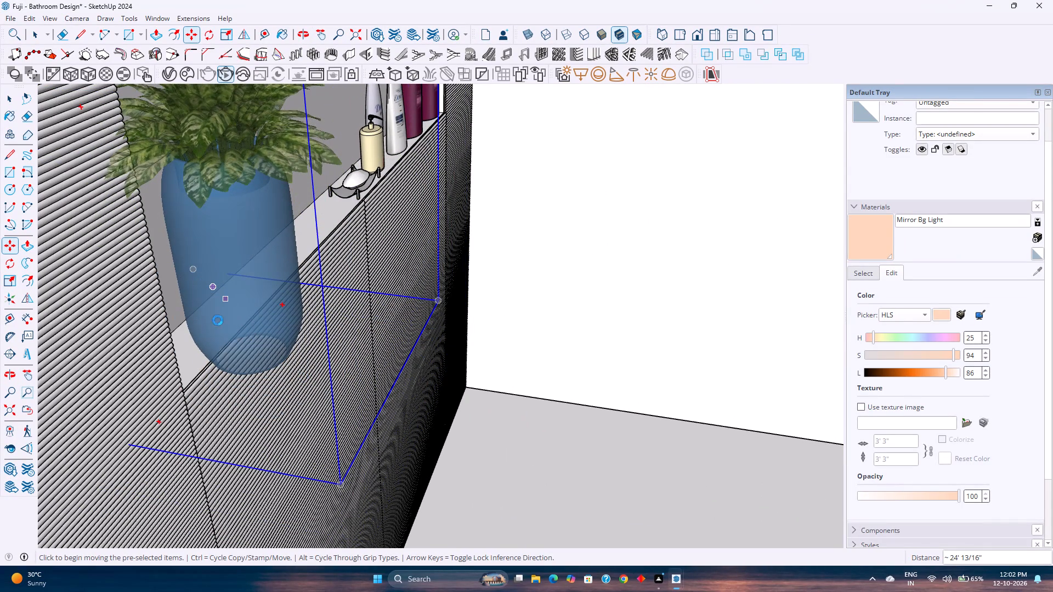
middle_click_drag(218, 320, 206, 312)
scroll(206, 312, "down", 10)
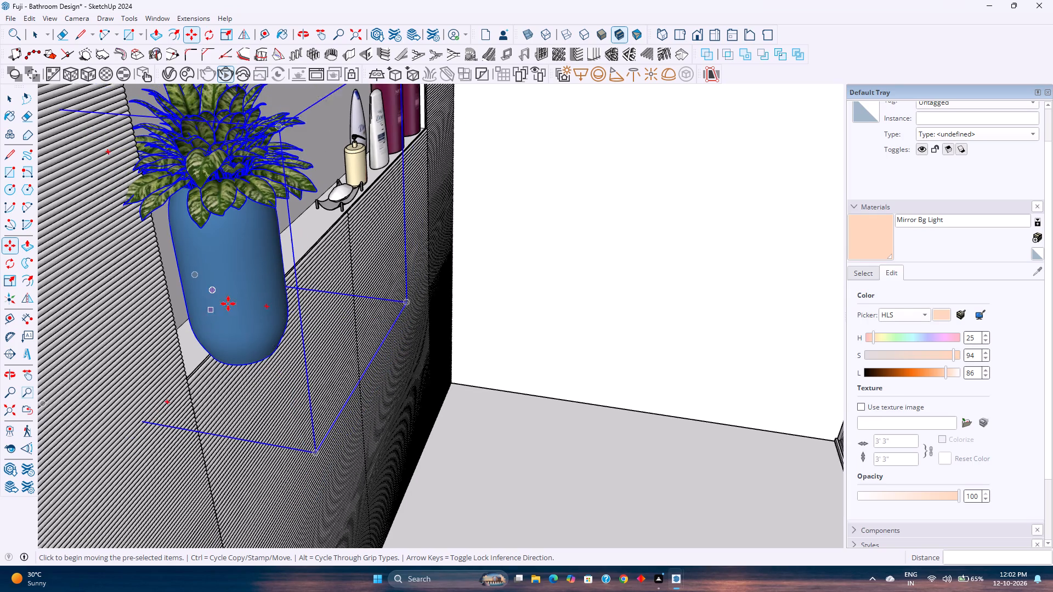
scroll(228, 304, "down", 1)
key("s")
scroll(330, 335, "down", 4)
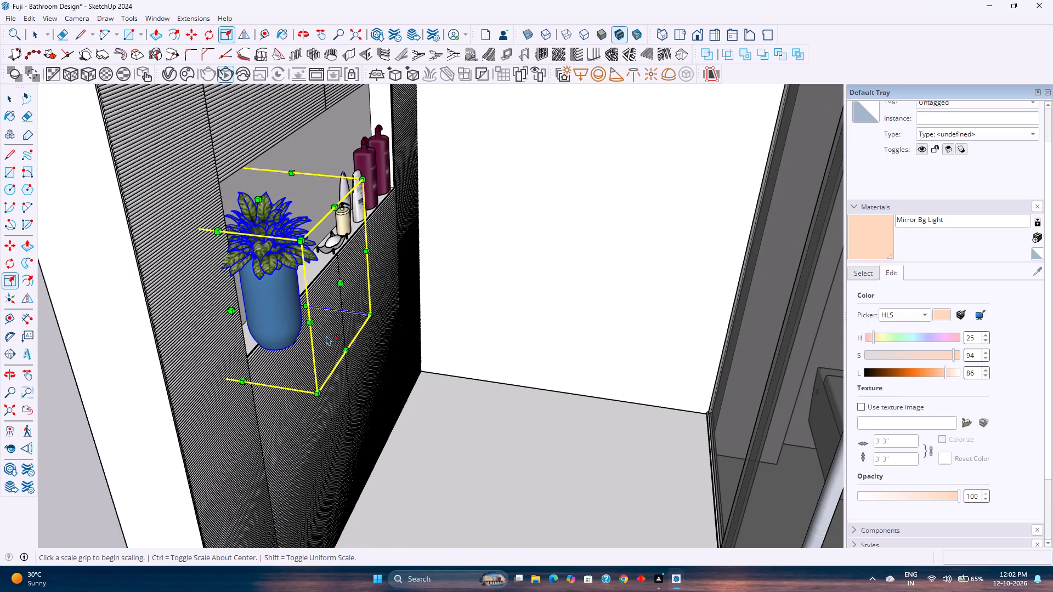
left_click(229, 163)
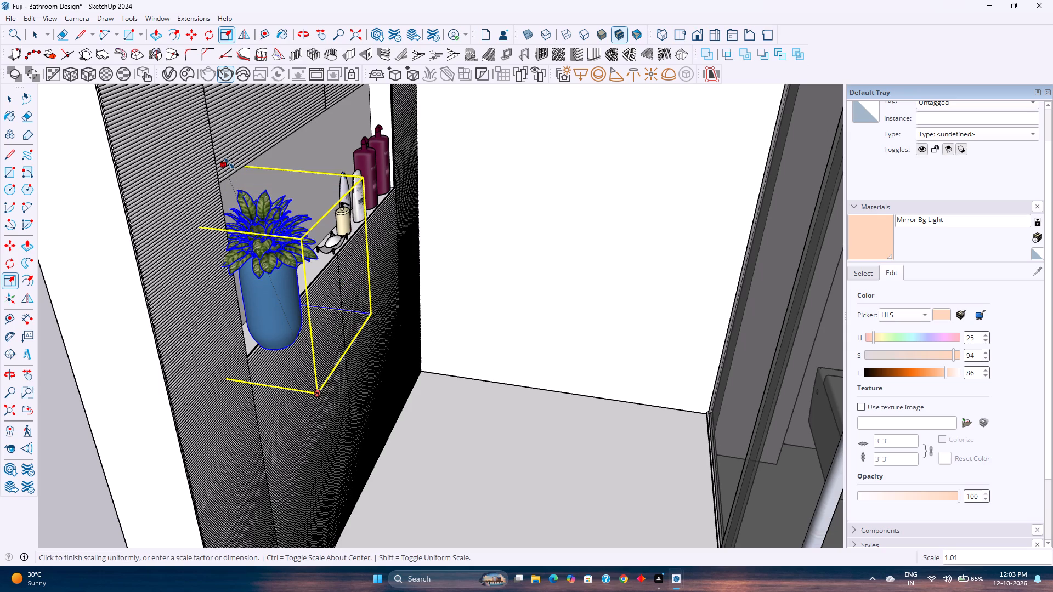
left_click(299, 269)
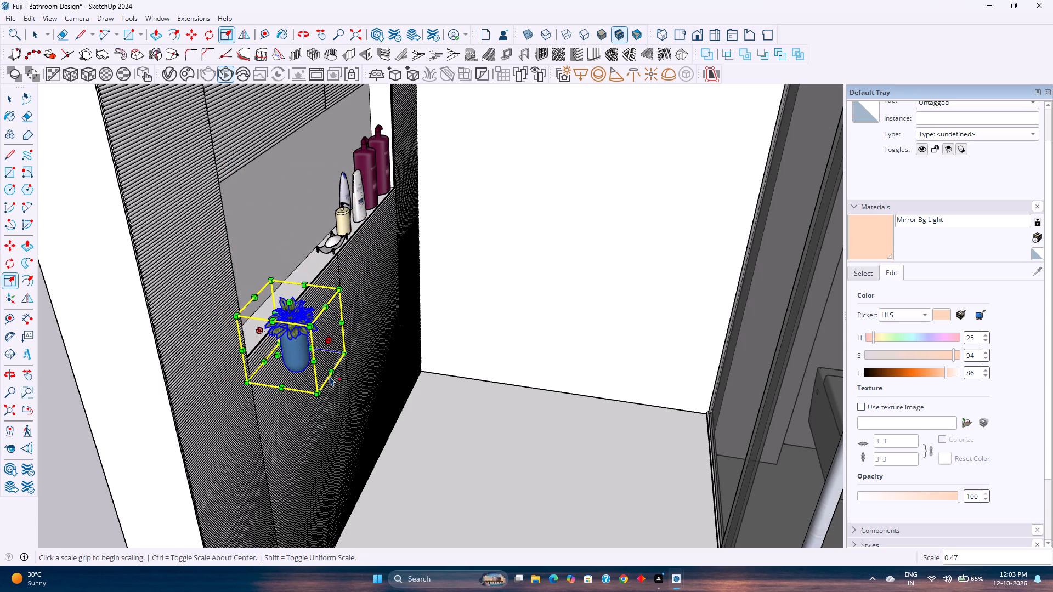
Move the scaled blue-pot plant closer to the outer end of the shower niche ledge, about 2 15/16".
middle_click_drag(328, 382, 247, 311)
middle_click(247, 310)
key("m")
scroll(247, 310, "up", 4)
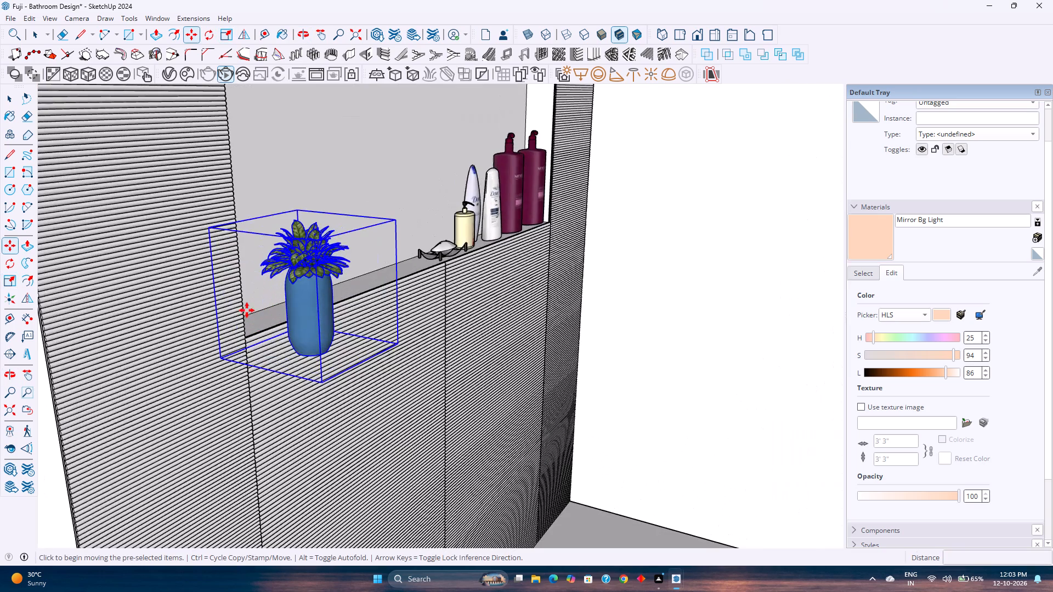
scroll(247, 310, "up", 1)
left_click(293, 360)
scroll(269, 323, "up", 7)
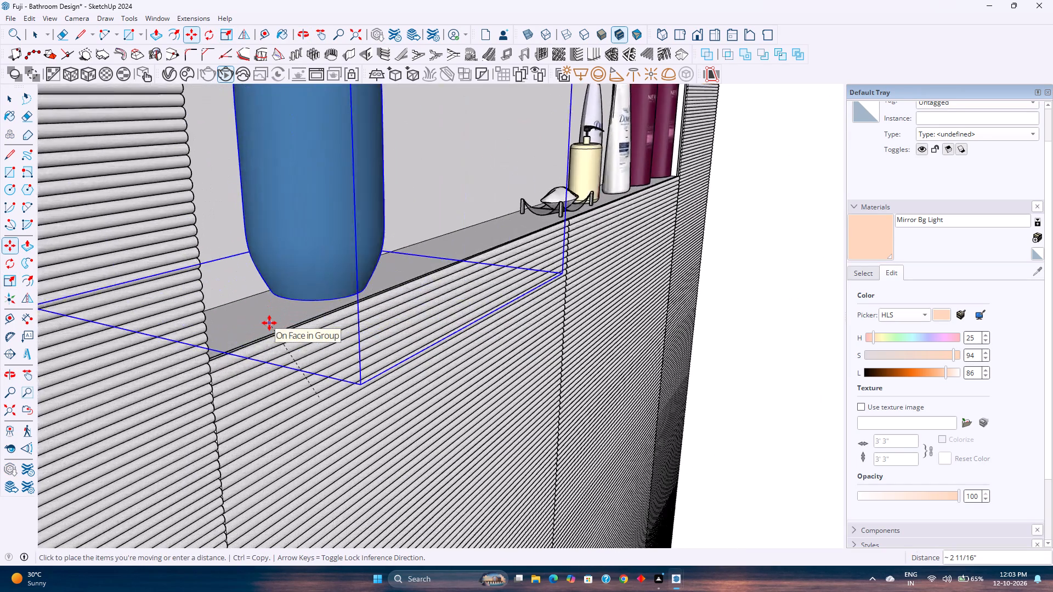
scroll(269, 323, "up", 5)
middle_click_drag(269, 323, 288, 369)
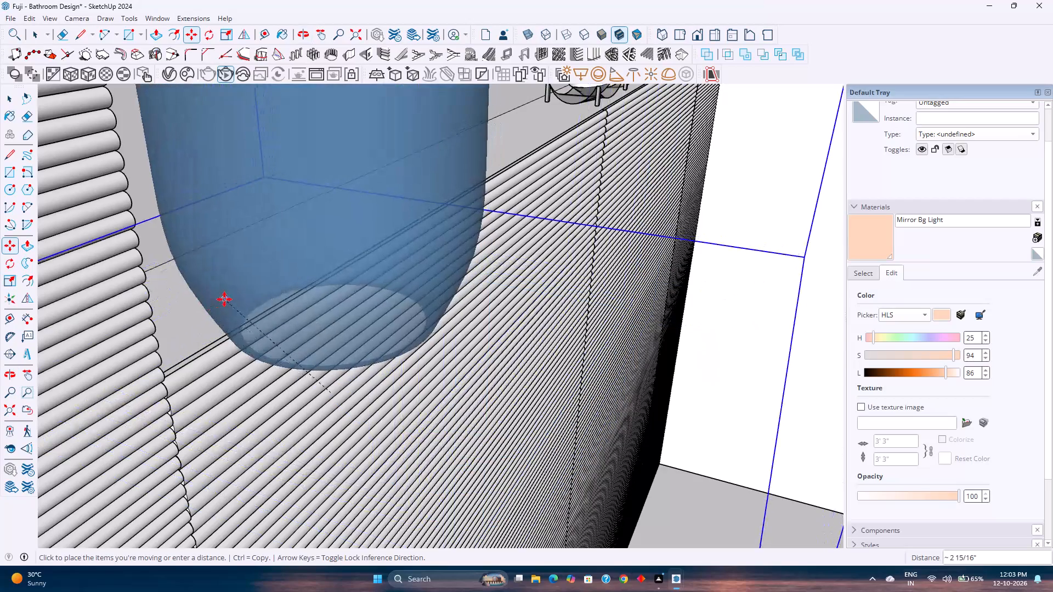
left_click(224, 299)
Move the blue-pot plant toward the niche opening's outer corner and lower its base to the ledge level.
middle_click_drag(338, 332, 98, 293)
scroll(98, 293, "down", 11)
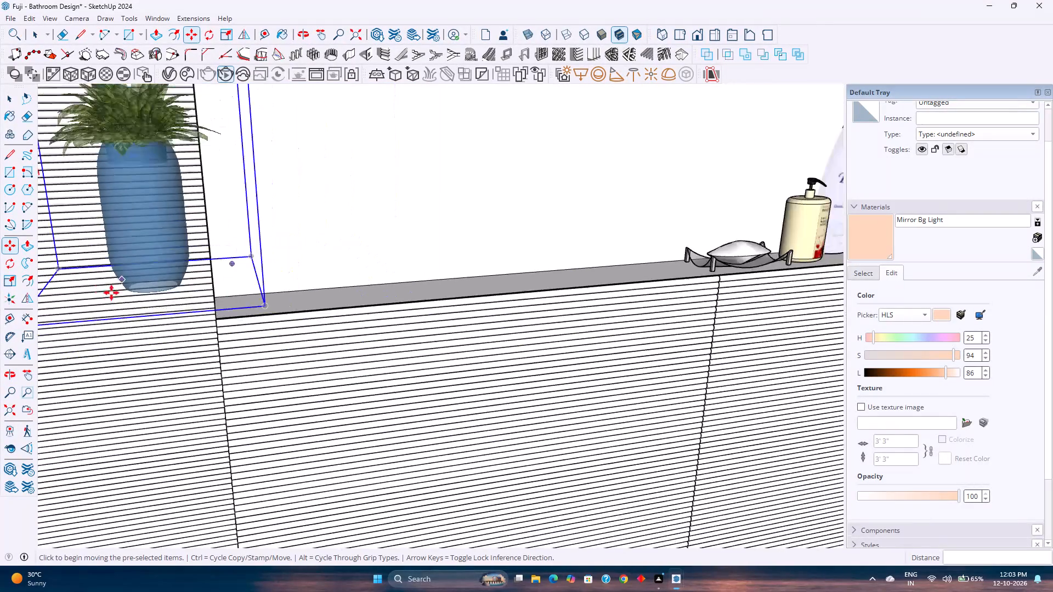
middle_click_drag(245, 298, 75, 307)
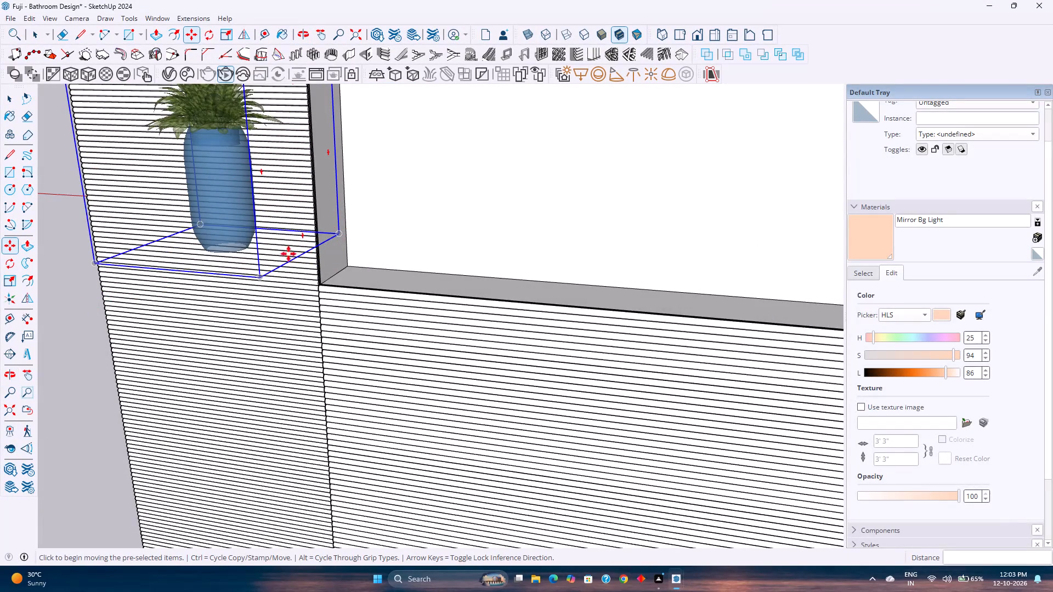
left_click(279, 253)
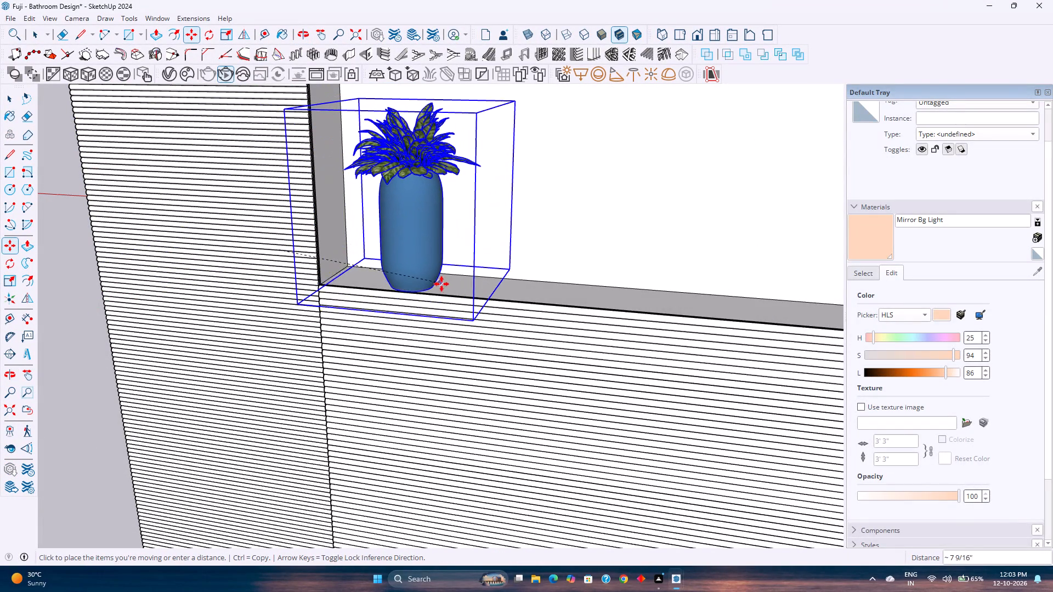
scroll(462, 287, "up", 7)
middle_click_drag(462, 287, 194, 242)
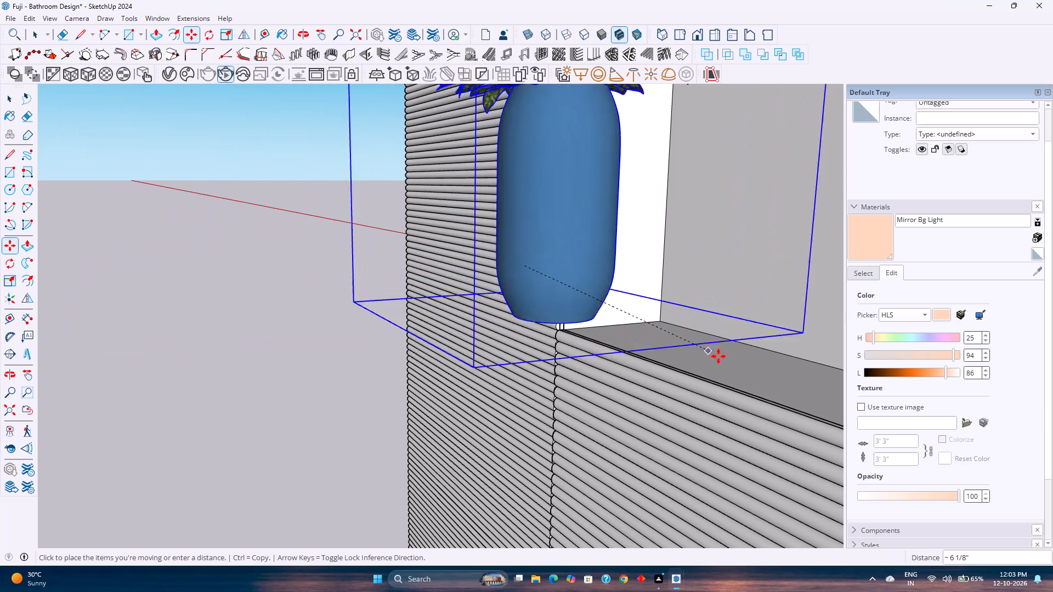
scroll(713, 360, "up", 1)
middle_click_drag(704, 357, 621, 300)
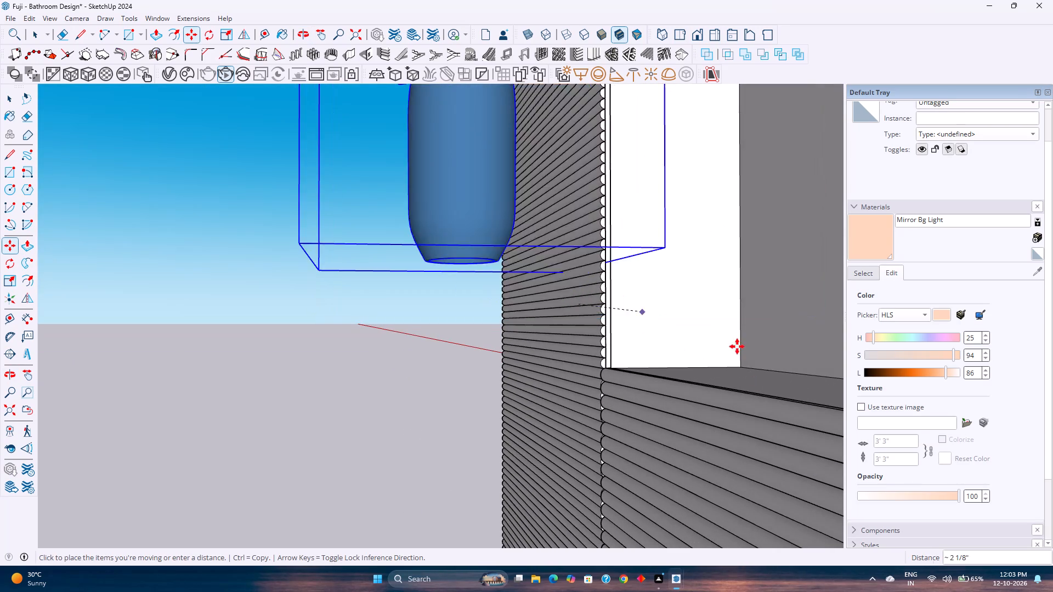
left_click(719, 378)
left_click(774, 317)
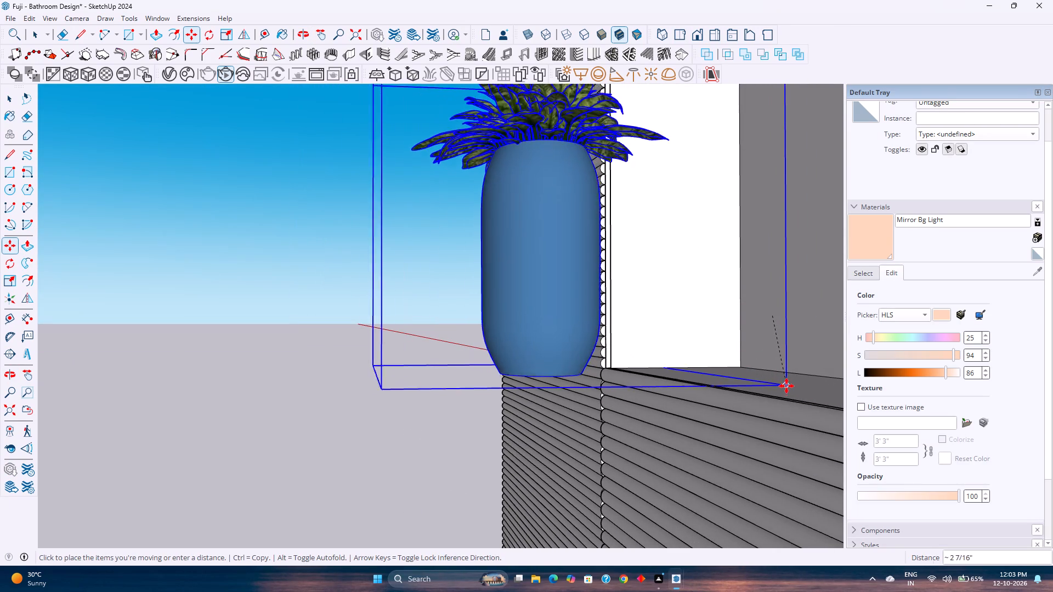
middle_click_drag(792, 382, 718, 382)
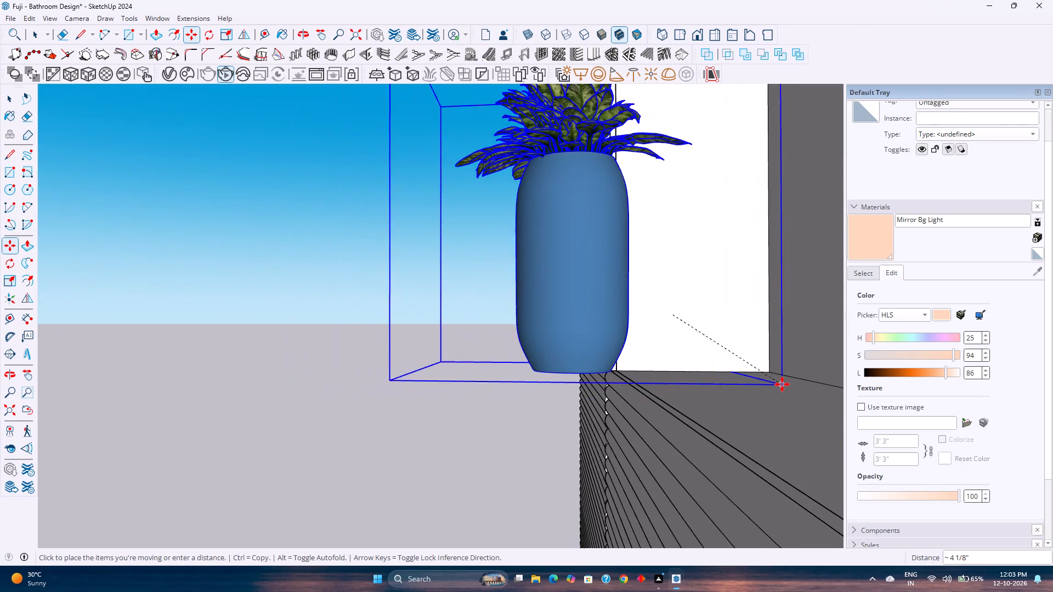
left_click(745, 385)
Move the blue-pot plant about 3 7/16" along the green axis, deeper into the niche.
middle_click_drag(714, 403, 711, 380)
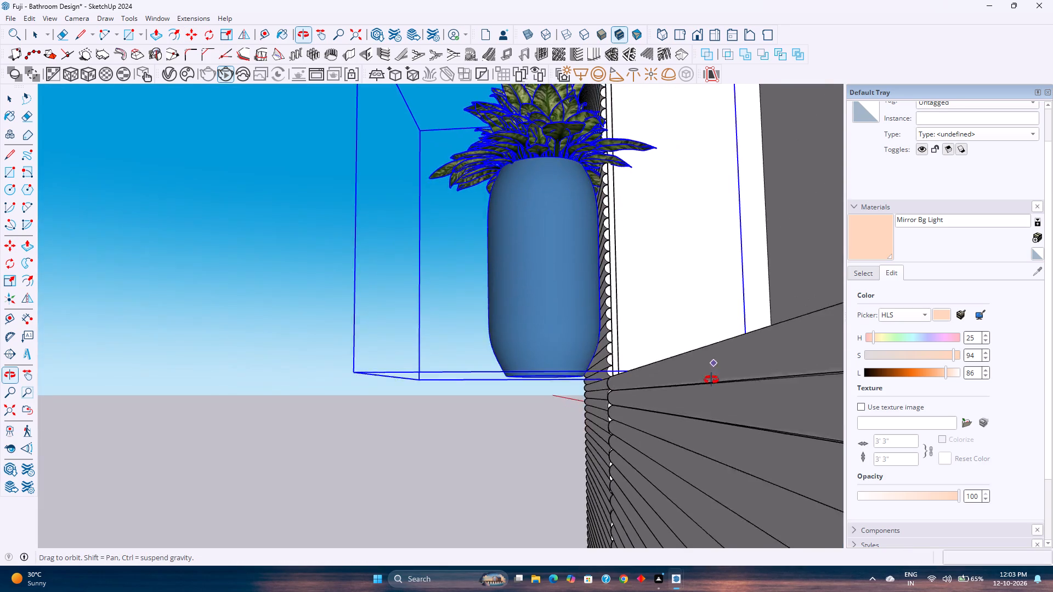
middle_click_drag(711, 380, 722, 407)
left_click(359, 384)
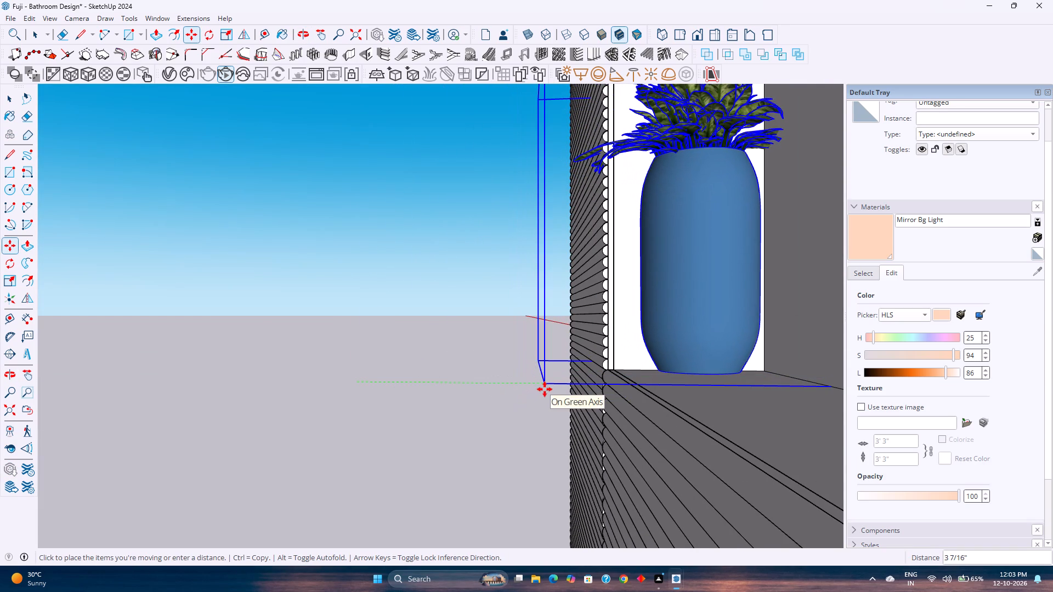
left_click(545, 389)
Move the blue-pot plant about 3 7/16" along the niche ledge, clear of the niche's outer end wall.
middle_click_drag(463, 392, 768, 462)
middle_click_drag(556, 345, 633, 375)
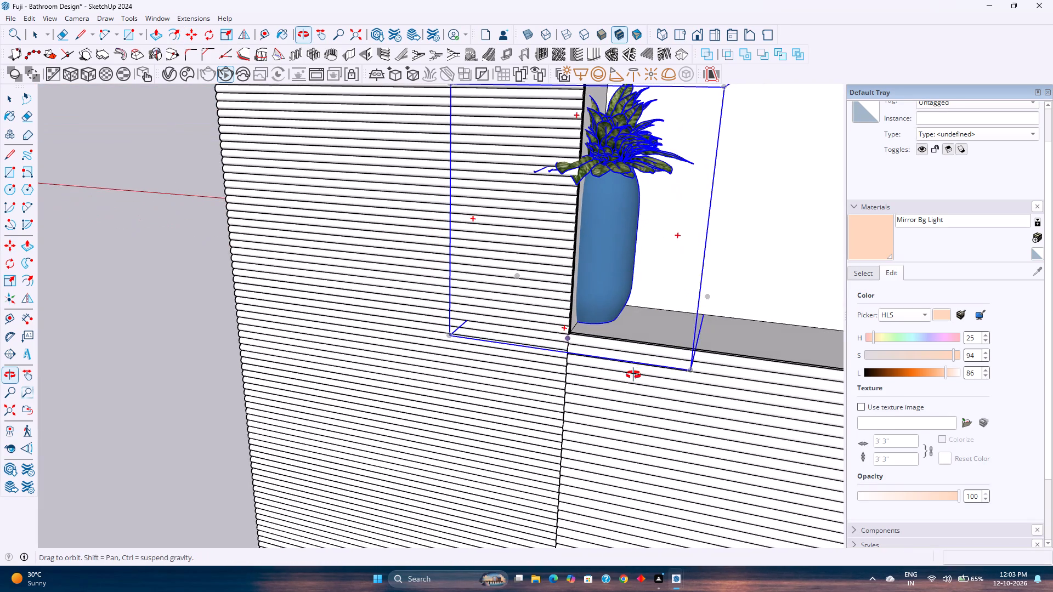
middle_click_drag(633, 375, 635, 375)
left_click(452, 333)
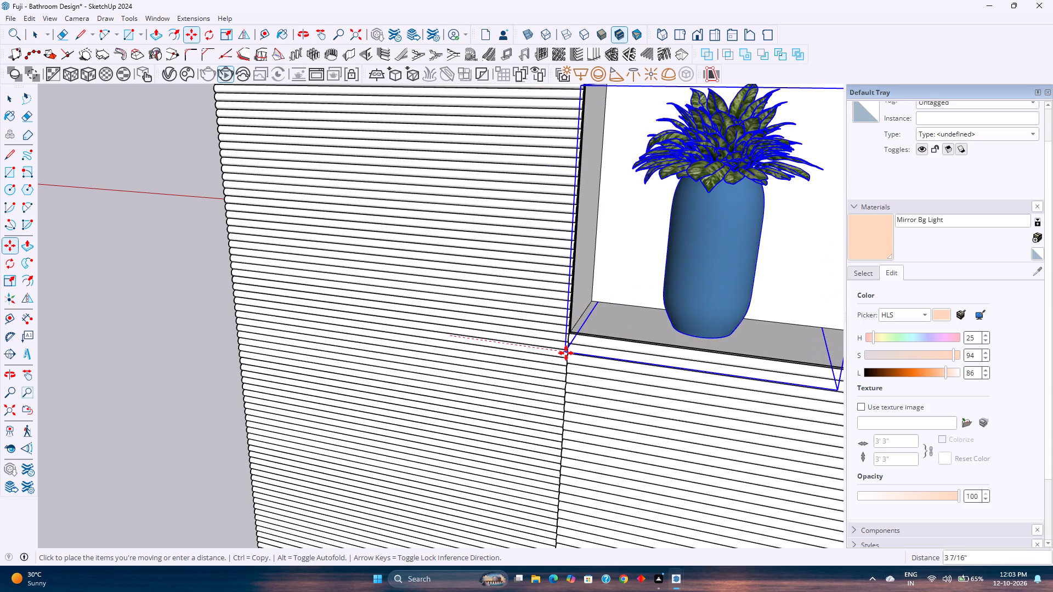
left_click(566, 353)
Nudge the blue-pot plant slightly back toward the niche's open front, and deselect it.
middle_click_drag(676, 337, 309, 300)
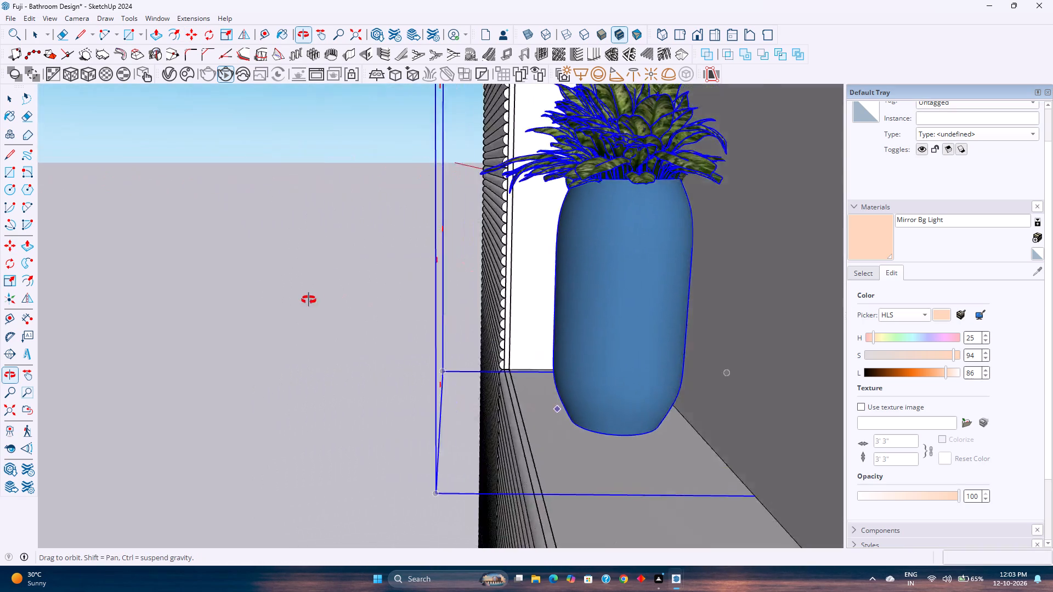
middle_click_drag(309, 300, 297, 284)
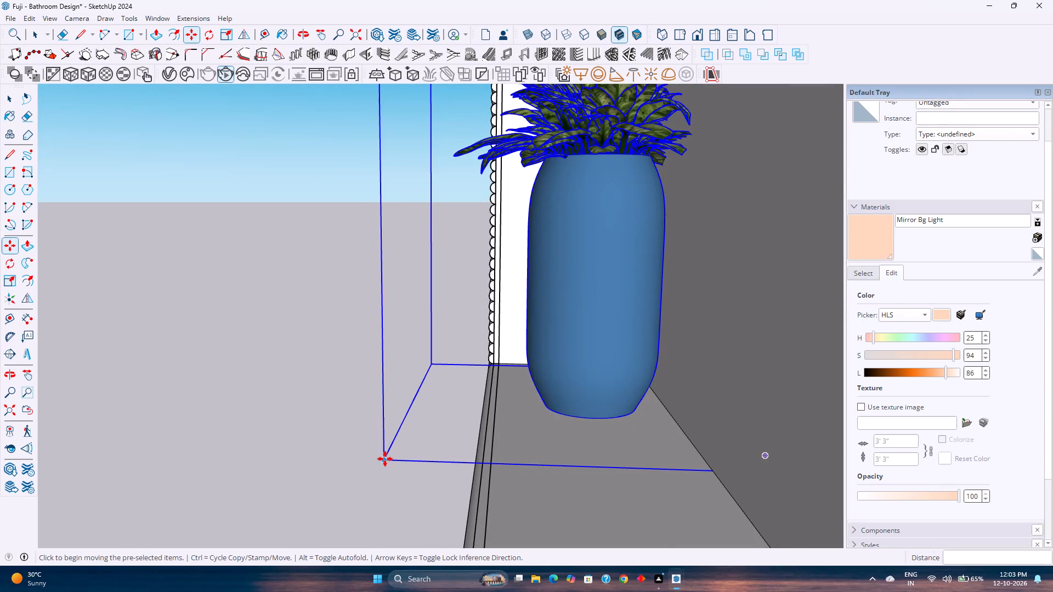
left_click(384, 459)
left_click(363, 459)
middle_click_drag(376, 445, 605, 447)
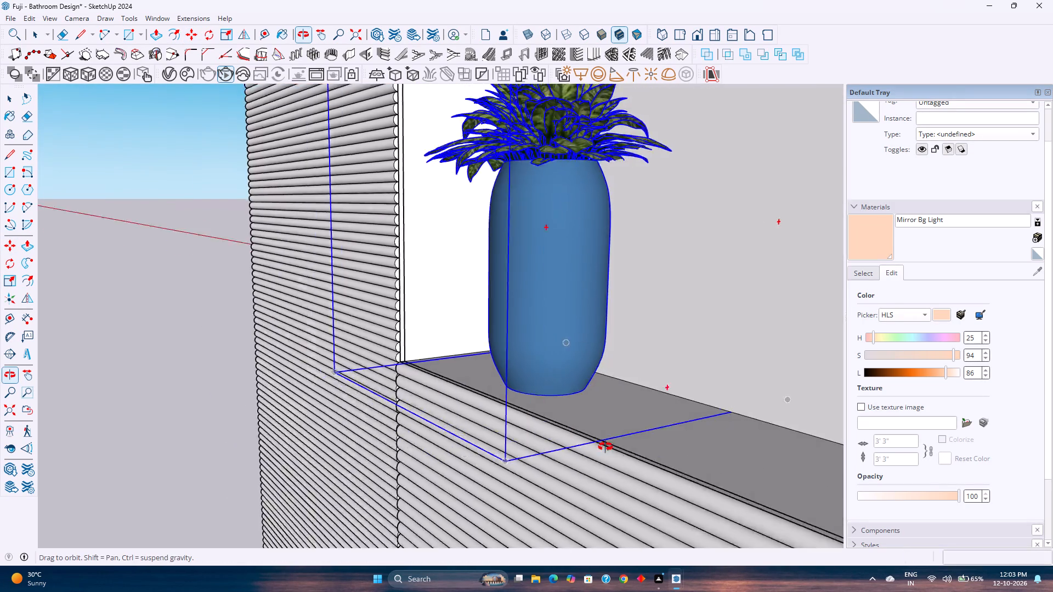
middle_click_drag(605, 447, 679, 442)
key("space")
scroll(545, 399, "down", 10)
middle_click_drag(539, 397, 707, 391)
scroll(707, 389, "down", 6)
left_click(9, 414)
middle_click_drag(262, 382, 447, 405)
middle_click_drag(369, 357, 673, 362)
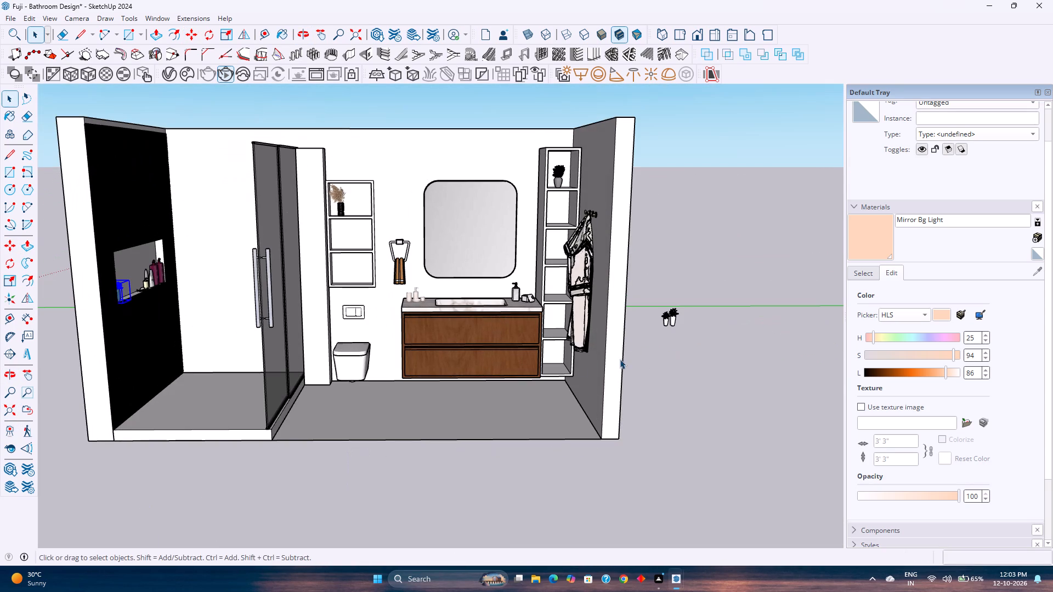
key("space")
key("Escape")
Move the Plant pots 03 pair from outside the room to the bottom compartment of the wall shelf beside the towel ring.
scroll(723, 356, "up", 4)
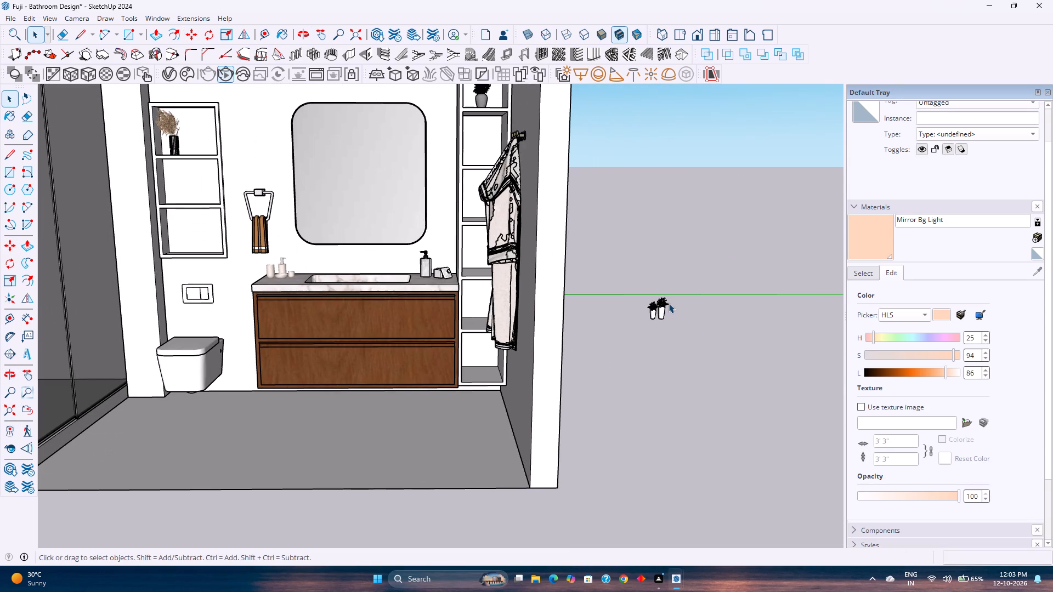
left_click(664, 304)
key("m")
scroll(649, 314, "up", 7)
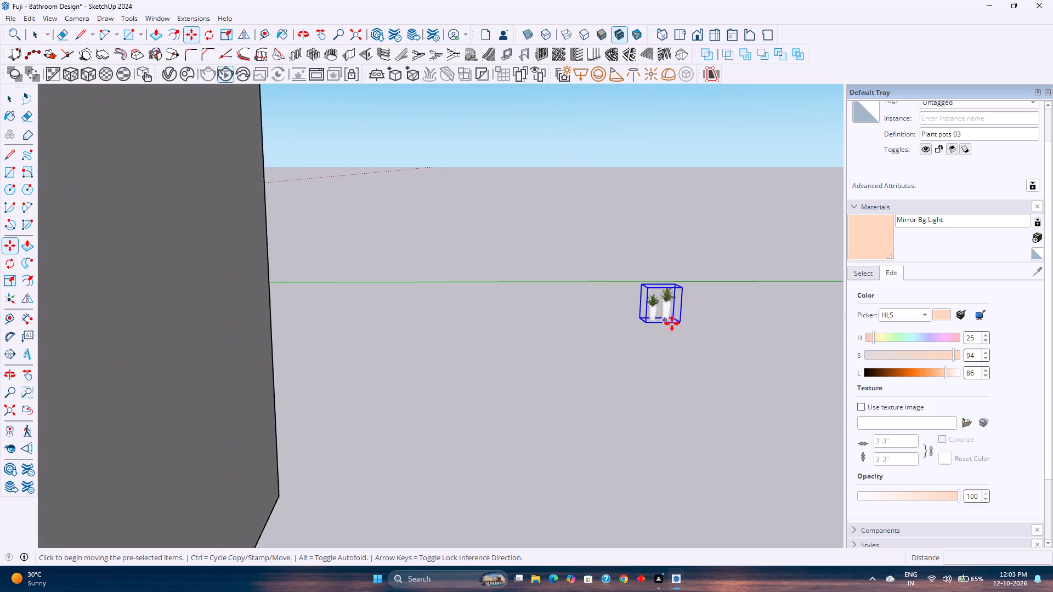
scroll(672, 323, "up", 20)
scroll(672, 323, "up", 4)
middle_click_drag(663, 330, 661, 366)
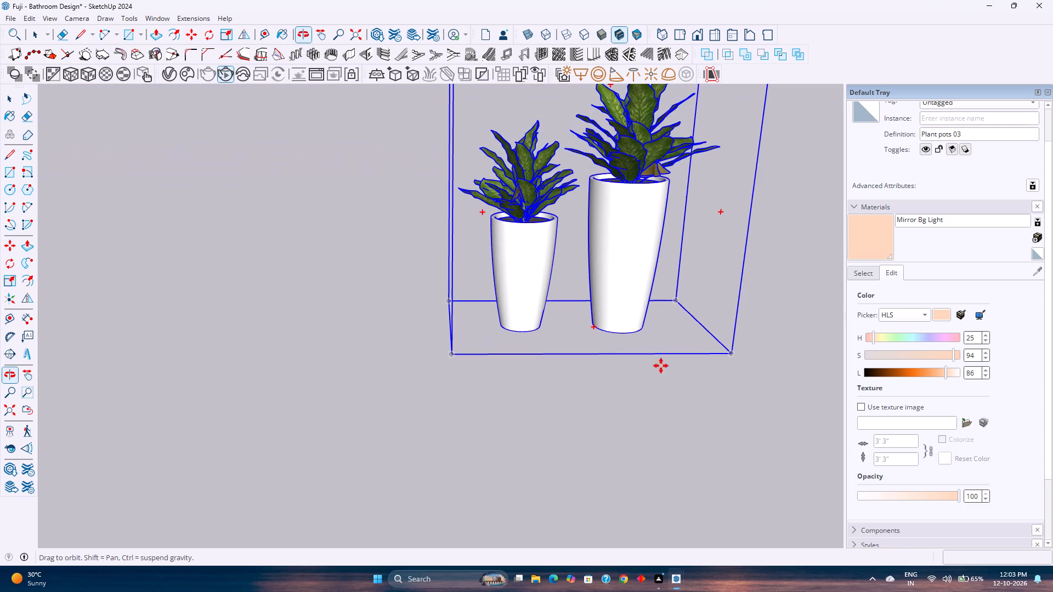
left_click(659, 325)
scroll(527, 372, "down", 18)
middle_click_drag(308, 371, 358, 355)
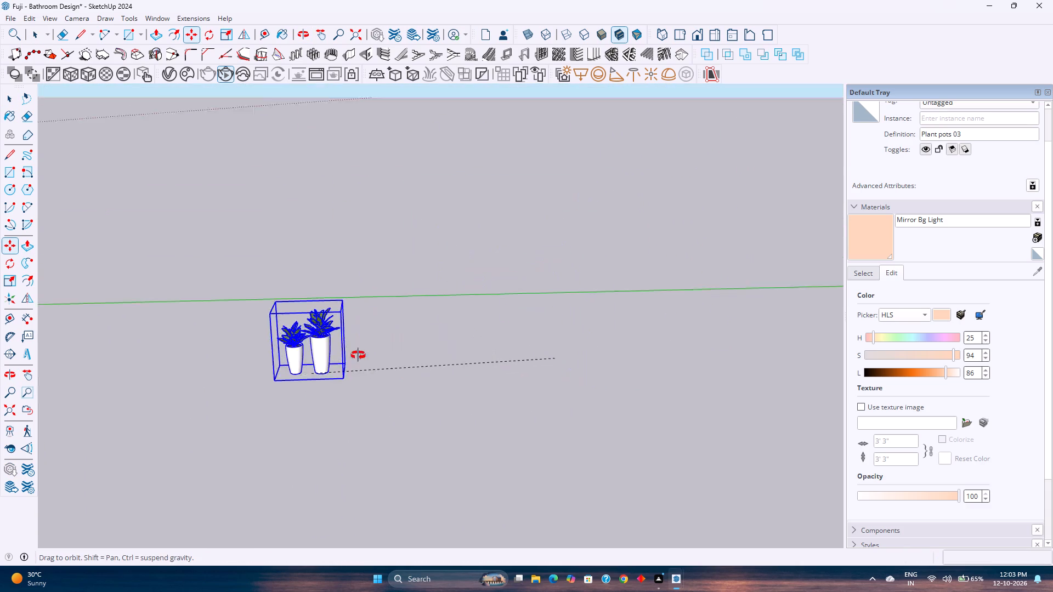
middle_click_drag(358, 355, 495, 336)
scroll(495, 336, "down", 17)
left_click(8, 411)
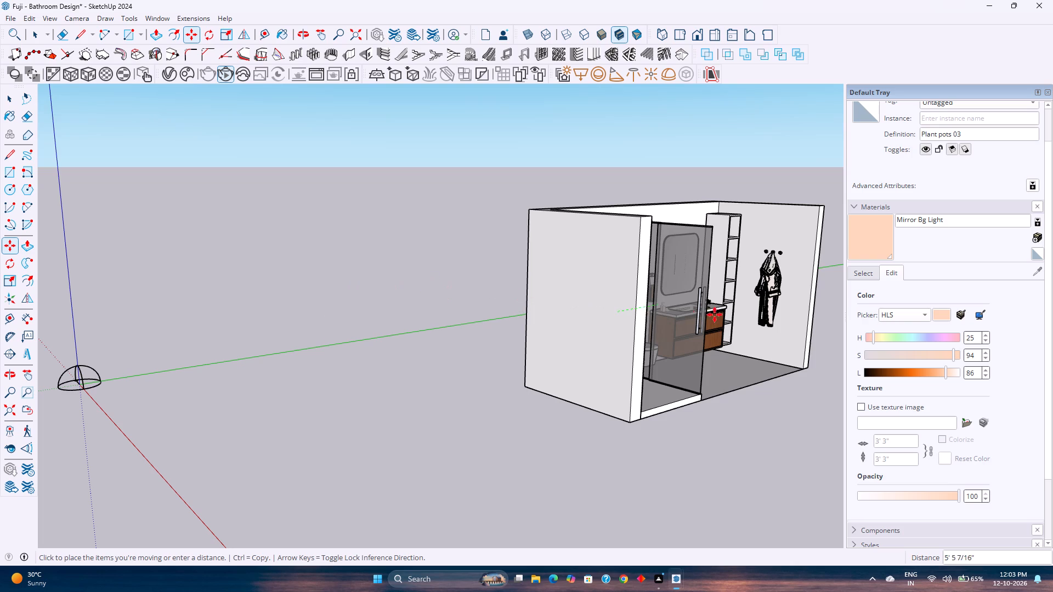
middle_click_drag(891, 329, 673, 368)
middle_click_drag(730, 346, 538, 380)
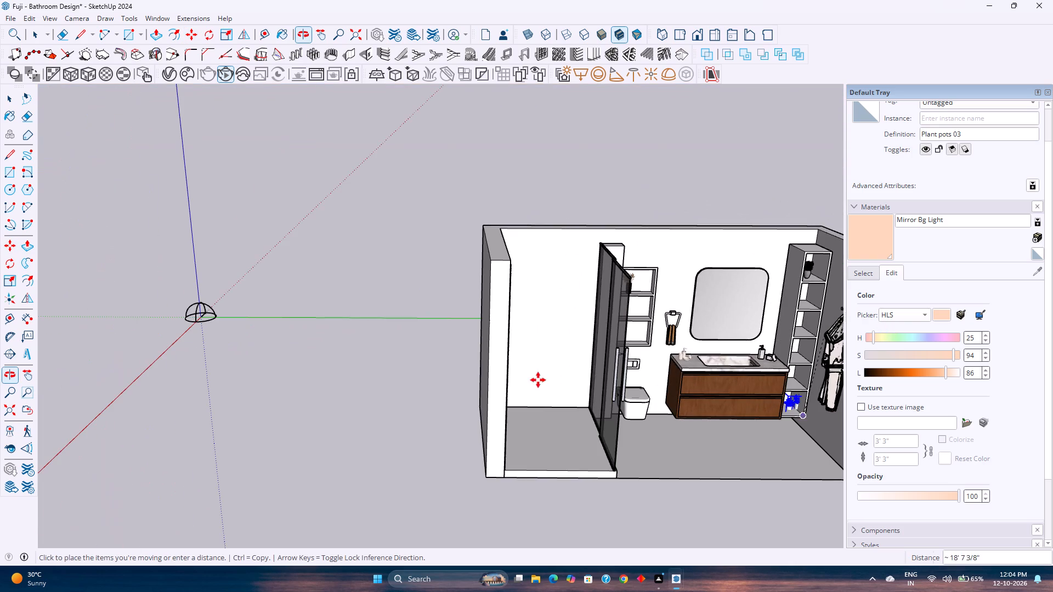
middle_click_drag(583, 352, 485, 400, "shift")
scroll(550, 413, "up", 13)
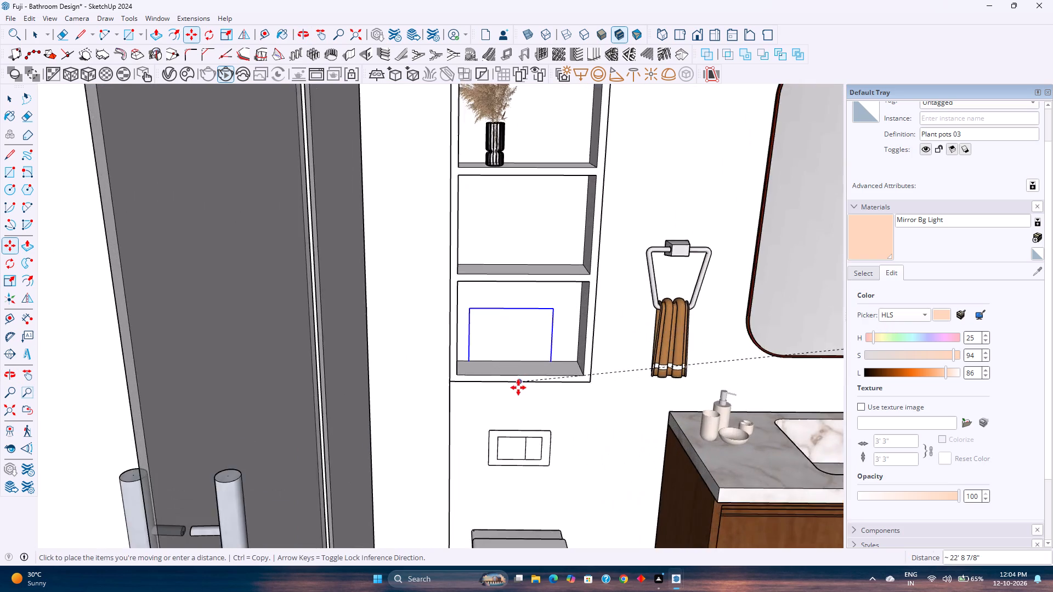
scroll(518, 388, "up", 4)
left_click(506, 368)
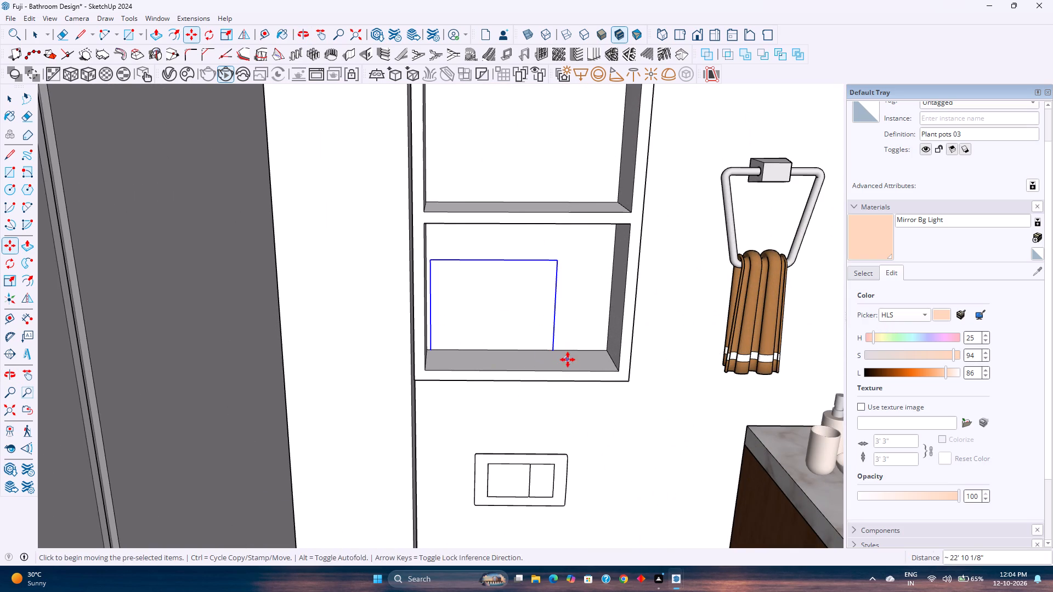
Bring the plant pair about 7 13/16" forward out of the wall and raise it about 4 1/8" onto the compartment's base.
middle_click_drag(568, 360, 372, 272)
scroll(466, 343, "up", 1)
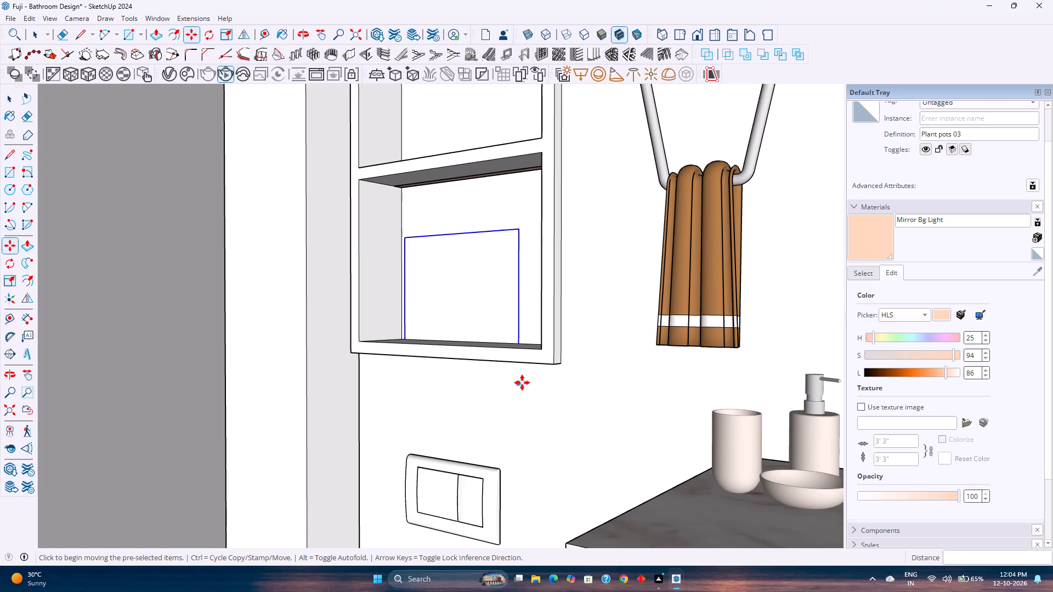
left_click(522, 383)
left_click(460, 391)
left_click(460, 391)
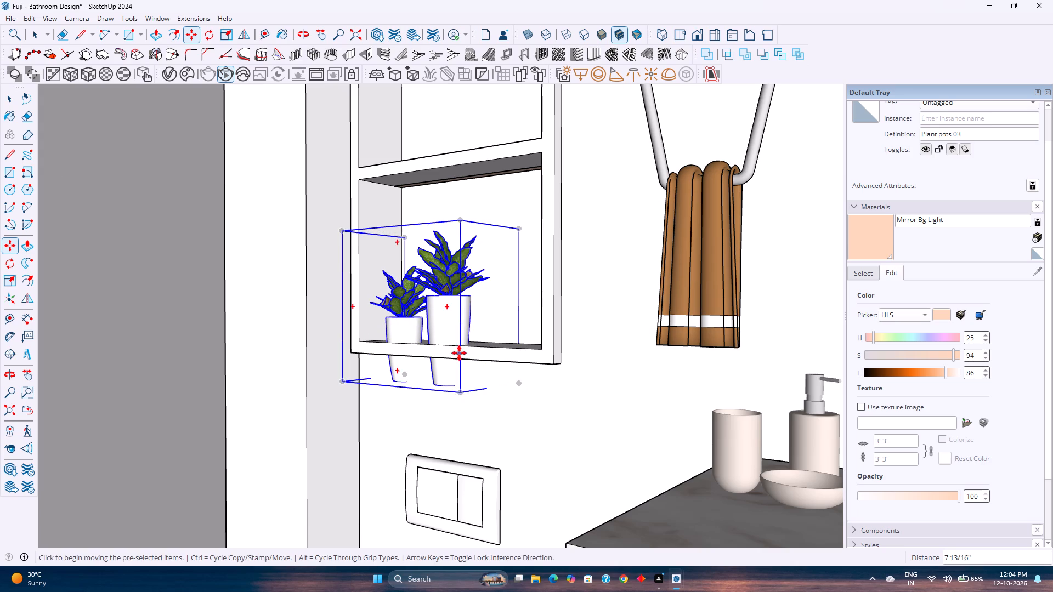
left_click(461, 392)
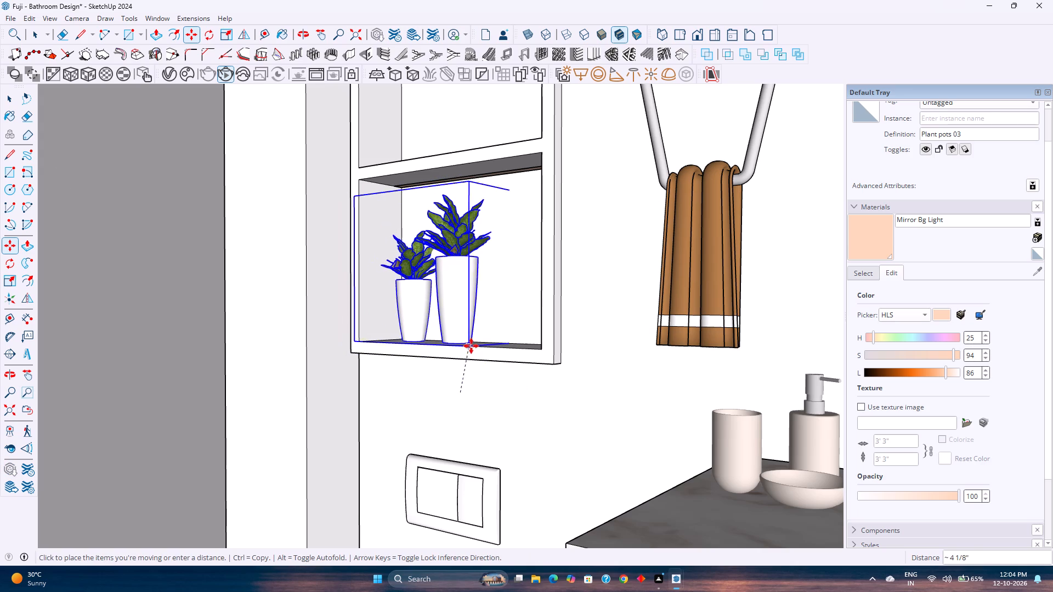
left_click(475, 349)
Shift the plant pair about 3 1/8" along the compartment's base toward the towel ring side.
middle_click_drag(466, 353, 472, 463)
scroll(473, 373, "up", 4)
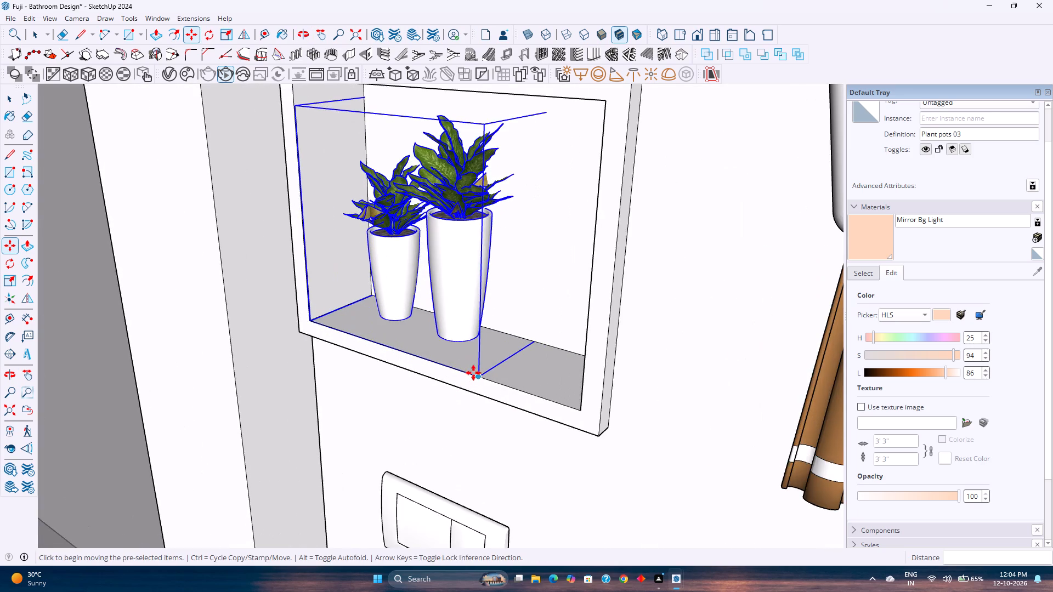
scroll(434, 343, "up", 5)
left_click(434, 343)
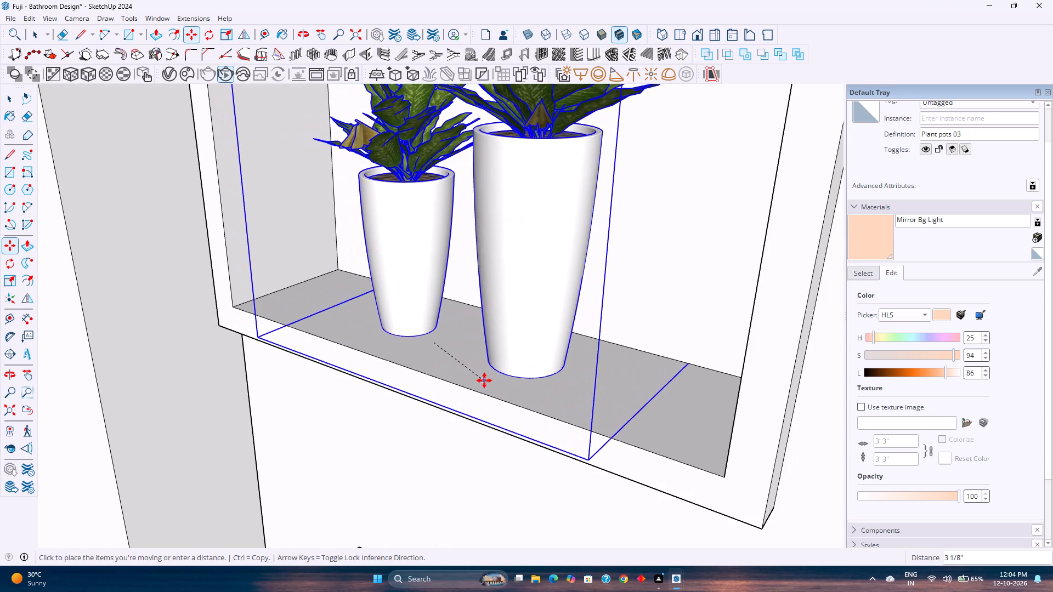
left_click(486, 382)
Nudge the plant pair slightly toward the open front of the compartment.
middle_click_drag(516, 383, 328, 317)
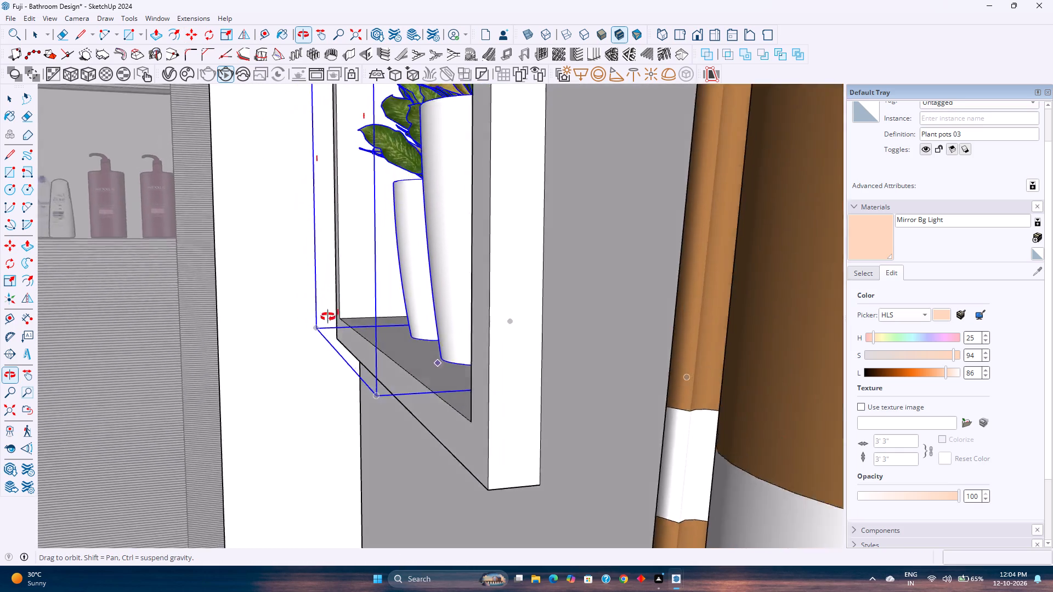
middle_click_drag(328, 317, 412, 435)
scroll(497, 414, "up", 9)
middle_click_drag(569, 403, 526, 329)
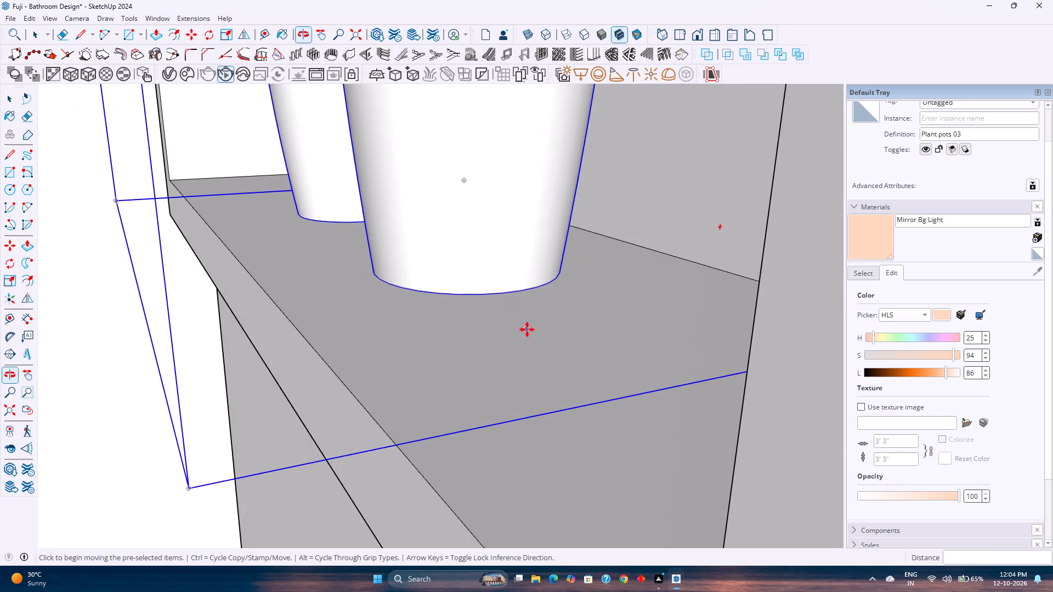
left_click(525, 365)
left_click(485, 377)
key("space")
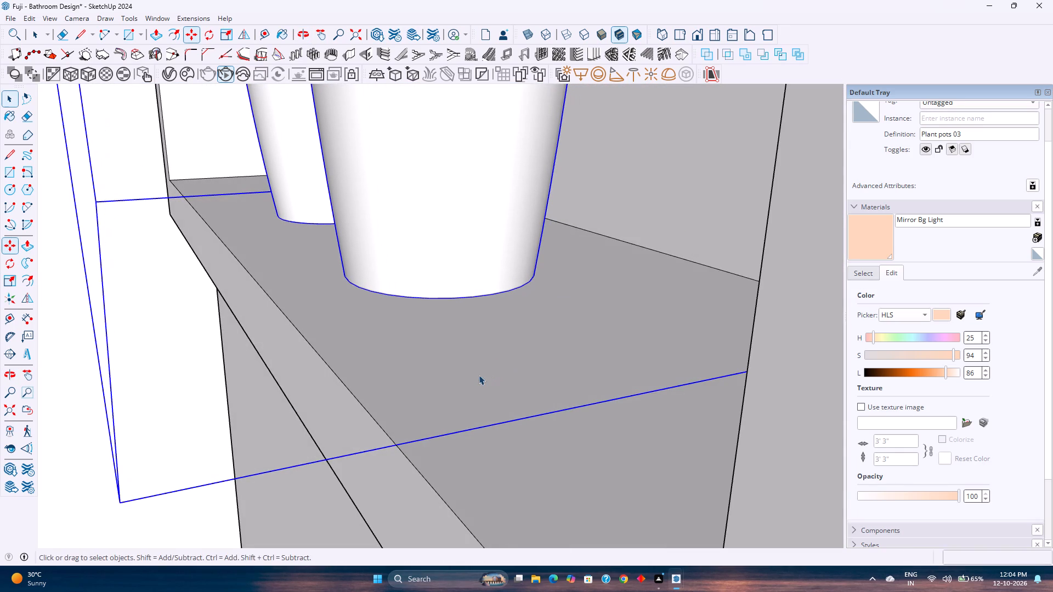
scroll(477, 368, "down", 4)
middle_click_drag(477, 368, 631, 393)
scroll(637, 397, "down", 11)
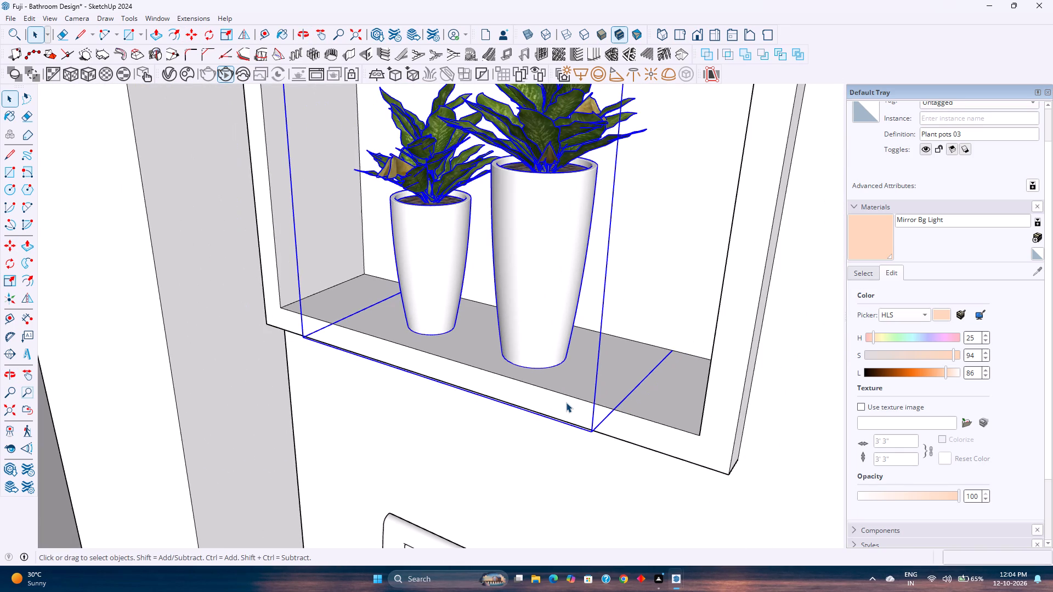
key("Escape")
Copy the white-pot plant pair across to the fourth compartment from the top of the tall shelf beside the vanity.
scroll(559, 401, "down", 10)
middle_click_drag(558, 401, 487, 430, "shift")
scroll(558, 401, "down", 1, "shift")
middle_click_drag(456, 434, 538, 417)
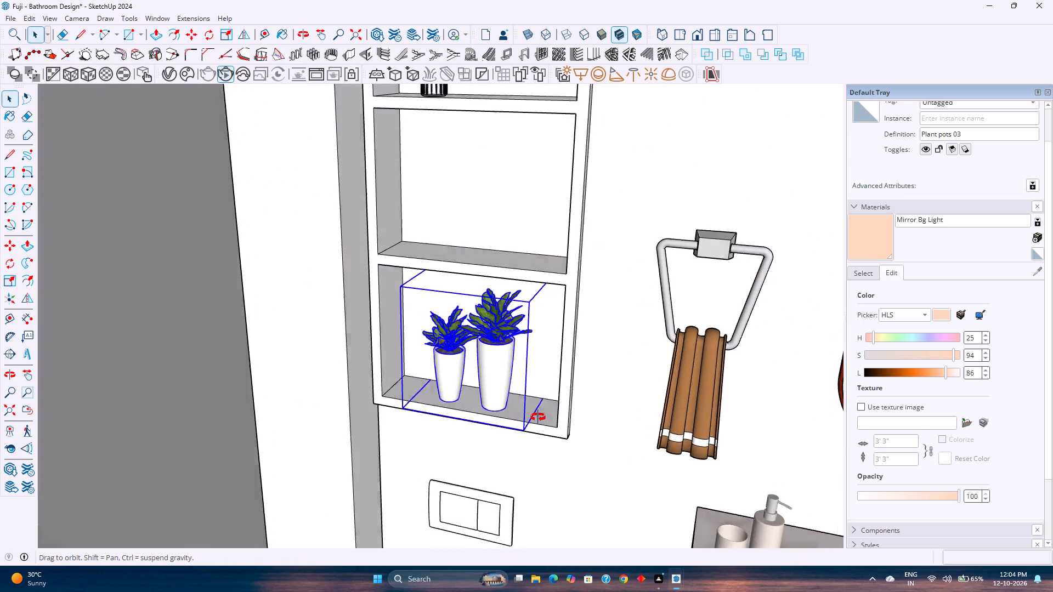
middle_click_drag(538, 417, 591, 391)
scroll(585, 392, "up", 4)
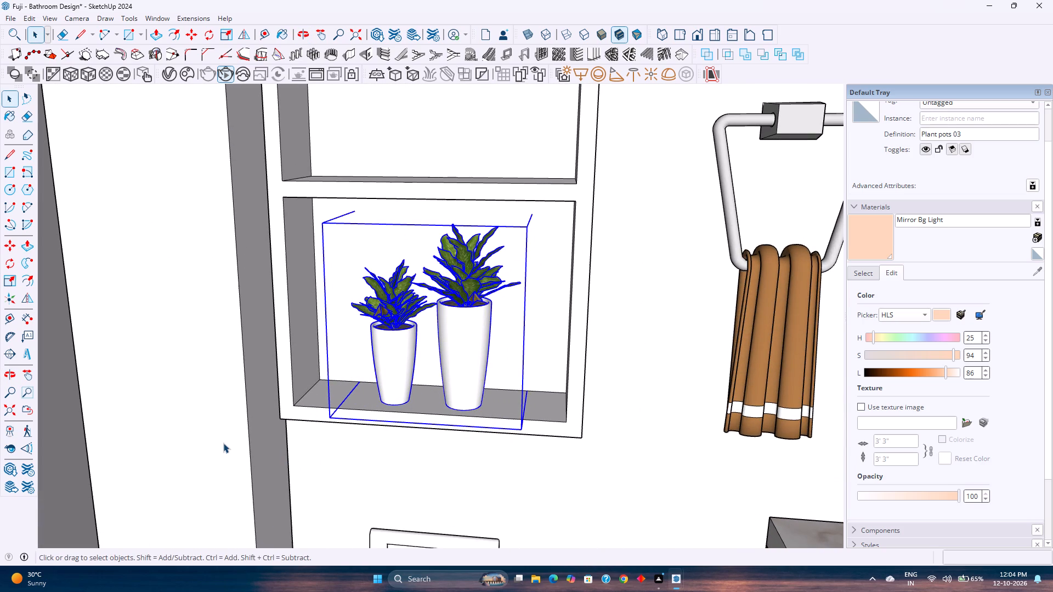
key("m")
left_click(296, 406)
scroll(433, 434, "down", 5)
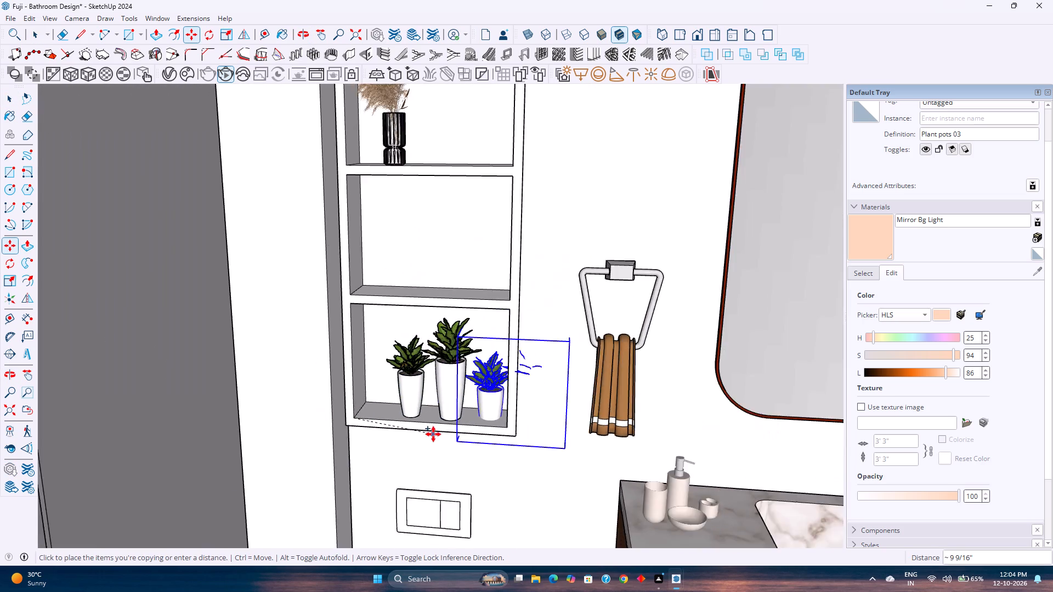
scroll(433, 434, "down", 5)
middle_click_drag(476, 429, 166, 442, "shift")
scroll(227, 429, "down", 4)
middle_click_drag(231, 432, 375, 421, "shift")
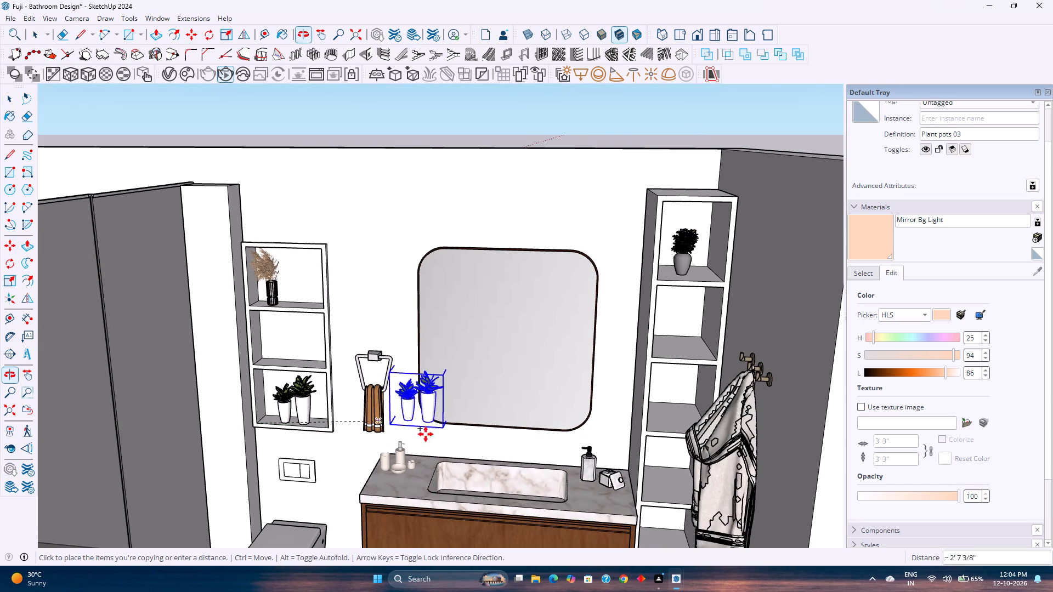
left_click(641, 501)
Move the copied plant pair deeper into the tall shelf compartment so it sits behind the front edge.
middle_click_drag(616, 498, 616, 579, "shift")
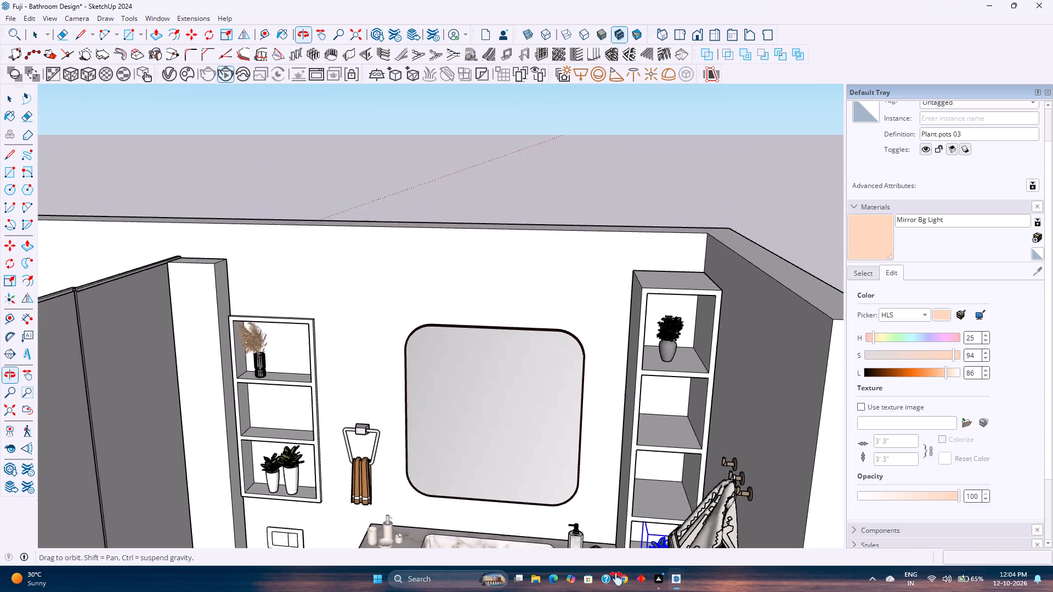
middle_click_drag(616, 579, 700, 469, "shift")
middle_click_drag(683, 468, 658, 466)
middle_click_drag(651, 469, 580, 425, "shift")
middle_click_drag(541, 435, 632, 468)
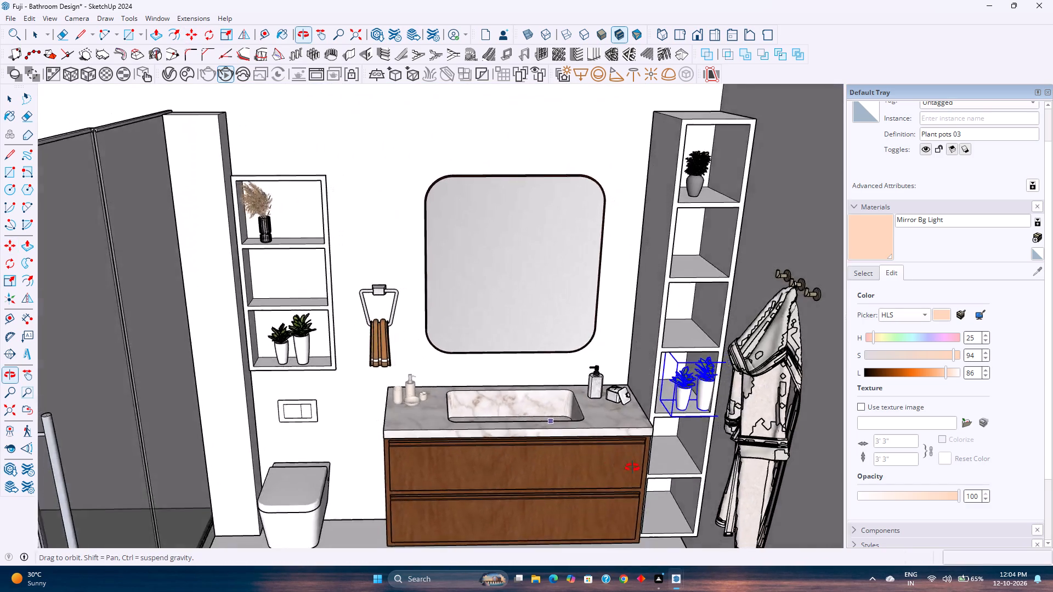
middle_click_drag(632, 468, 700, 449)
scroll(661, 372, "up", 12)
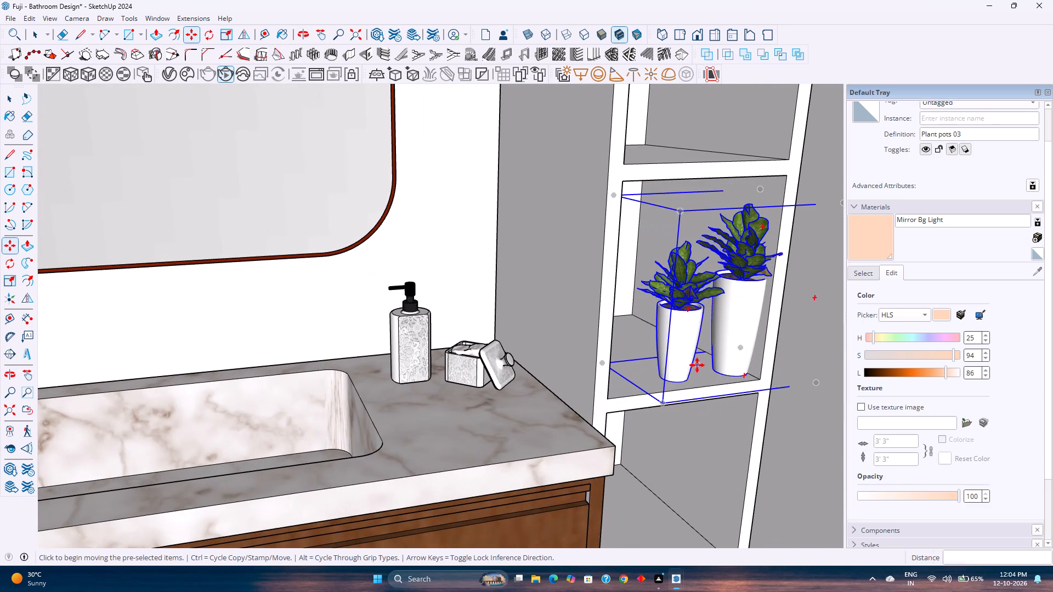
left_click(697, 365)
left_click(672, 347)
Shift the copied plant pair about 1 1/4" toward the vanity side of its compartment, and nudge it slightly further across.
middle_click_drag(654, 411, 588, 462, "shift")
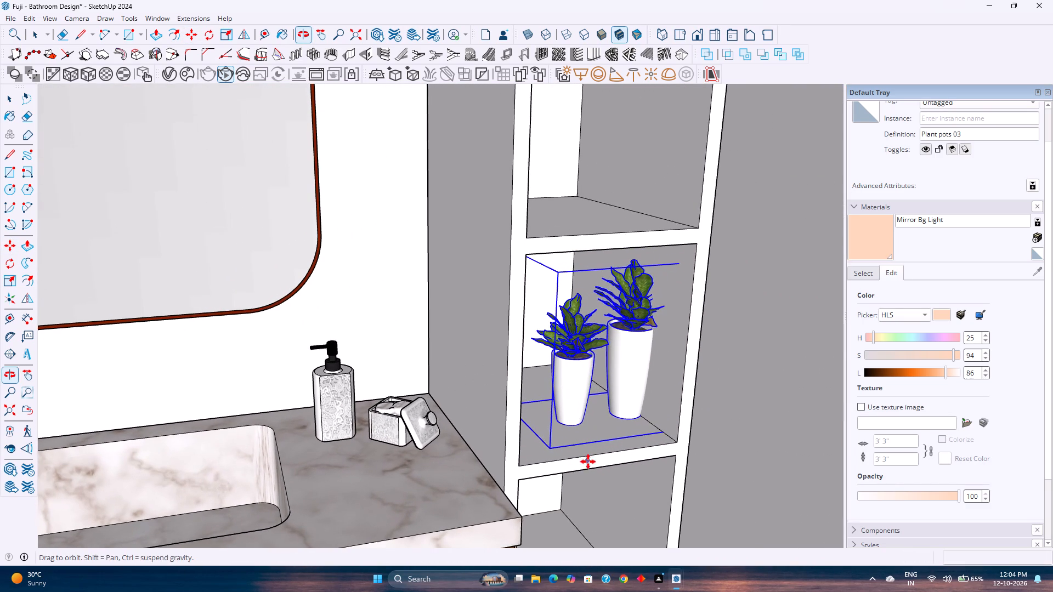
left_click(551, 449)
left_click(534, 456)
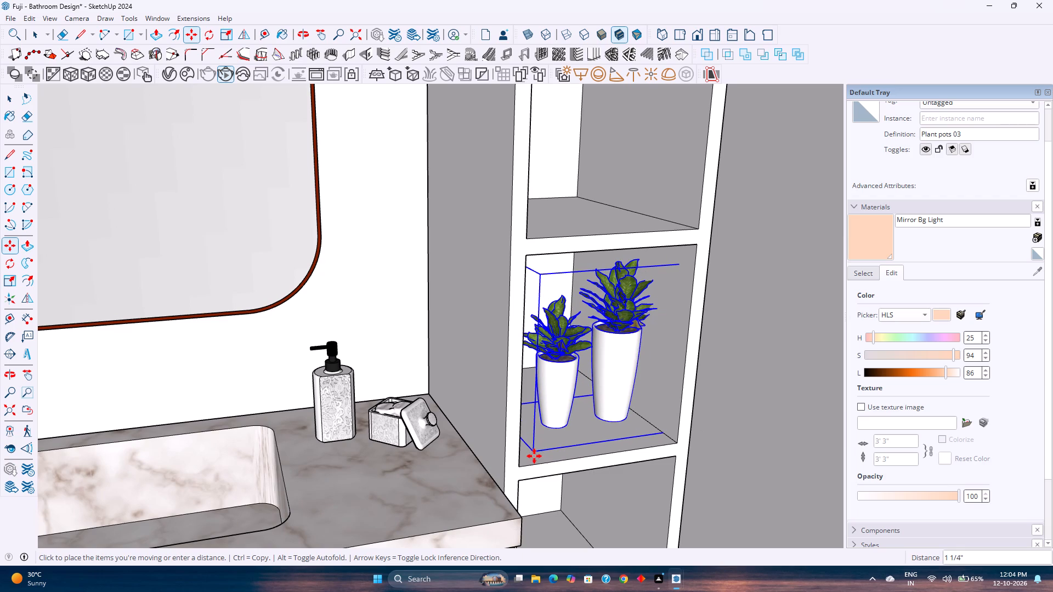
key("space")
scroll(564, 458, "up", 4)
middle_click_drag(563, 457, 558, 454)
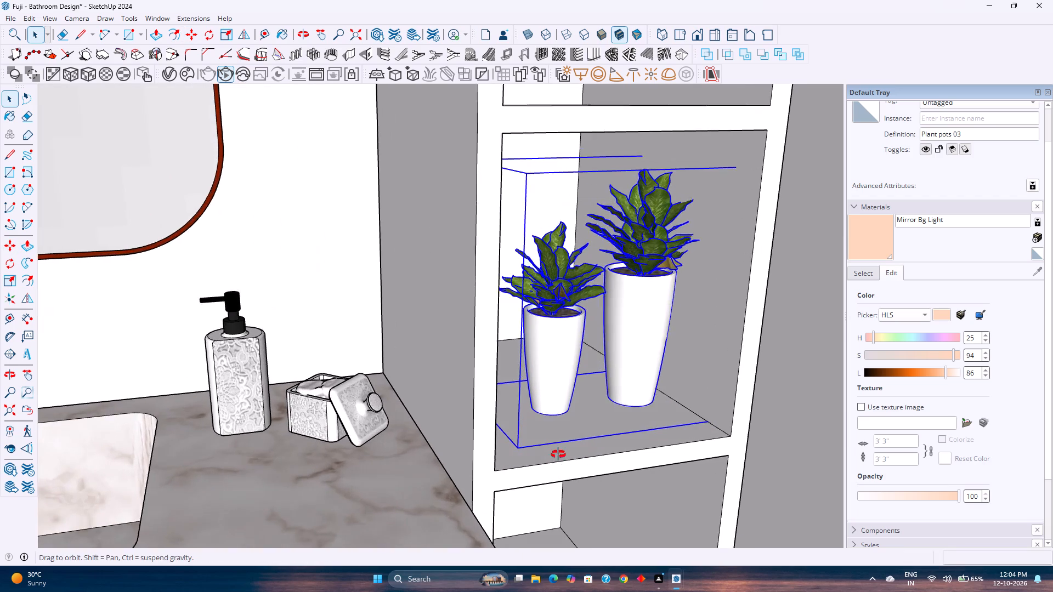
middle_click_drag(558, 454, 482, 448)
key("m")
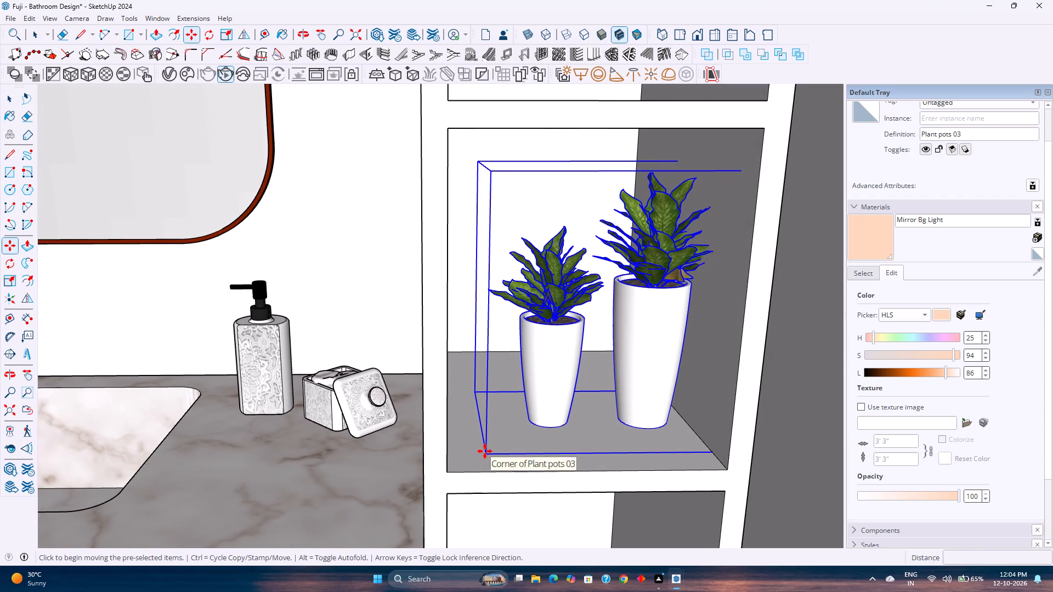
left_click(485, 455)
left_click(468, 456)
key("space")
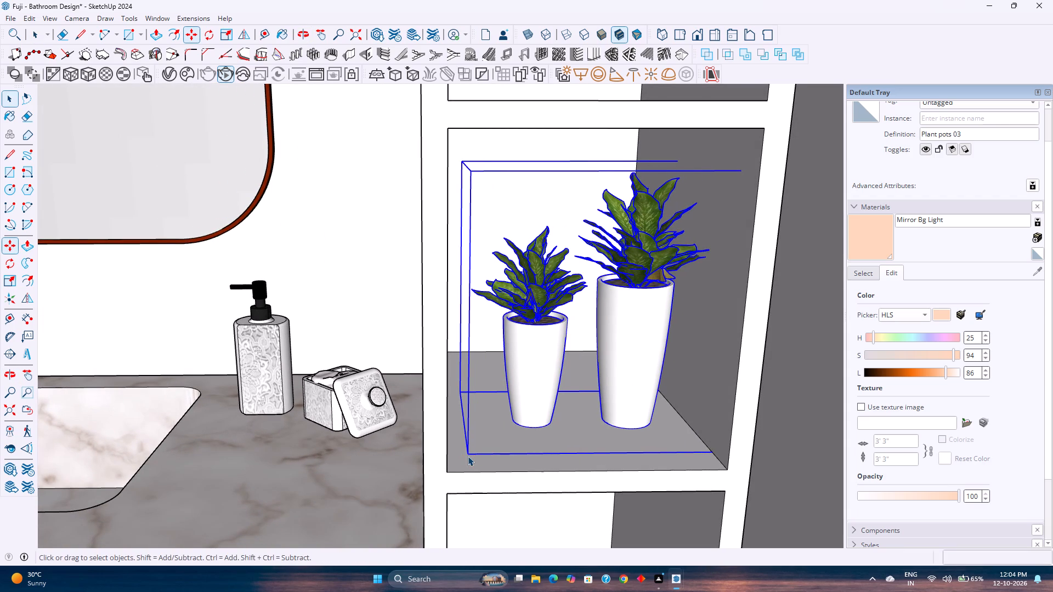
Examine the plant placement on both shelves against the overall bathroom layout.
scroll(468, 456, "down", 10)
middle_click_drag(468, 456, 604, 469, "shift")
scroll(605, 469, "up", 1, "shift")
scroll(606, 469, "down", 11)
key("space")
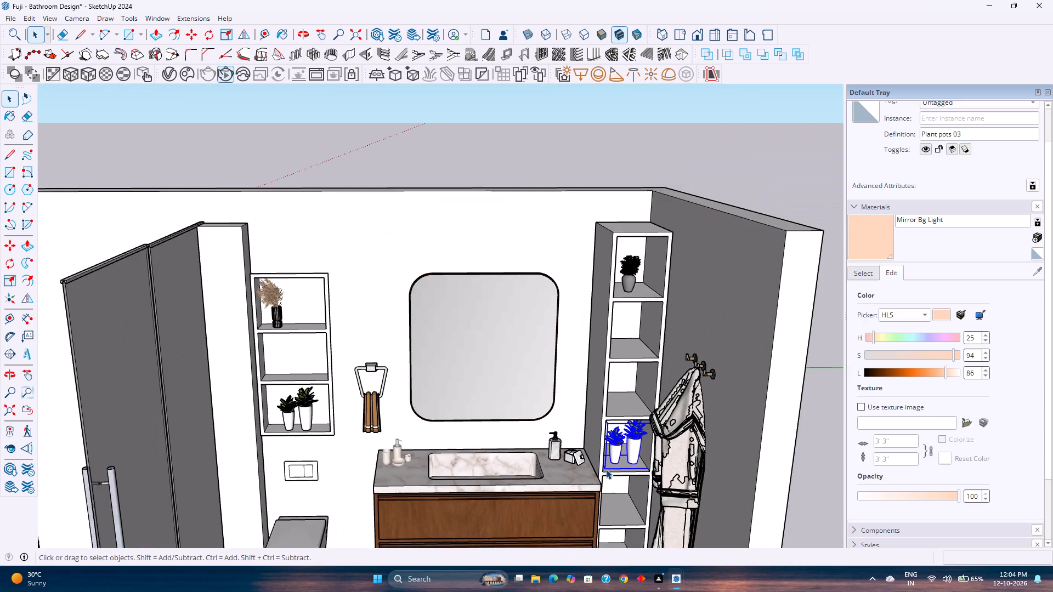
scroll(605, 466, "down", 3)
middle_click_drag(595, 480, 589, 369)
scroll(589, 369, "down", 4)
middle_click_drag(590, 437, 581, 418, "shift")
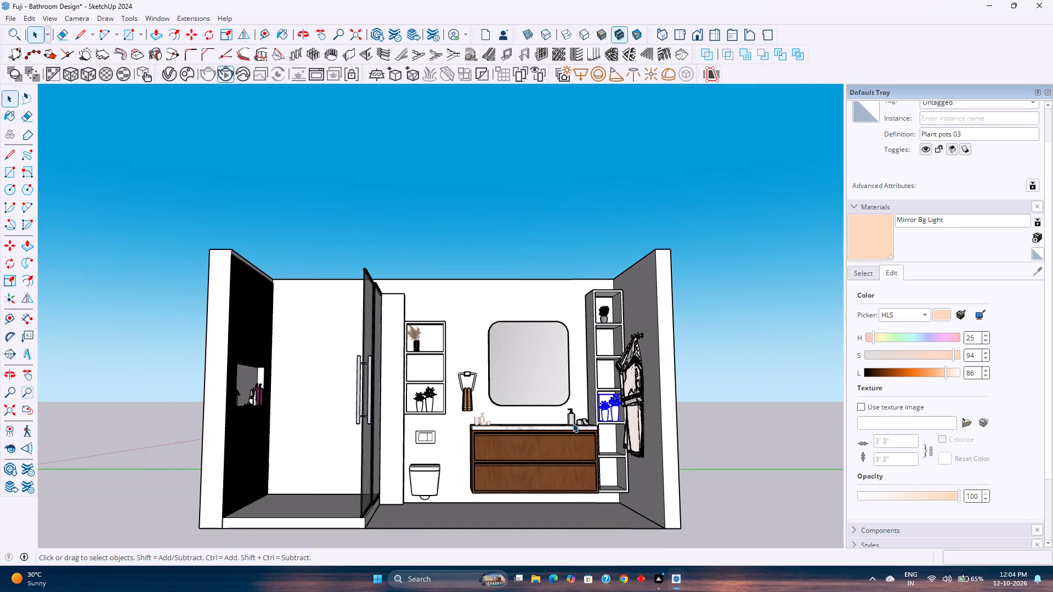
scroll(573, 423, "up", 3)
middle_click_drag(573, 423, 573, 446)
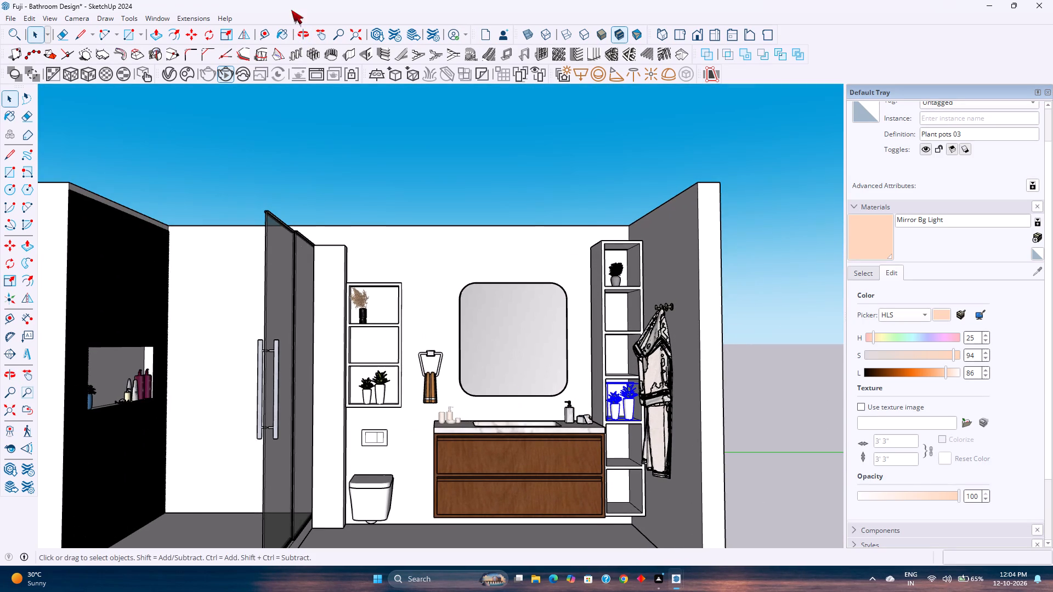
Open the 3D Warehouse.
left_click(162, 19)
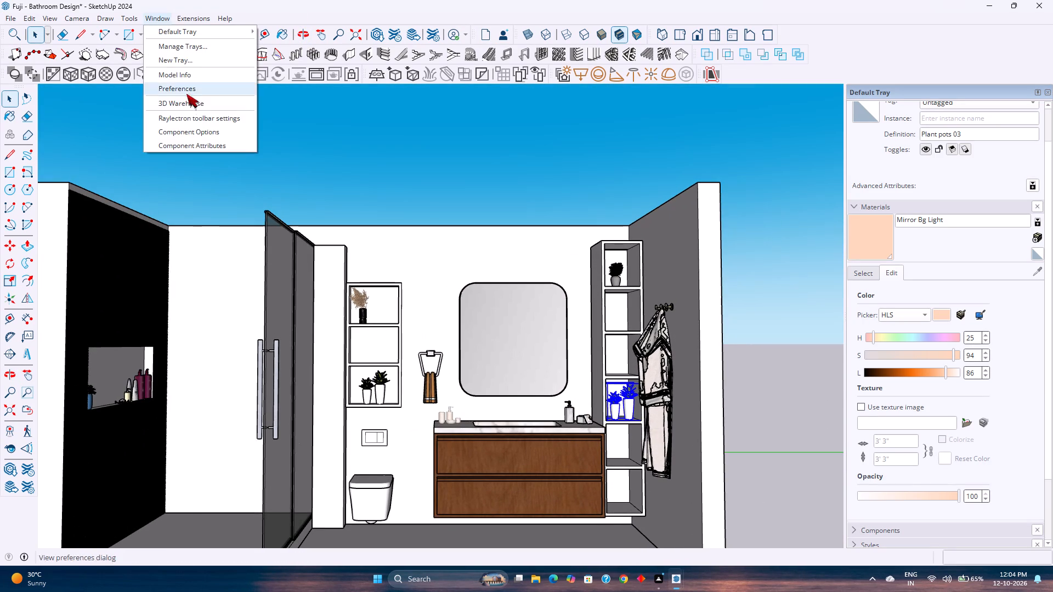
left_click(188, 104)
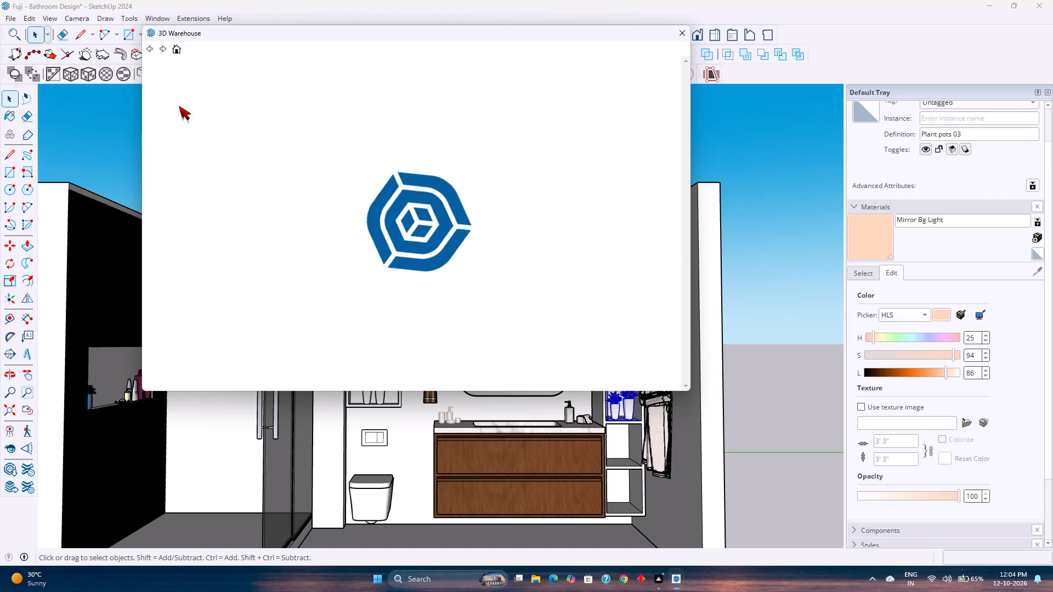
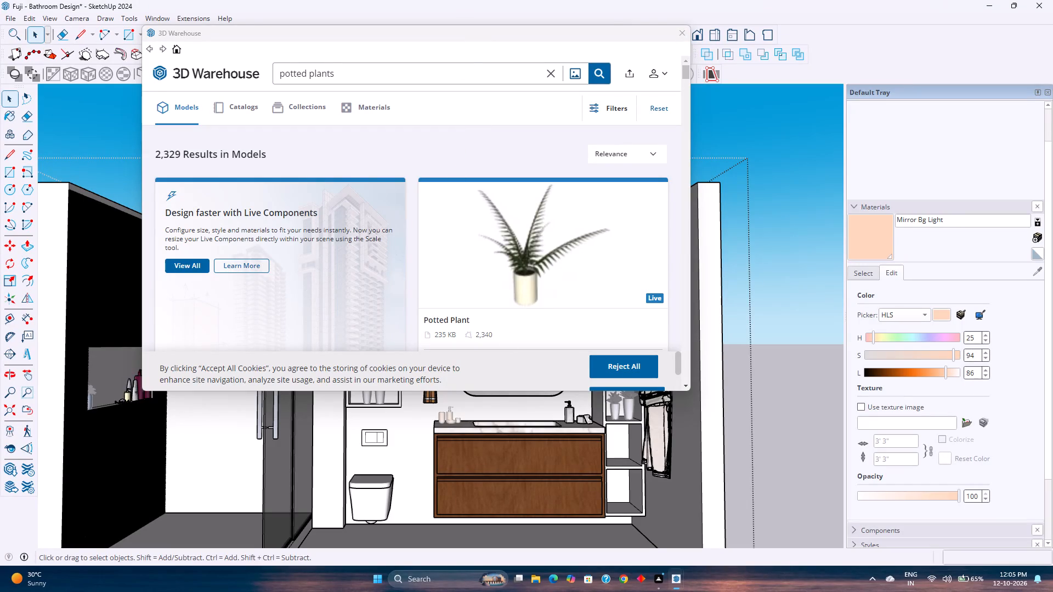
Search the 3D Warehouse for "towels".
left_click(550, 74)
type("toel")
key("BackSpace")
key("BackSpace")
type("wels")
key("Return")
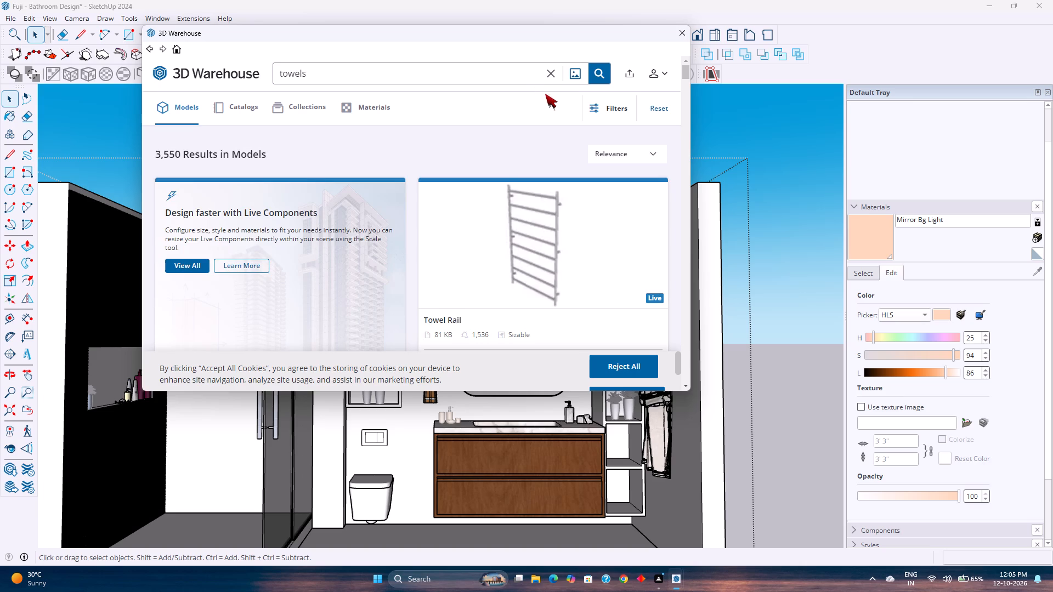
Find the "Towels" model of rolled towels in a woven basket in the results and load it directly into the bathroom model.
scroll(397, 323, "down", 6)
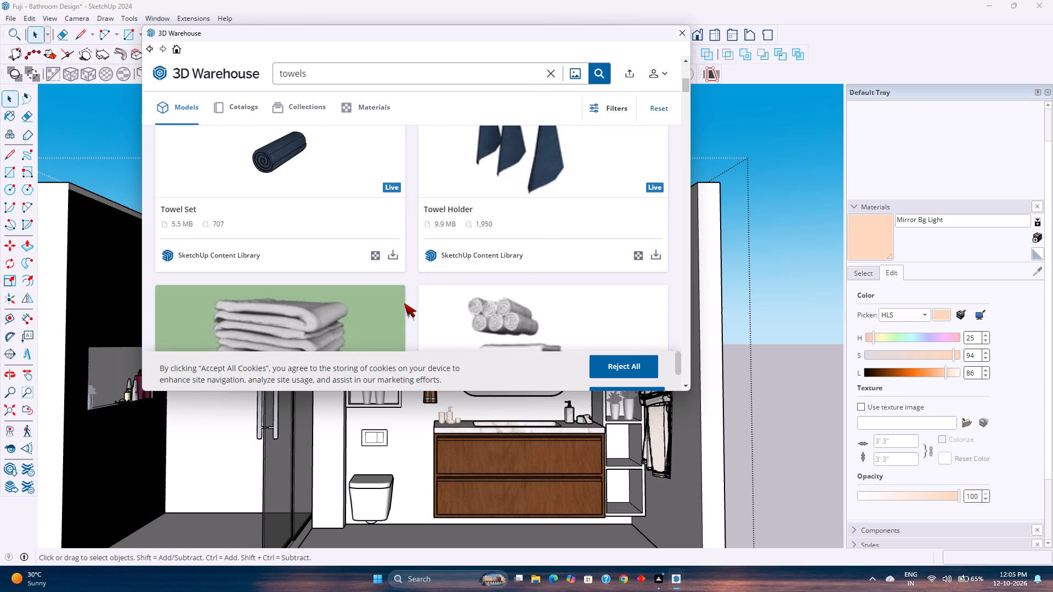
scroll(404, 303, "down", 6)
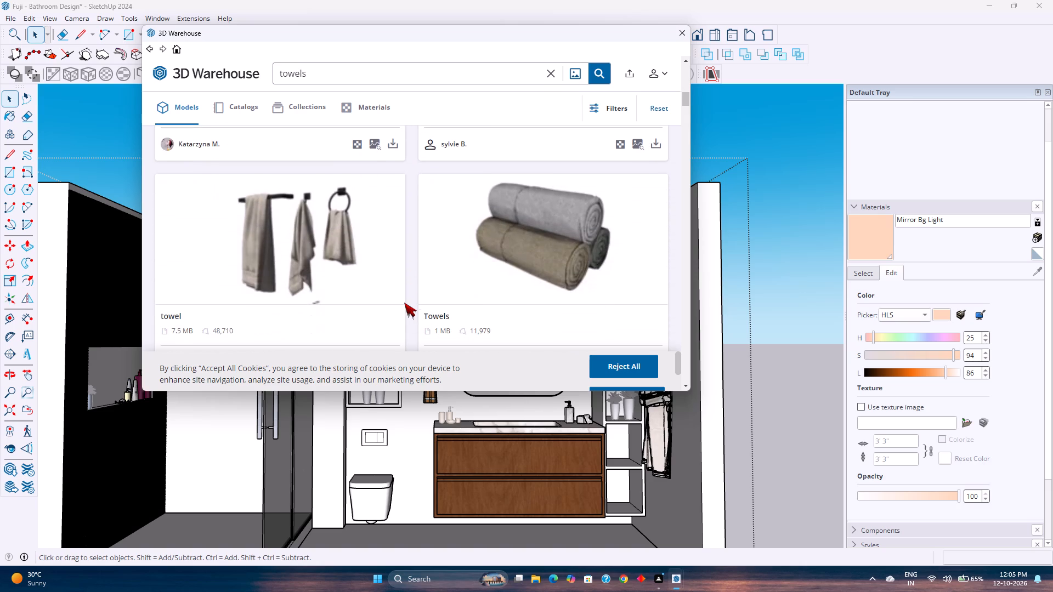
scroll(404, 303, "up", 1)
scroll(404, 303, "down", 3)
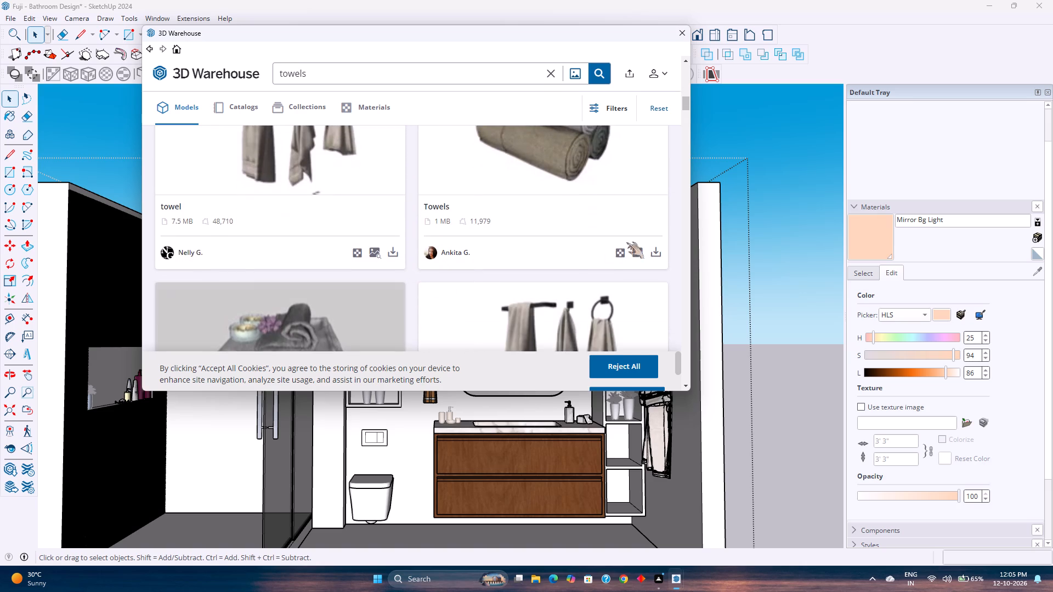
scroll(568, 259, "down", 2)
scroll(370, 259, "down", 2)
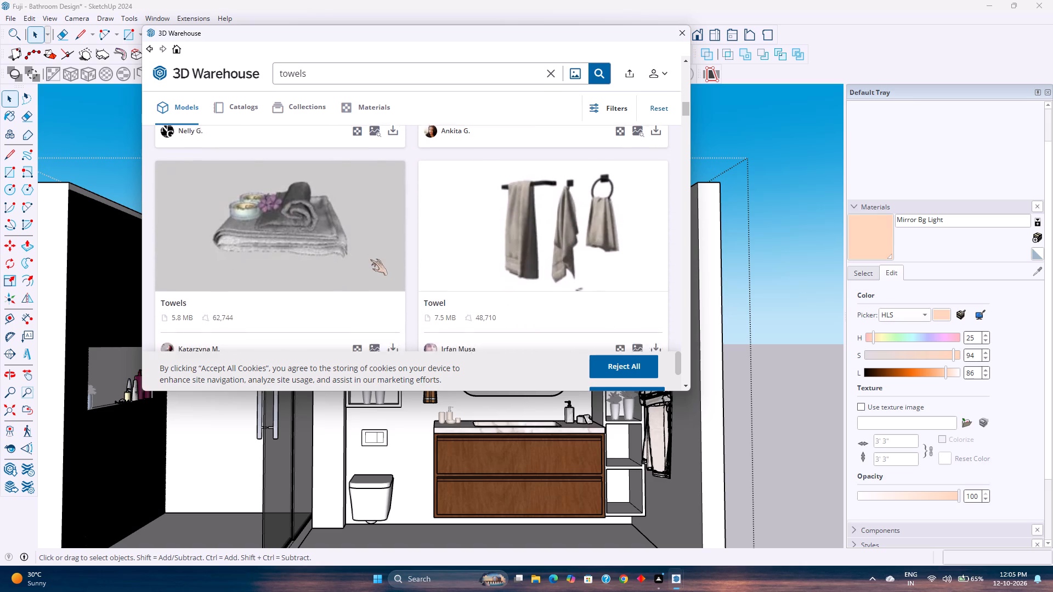
scroll(370, 259, "down", 3)
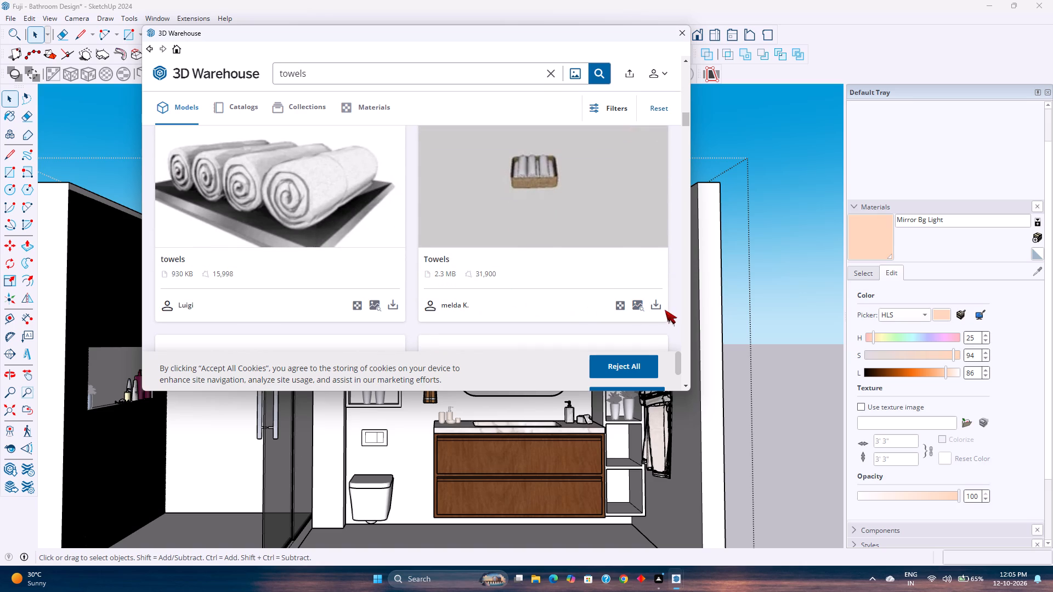
left_click(660, 307)
left_click(385, 226)
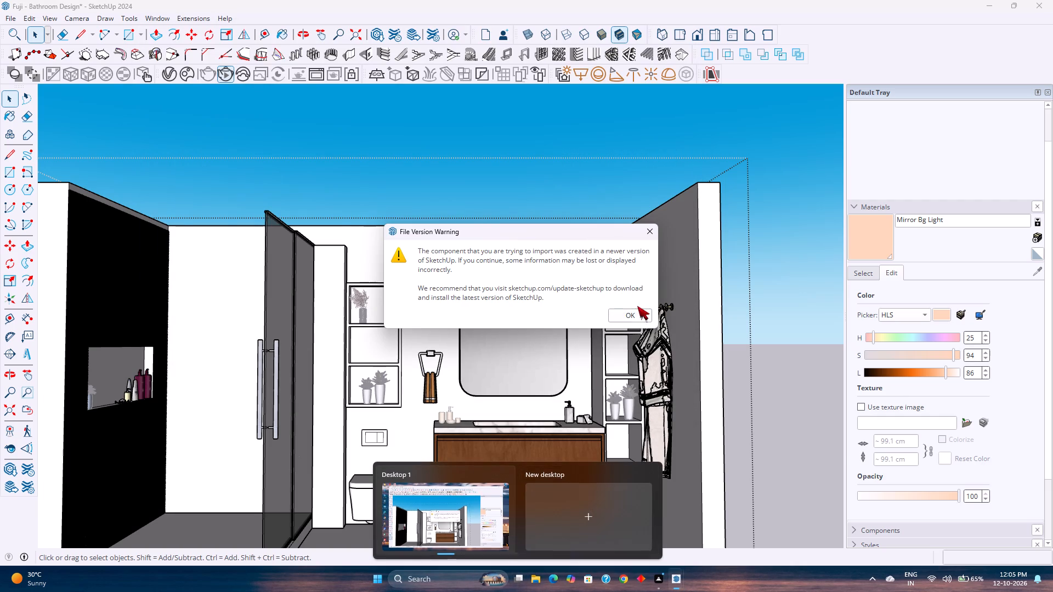
left_click(635, 316)
Place the towel basket component near the bottom compartment of the tall shelf beside the vanity.
scroll(627, 506, "up", 5)
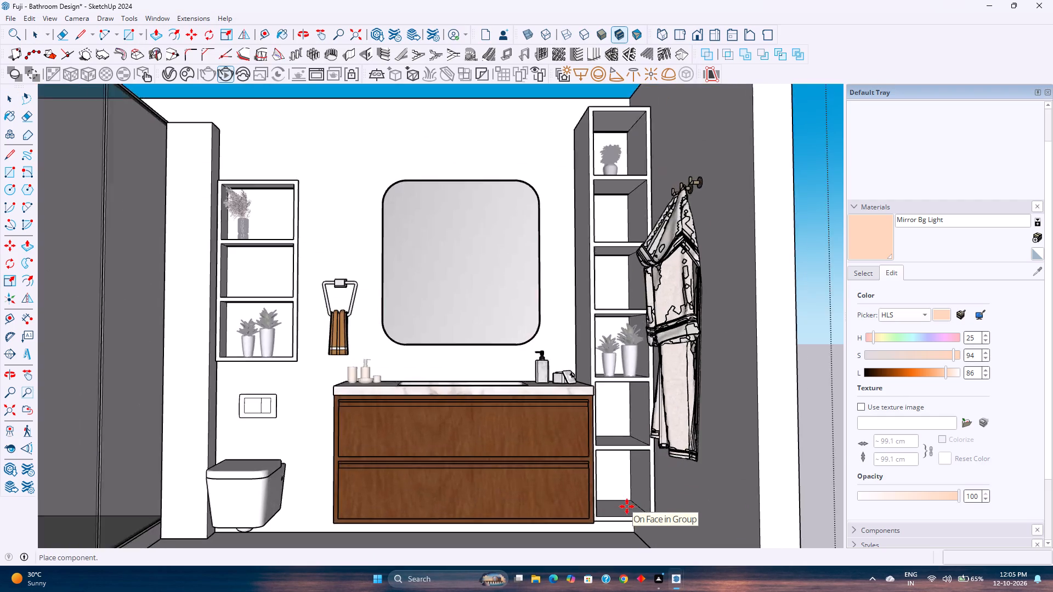
scroll(627, 506, "up", 3)
scroll(627, 506, "down", 9)
left_click(625, 508)
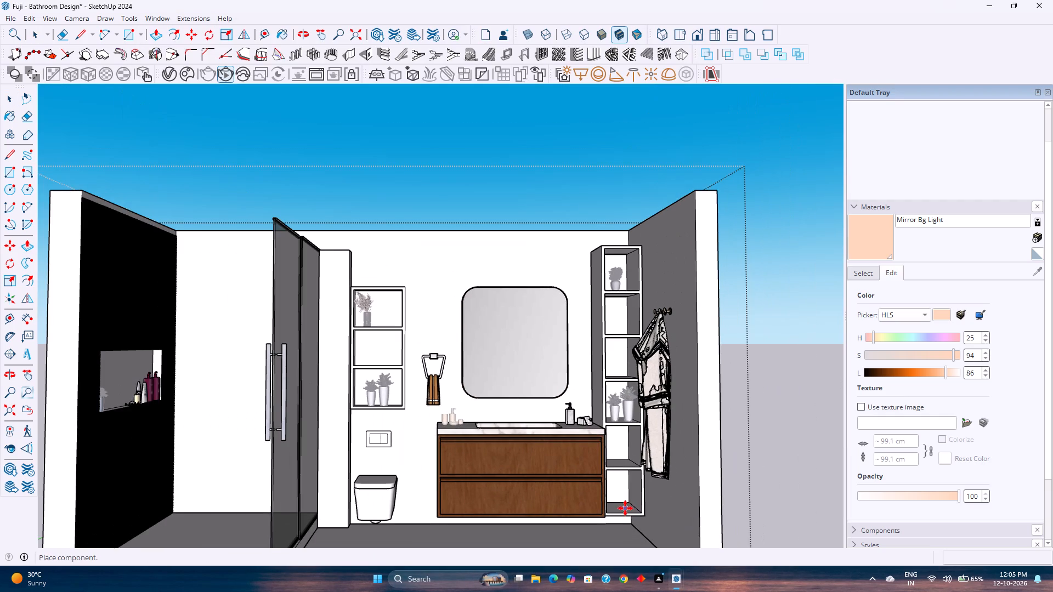
Move the towel basket onto the tall shelf's compartment directly below the potted plant pair.
middle_click_drag(638, 511, 526, 499)
scroll(526, 499, "down", 3)
scroll(651, 549, "up", 4)
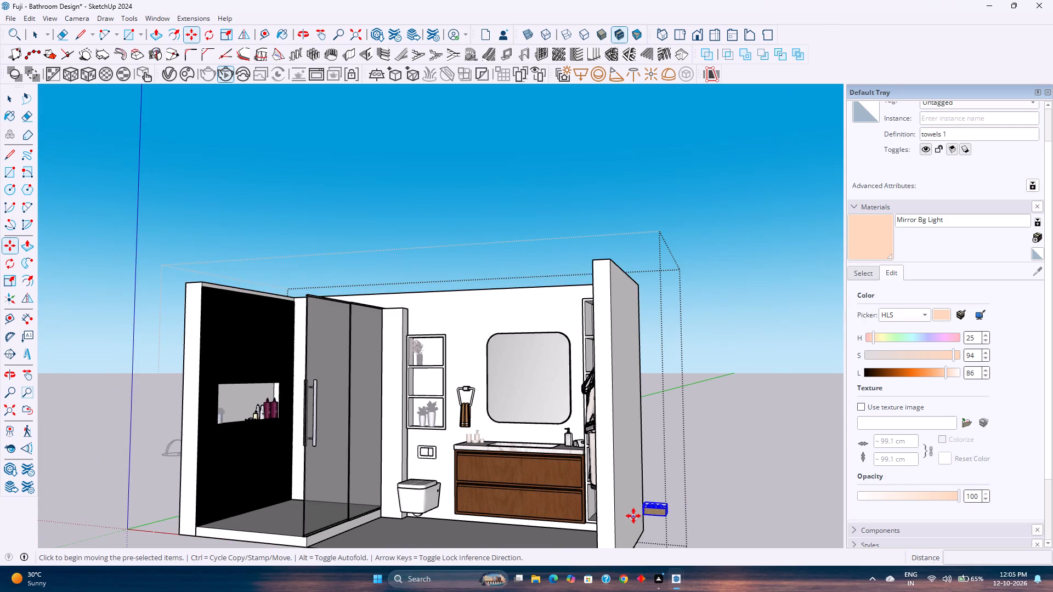
scroll(633, 516, "up", 6)
middle_click_drag(633, 515, 673, 490)
scroll(698, 510, "up", 4)
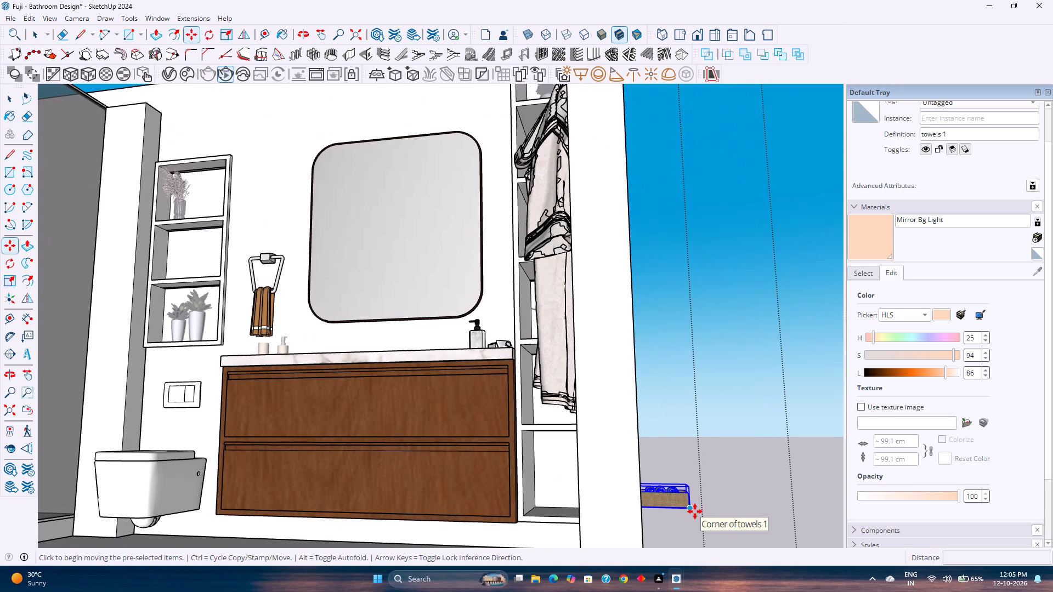
left_click(695, 511)
scroll(565, 521, "up", 11)
middle_click_drag(576, 516, 603, 536)
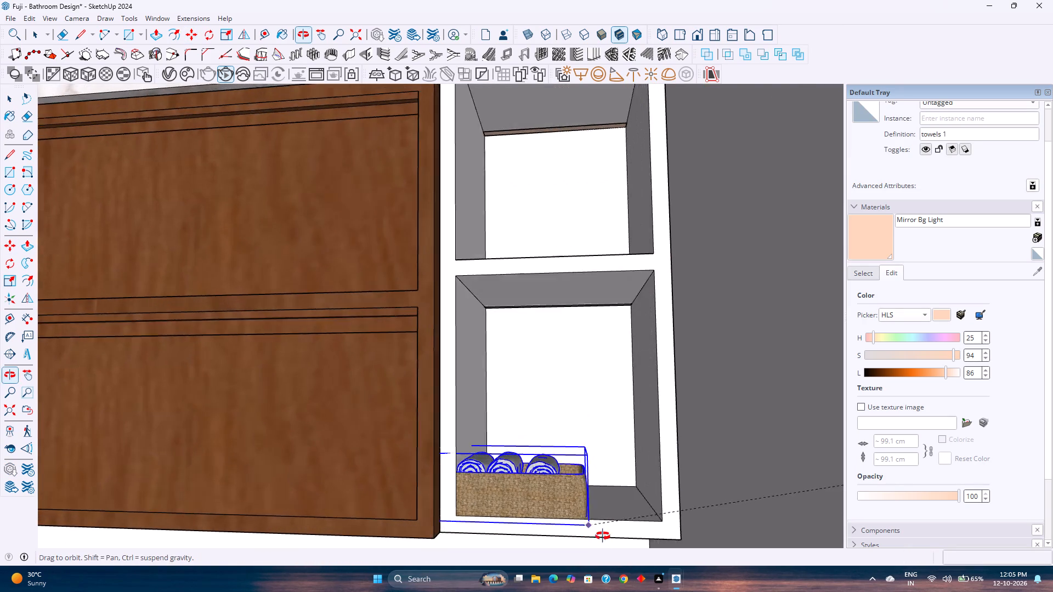
middle_click_drag(603, 536, 610, 549)
middle_click_drag(622, 265, 633, 358)
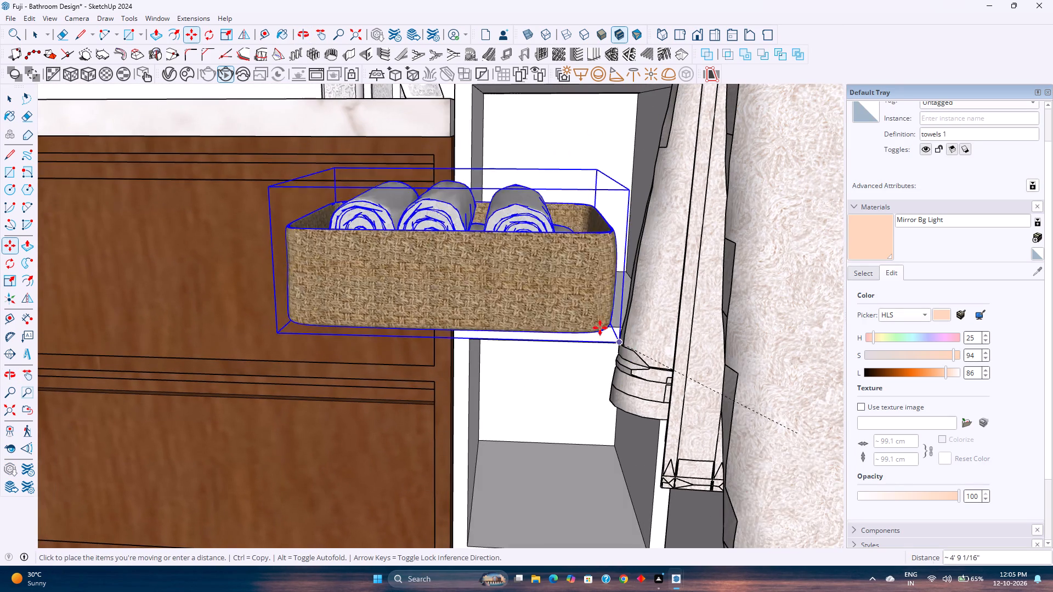
scroll(601, 313, "up", 9)
middle_click_drag(601, 313, 624, 343)
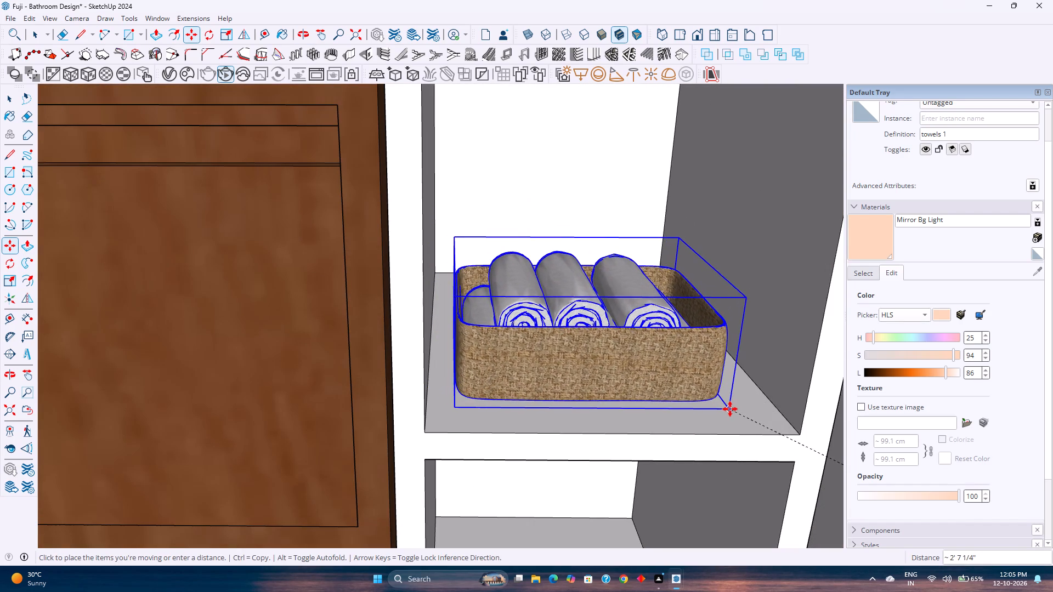
left_click(730, 409)
key("space")
Examine the towel basket's placement against the vanity, shelves and overall bathroom layout.
scroll(620, 380, "down", 7)
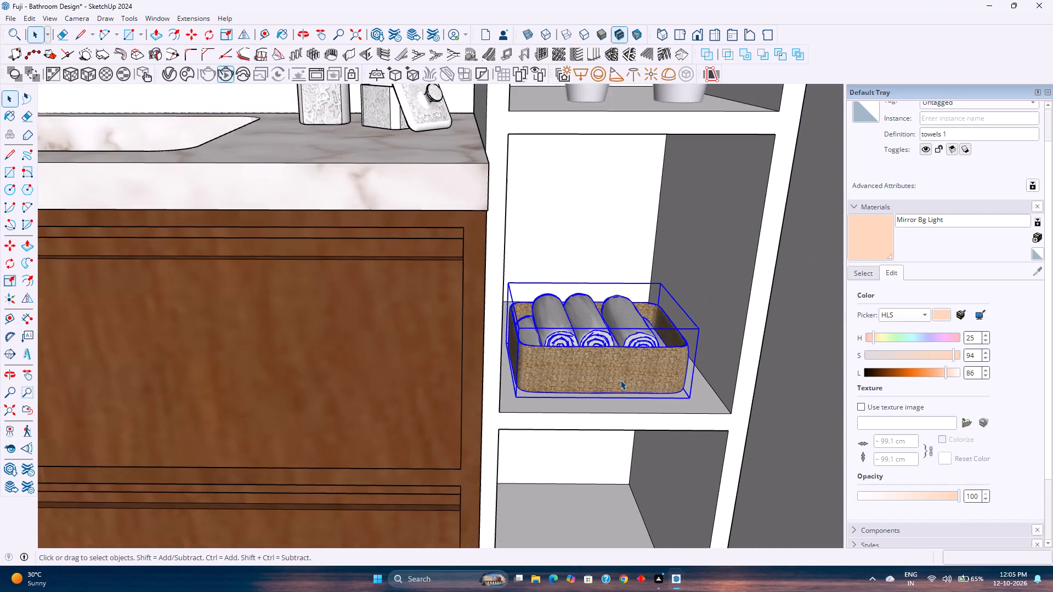
scroll(620, 380, "down", 2)
middle_click_drag(586, 386, 583, 351)
scroll(584, 348, "down", 9)
middle_click_drag(584, 348, 556, 432, "shift")
scroll(556, 432, "down", 1, "shift")
middle_click_drag(529, 428, 529, 412)
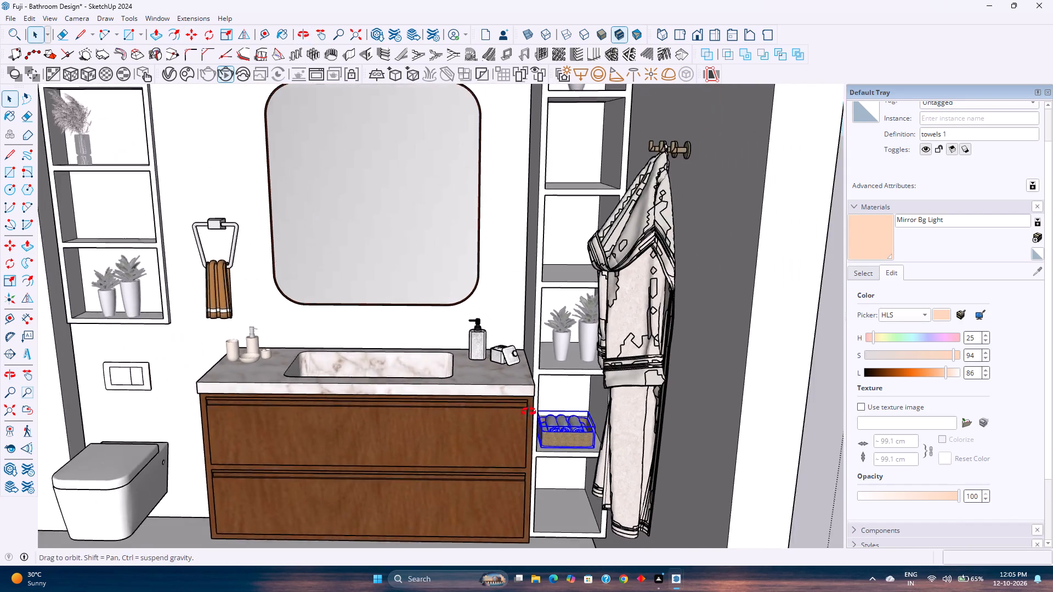
middle_click_drag(529, 412, 543, 372)
scroll(545, 372, "down", 4)
middle_click_drag(545, 372, 529, 345, "shift")
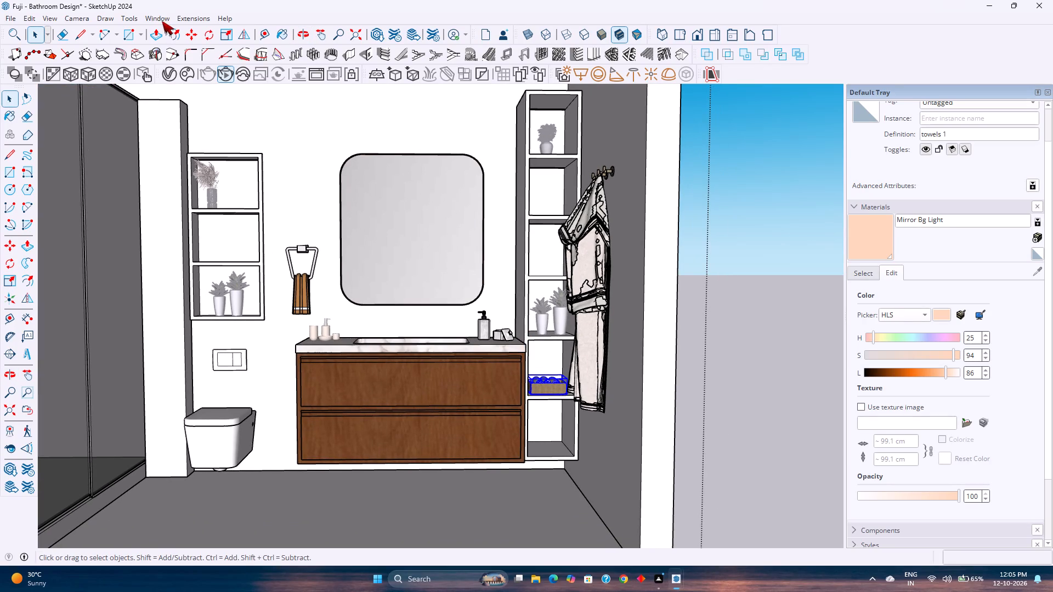
Reopen the 3D Warehouse and load the "Towels" model of a folded towel stack into the bathroom model.
left_click(161, 21)
left_click(190, 106)
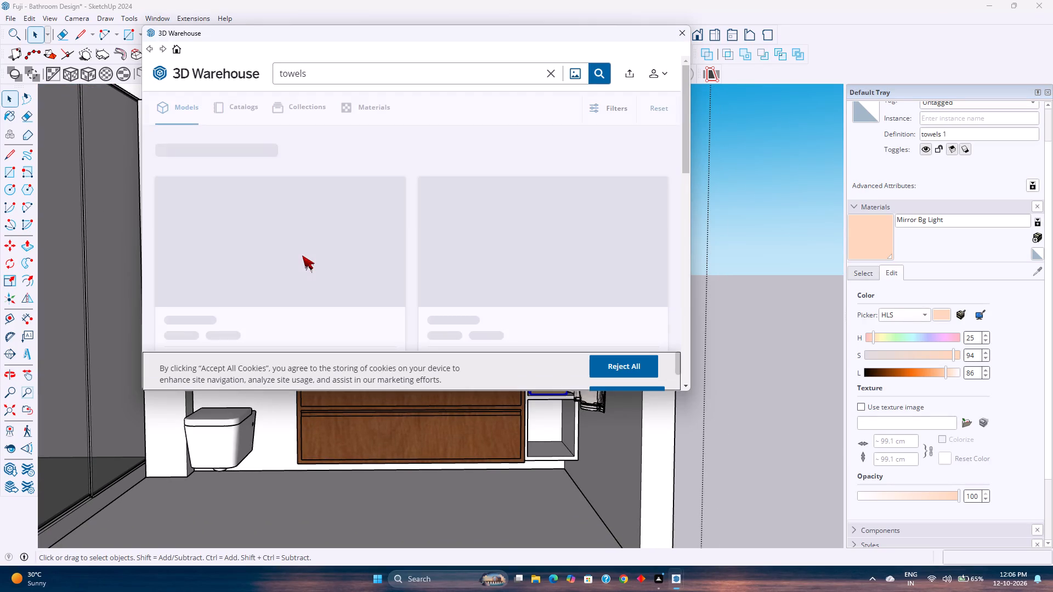
scroll(307, 259, "down", 1)
scroll(307, 259, "up", 1)
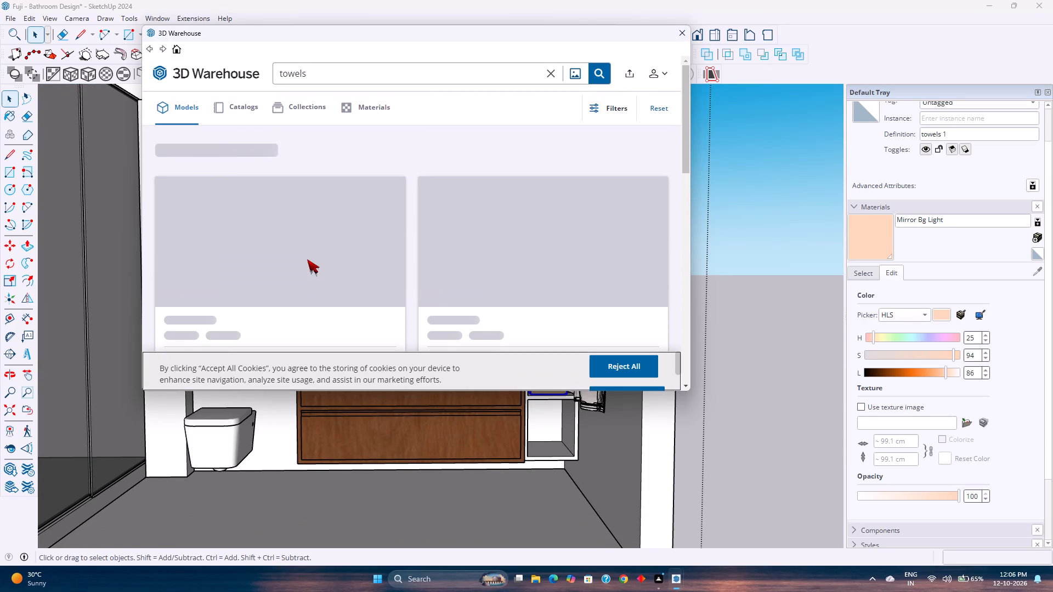
scroll(337, 264, "down", 6)
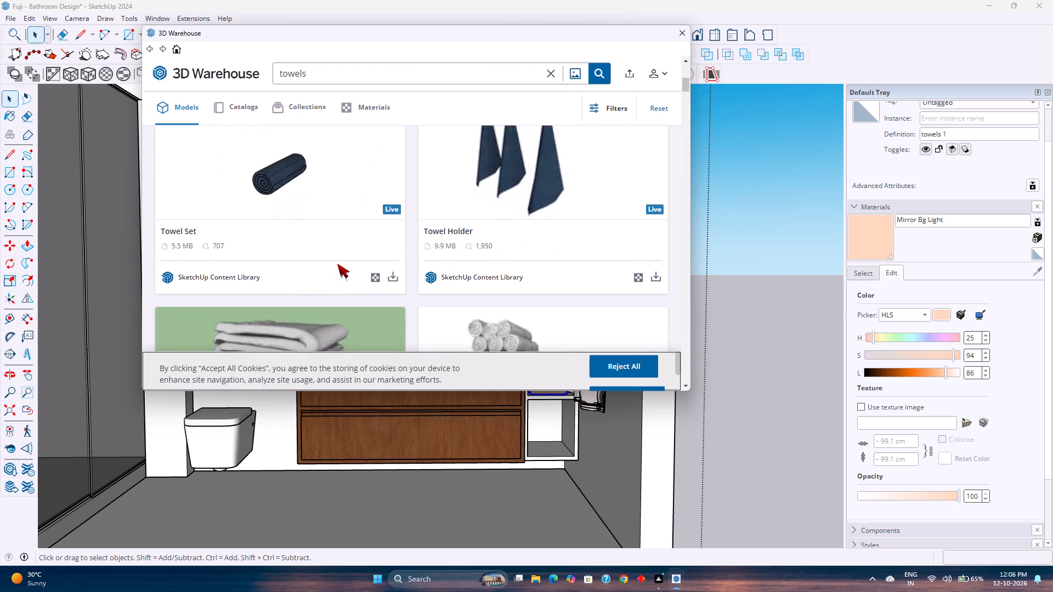
scroll(337, 264, "down", 3)
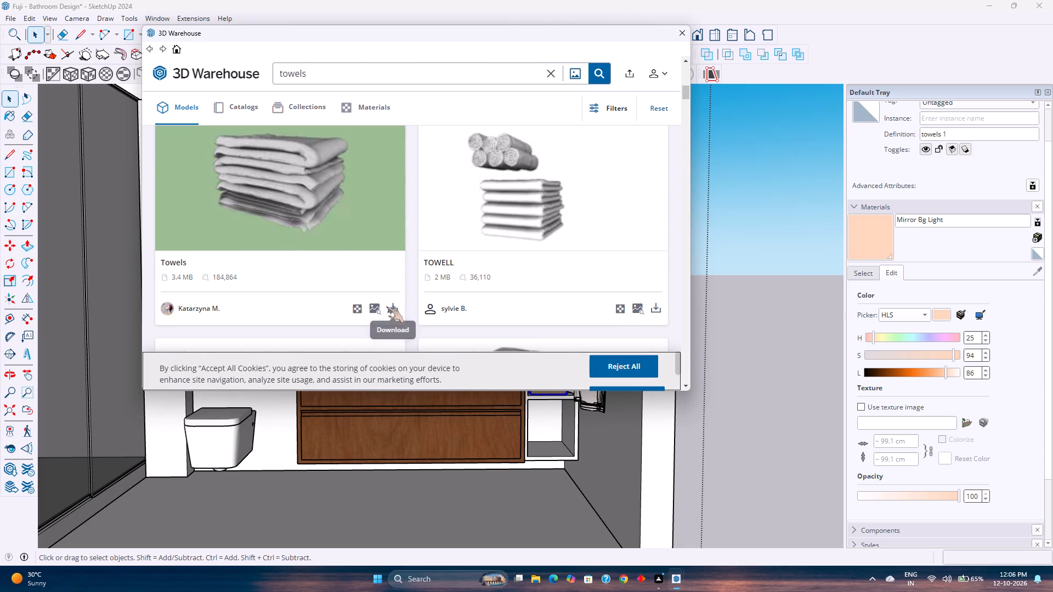
left_click(388, 304)
left_click(359, 225)
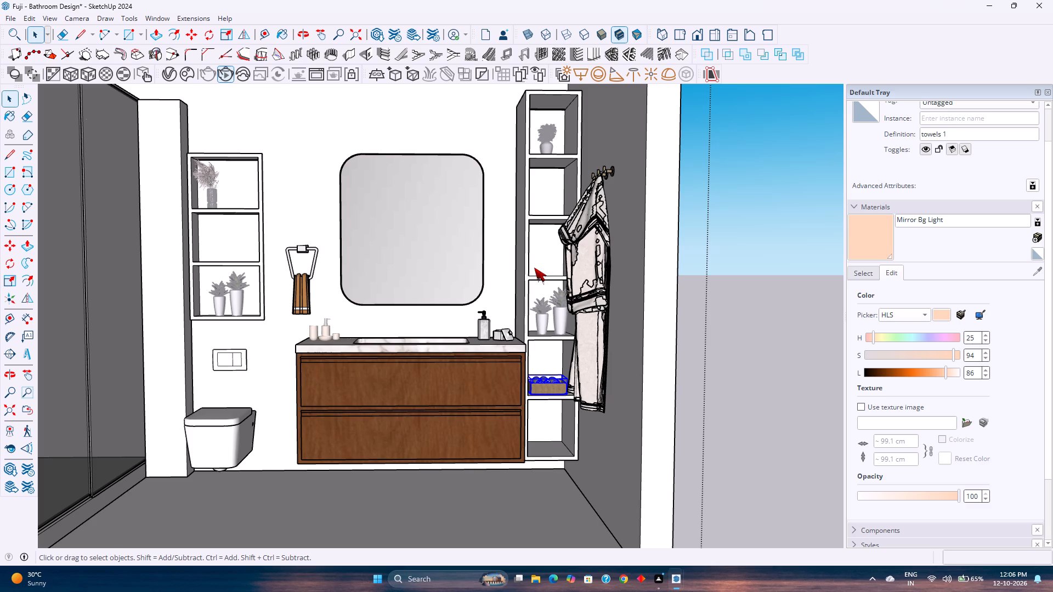
left_click(630, 314)
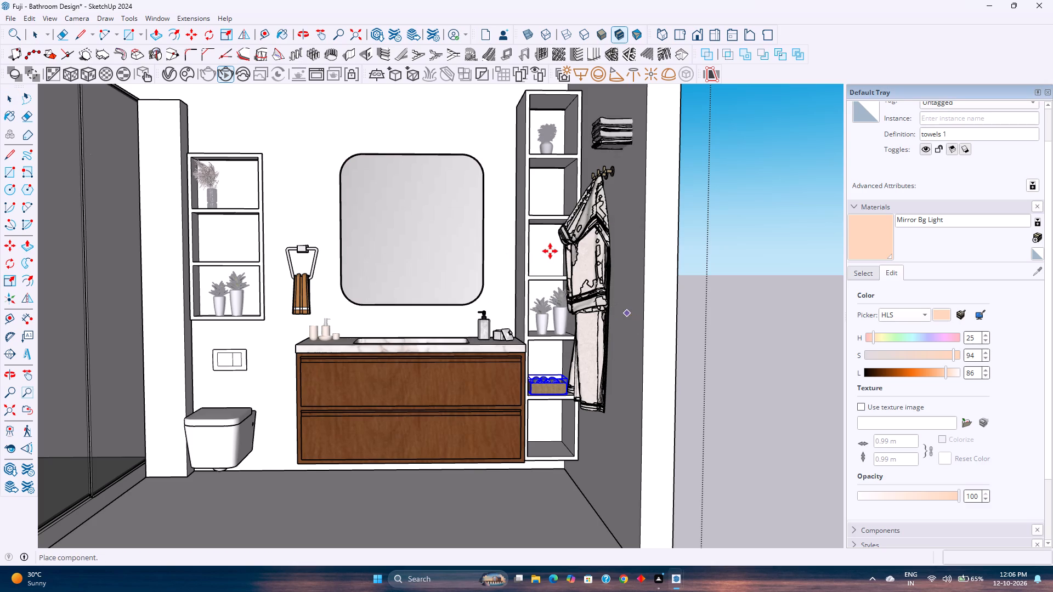
Place the folded towel stack temporarily in the open space outside the bathroom's side wall.
middle_click_drag(695, 340, 638, 352)
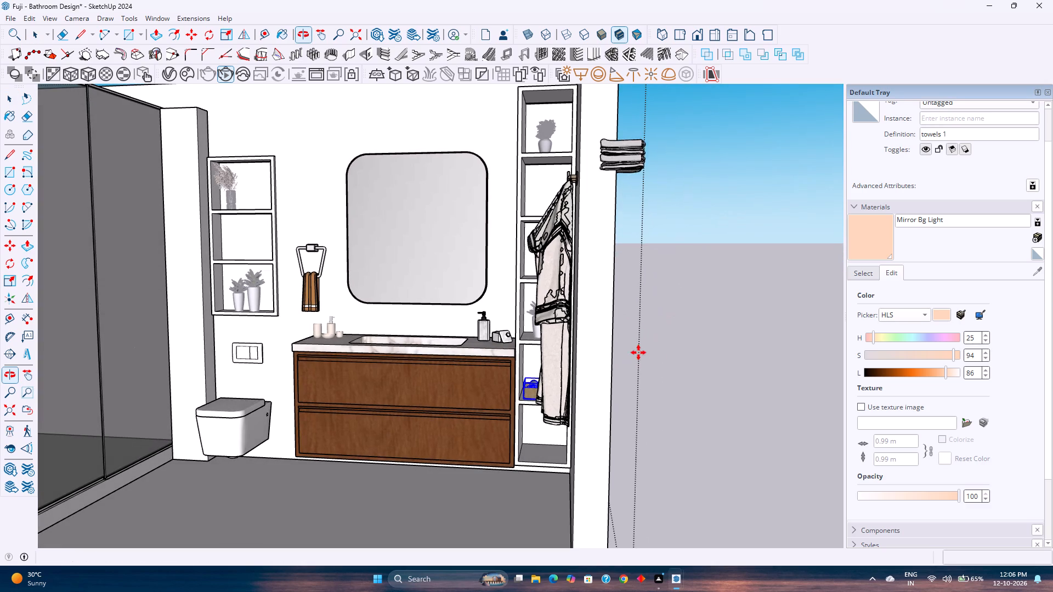
scroll(707, 368, "up", 2)
middle_click(705, 367)
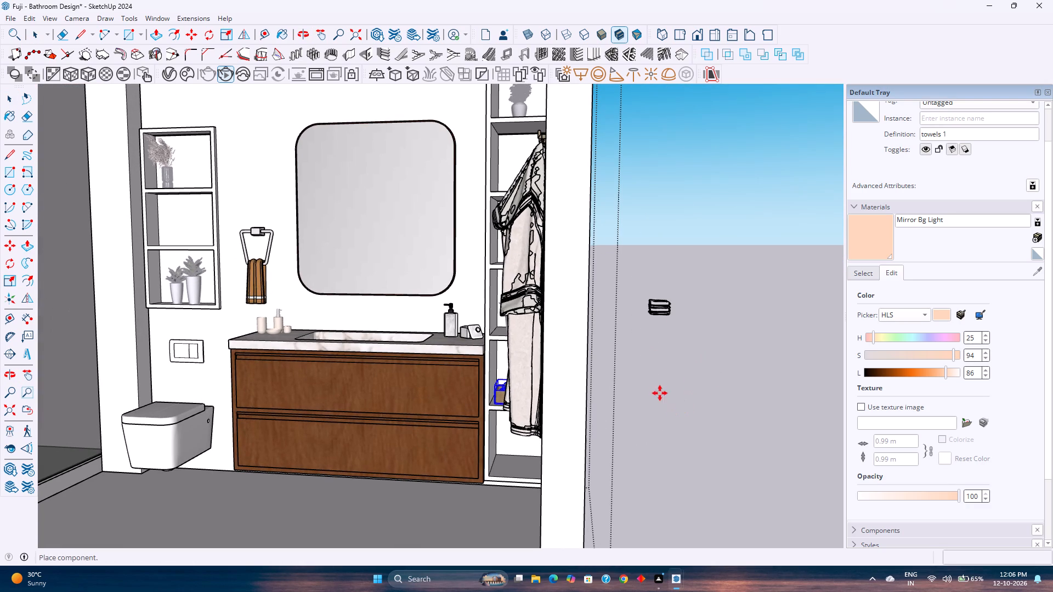
left_click(653, 538)
middle_click_drag(684, 459, 575, 452)
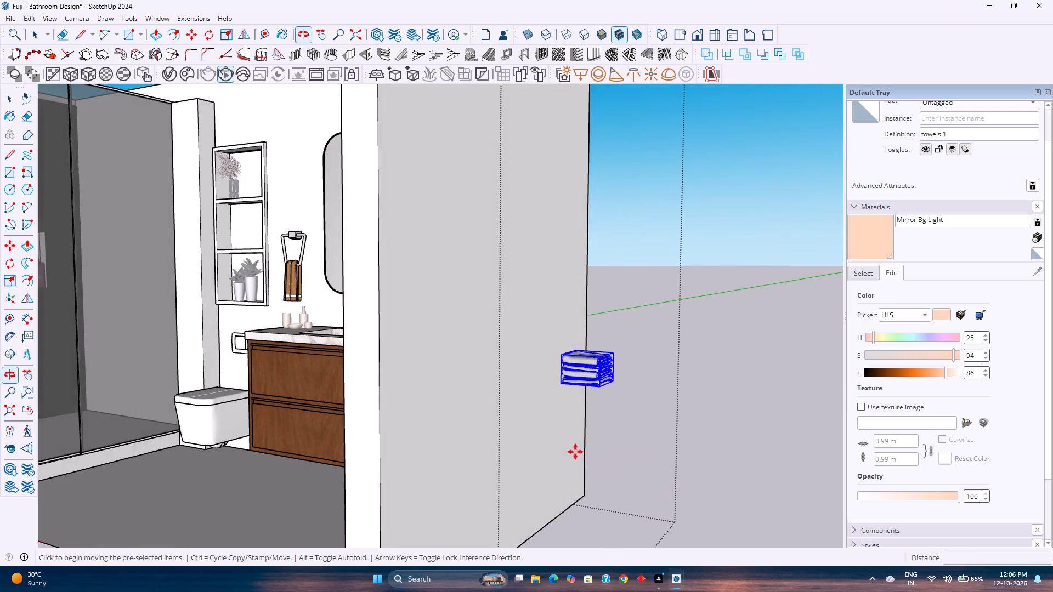
middle_click_drag(586, 447, 644, 435)
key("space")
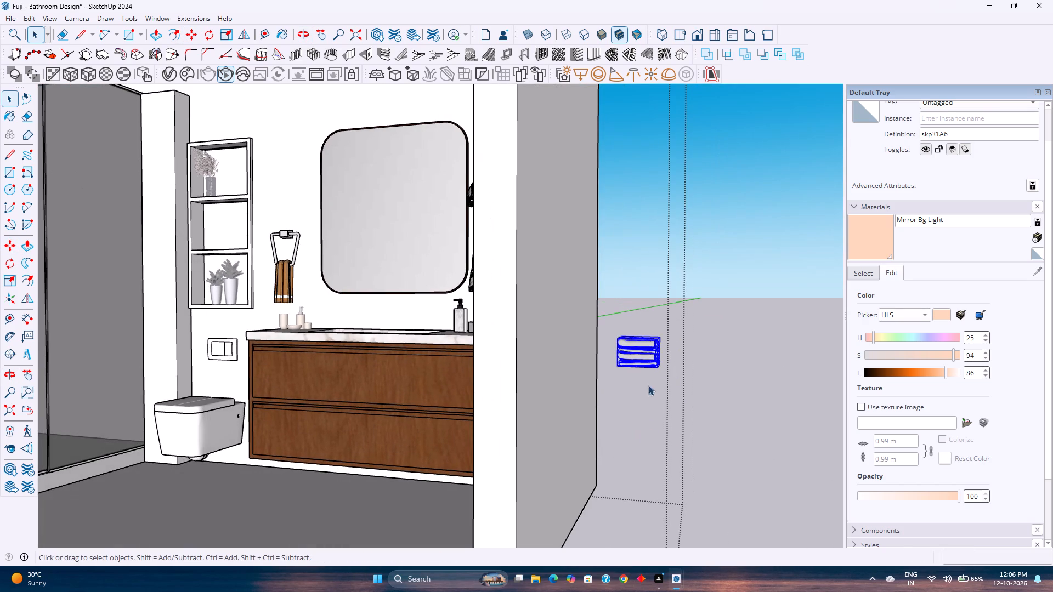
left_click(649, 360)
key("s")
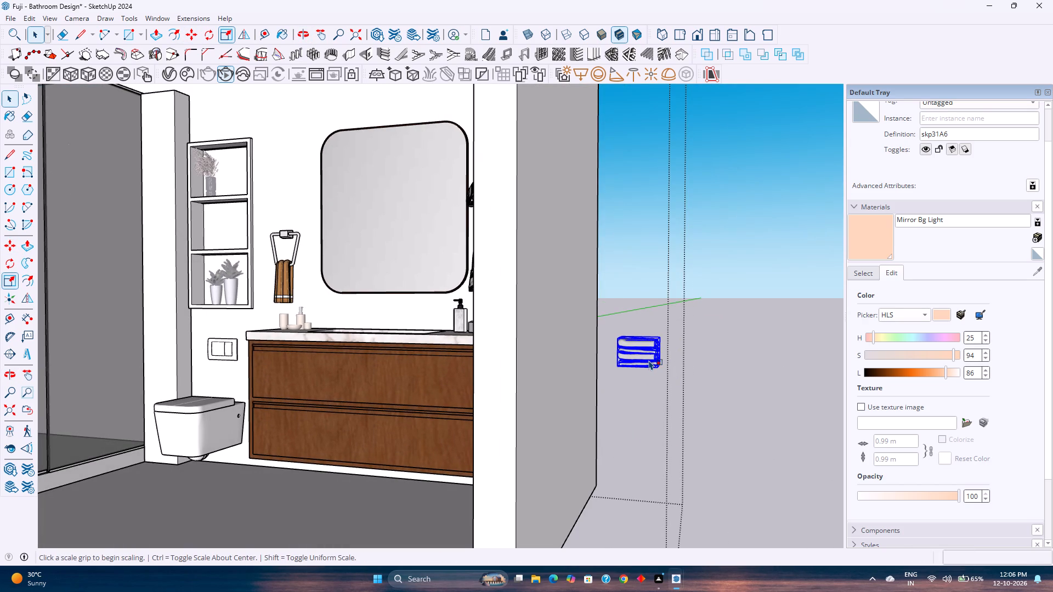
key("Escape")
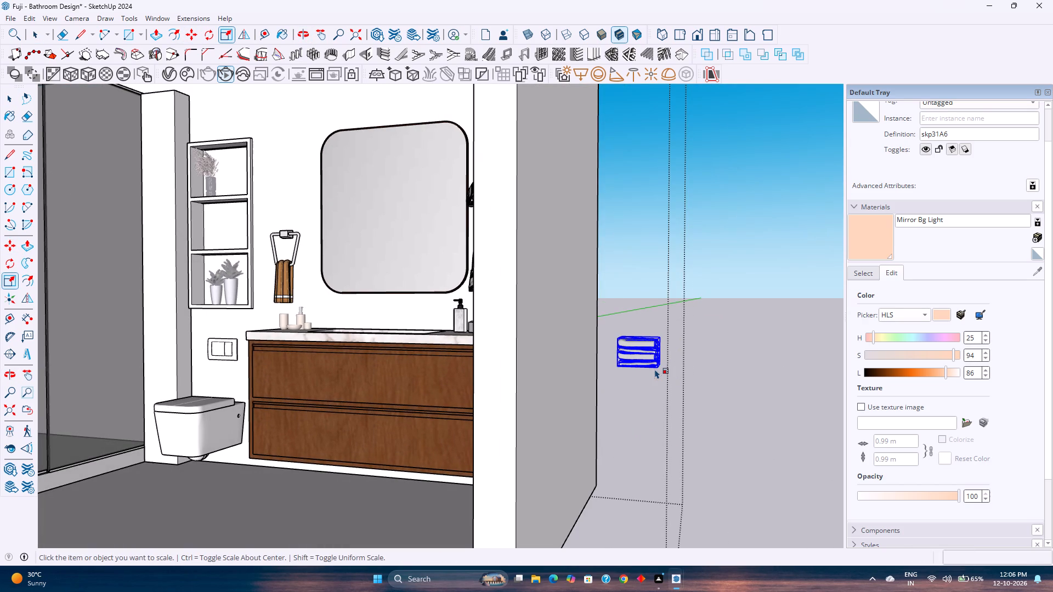
Move the folded towel stack by its lower corner onto the tall shelf's compartment directly above the potted plant pair.
key("m")
scroll(655, 369, "up", 10)
left_click(661, 367)
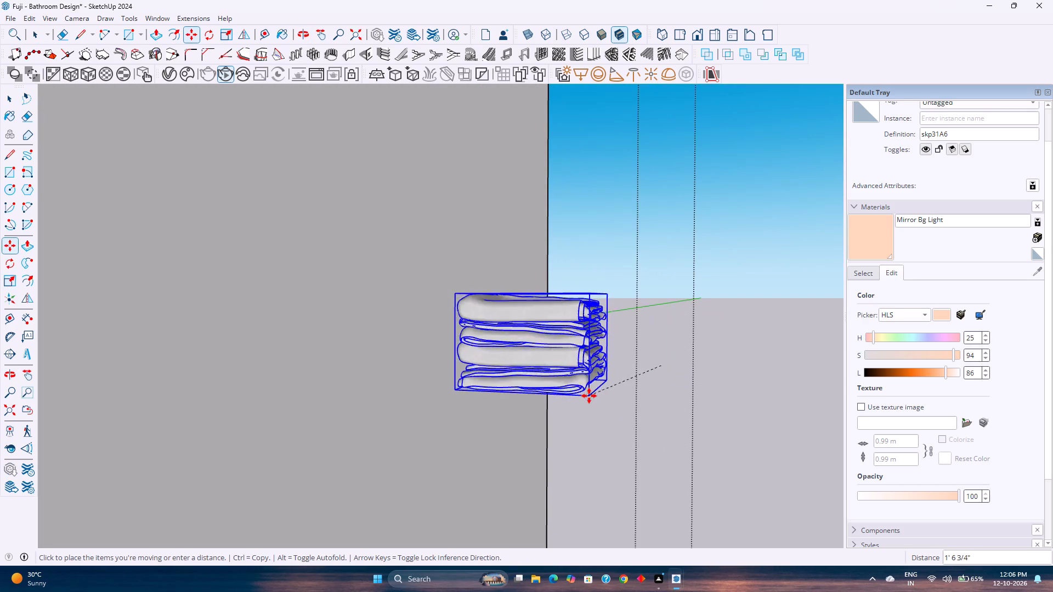
scroll(589, 396, "down", 14)
middle_click_drag(340, 392, 470, 430, "shift")
middle_click_drag(470, 430, 603, 458)
scroll(603, 458, "down", 1)
scroll(651, 333, "up", 5)
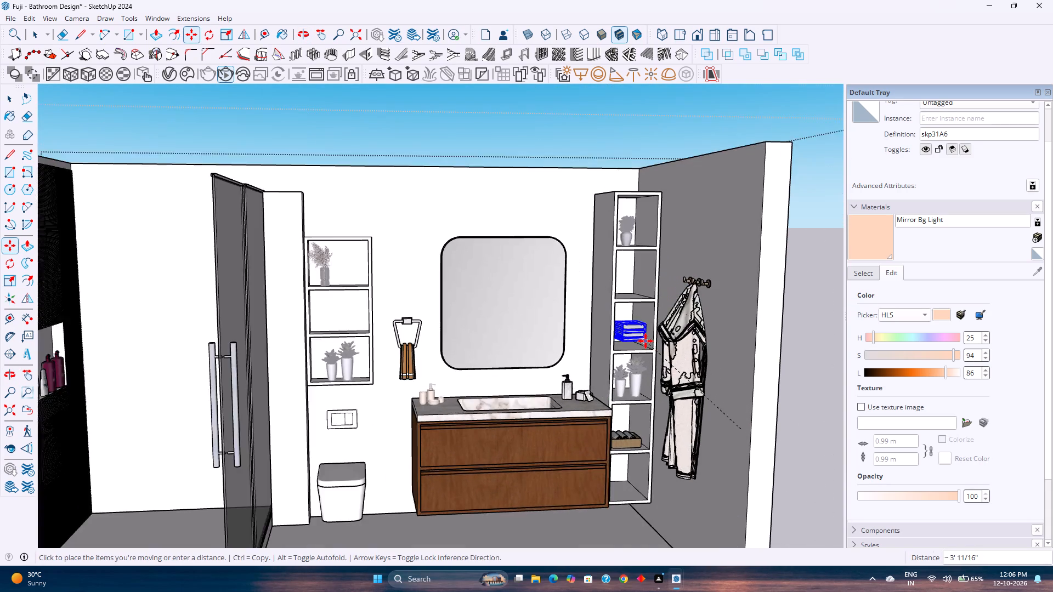
scroll(646, 341, "up", 19)
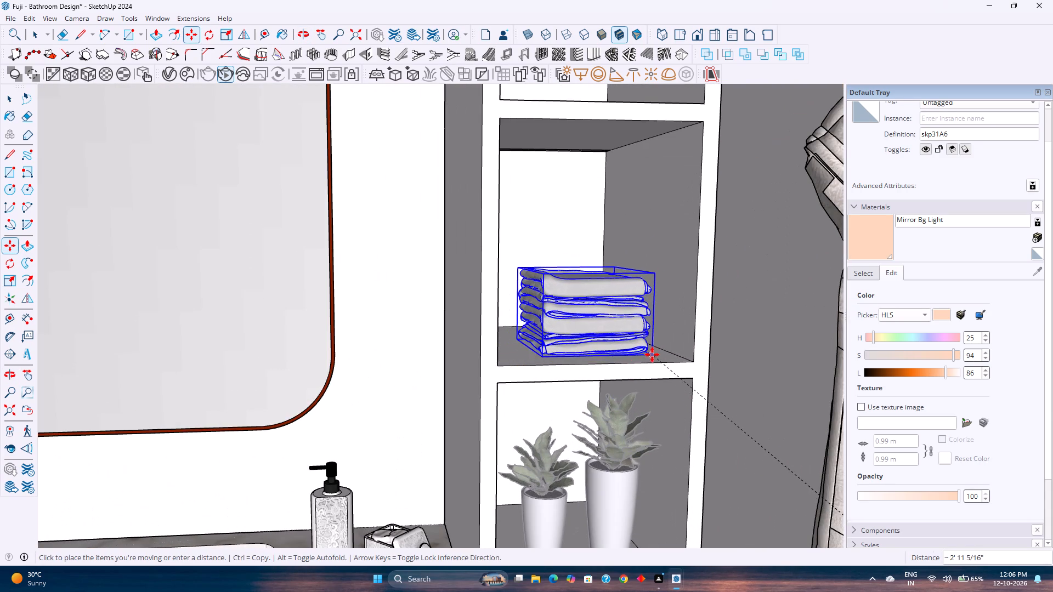
left_click(649, 357)
Copy the folded towel stack about 1' 3" straight up into the tall shelf's next compartment.
scroll(649, 357, "up", 4)
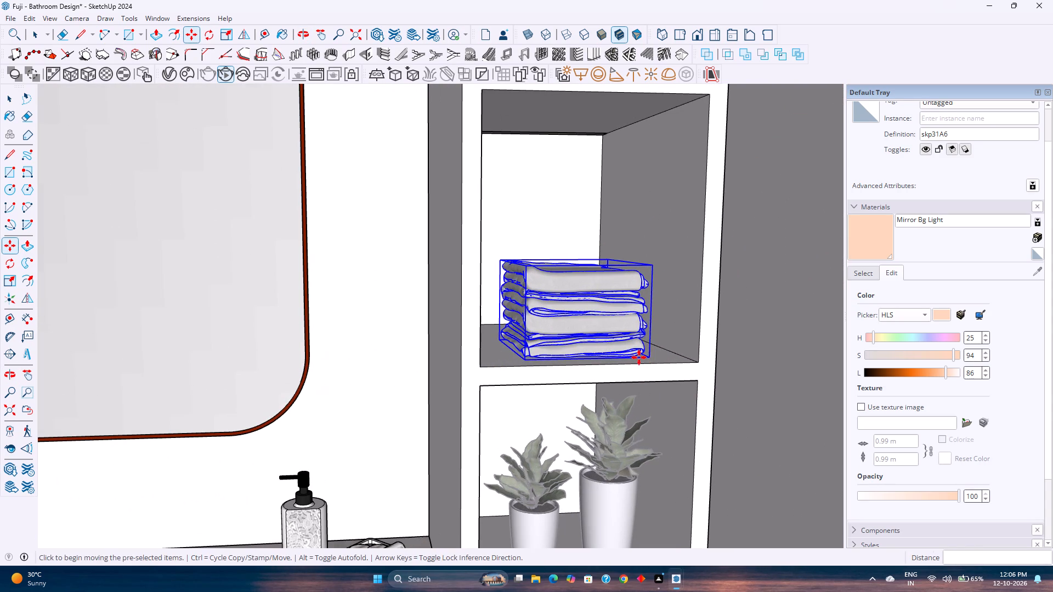
key("space")
key("m")
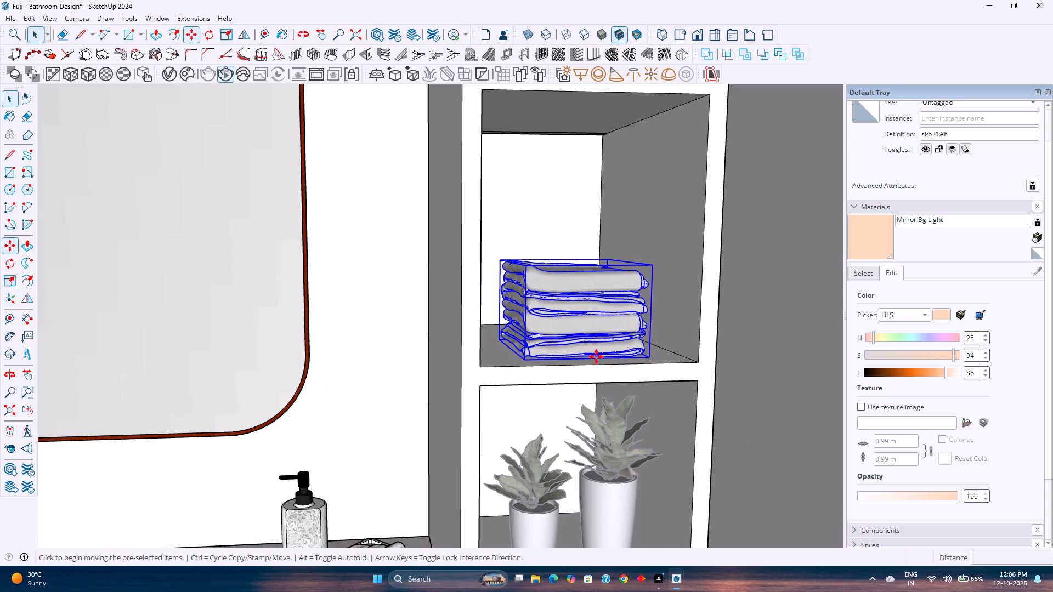
left_click(482, 368)
scroll(480, 329, "down", 5)
middle_click_drag(480, 329, 496, 352, "shift")
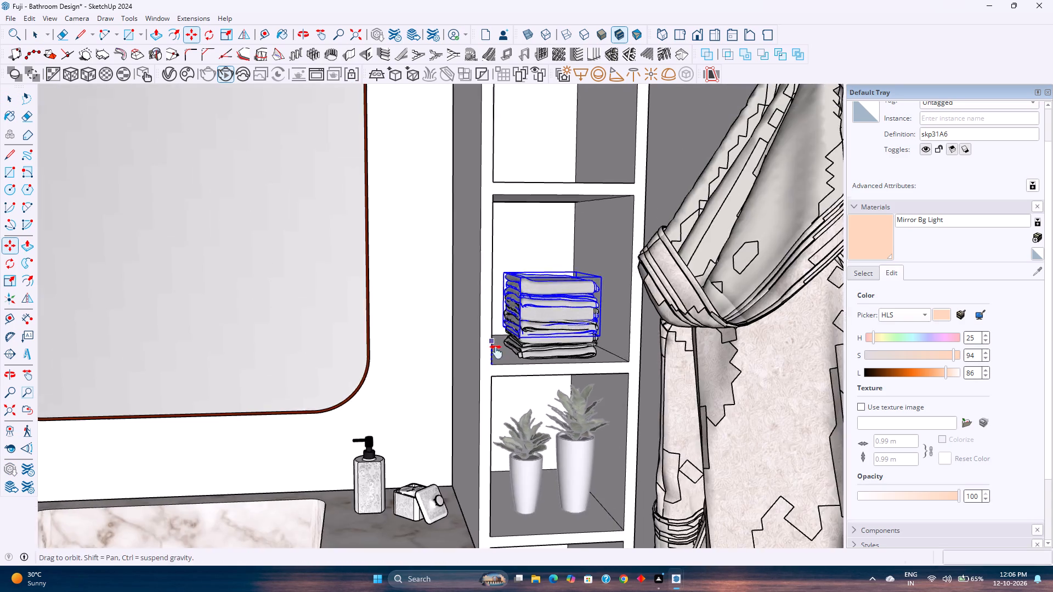
middle_click_drag(496, 352, 489, 458, "shift")
left_click(491, 301)
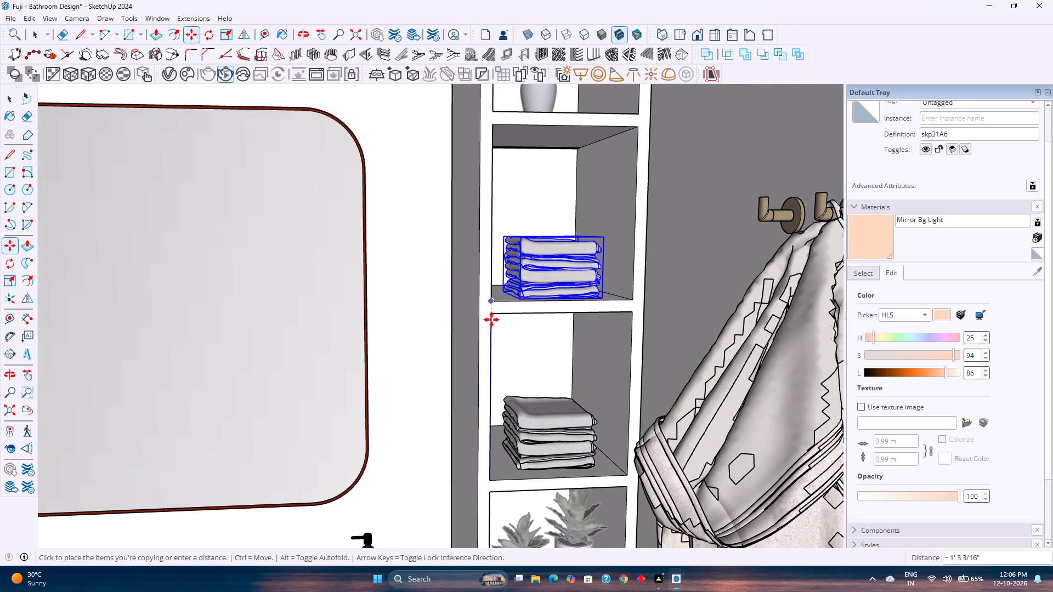
key("space")
scroll(491, 320, "down", 12)
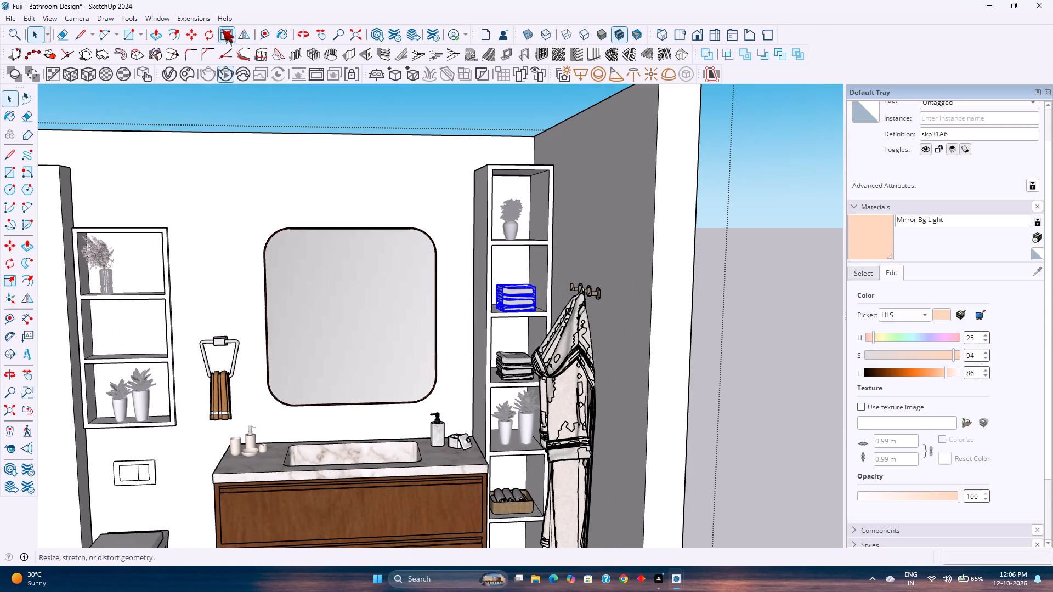
Reopen the 3D Warehouse and search its models for "big bottles in bathroom".
left_click(164, 14)
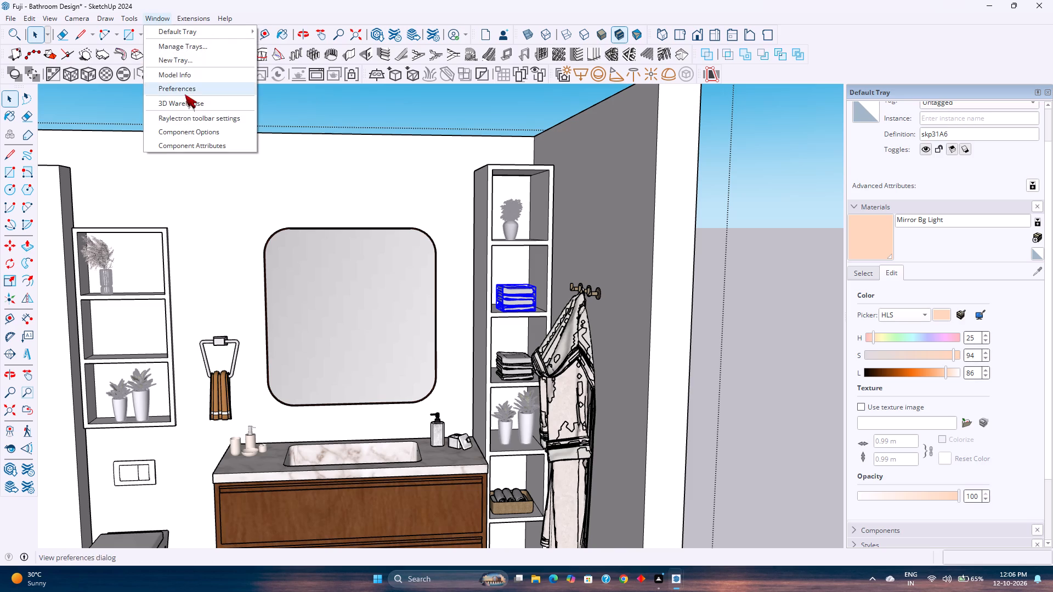
left_click(185, 103)
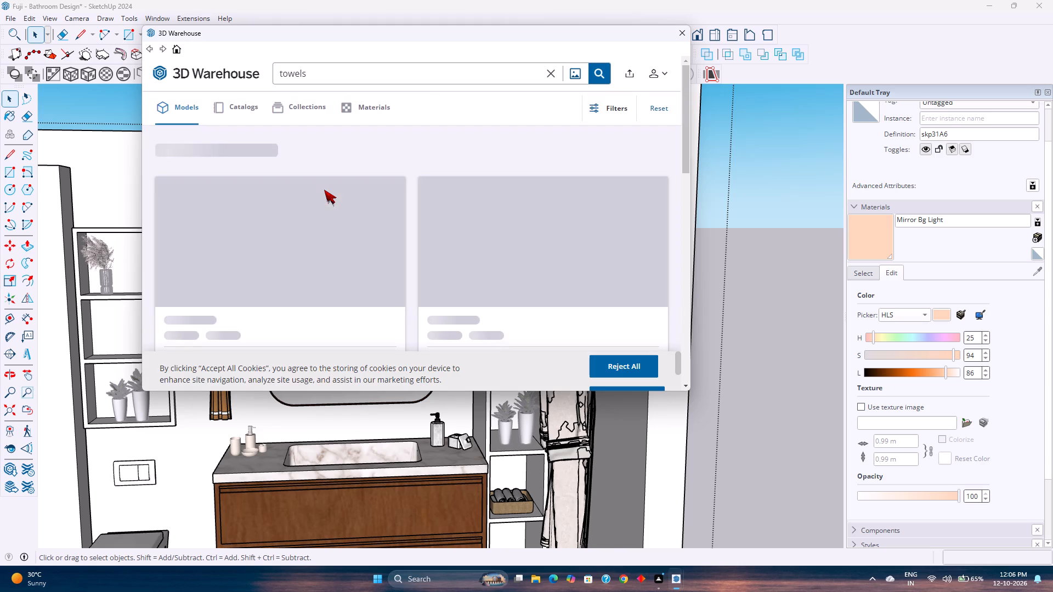
left_click(554, 73)
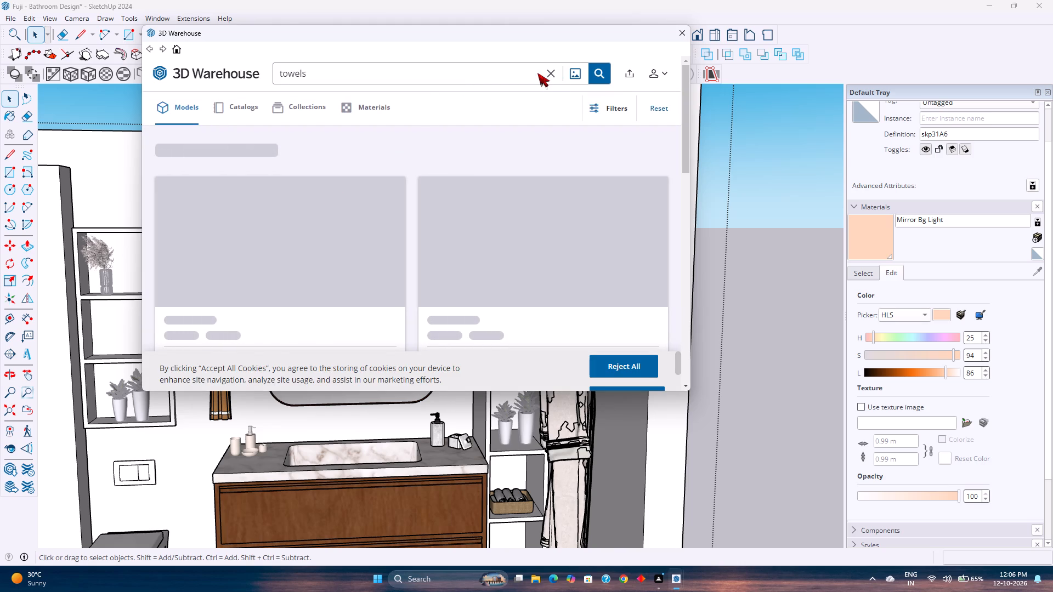
left_click(537, 73)
type("big bootlesin")
key("space")
key("BackSpace")
key("BackSpace")
key("BackSpace")
key("BackSpace")
key("BackSpace")
key("BackSpace")
key("BackSpace")
key("BackSpace")
key("BackSpace")
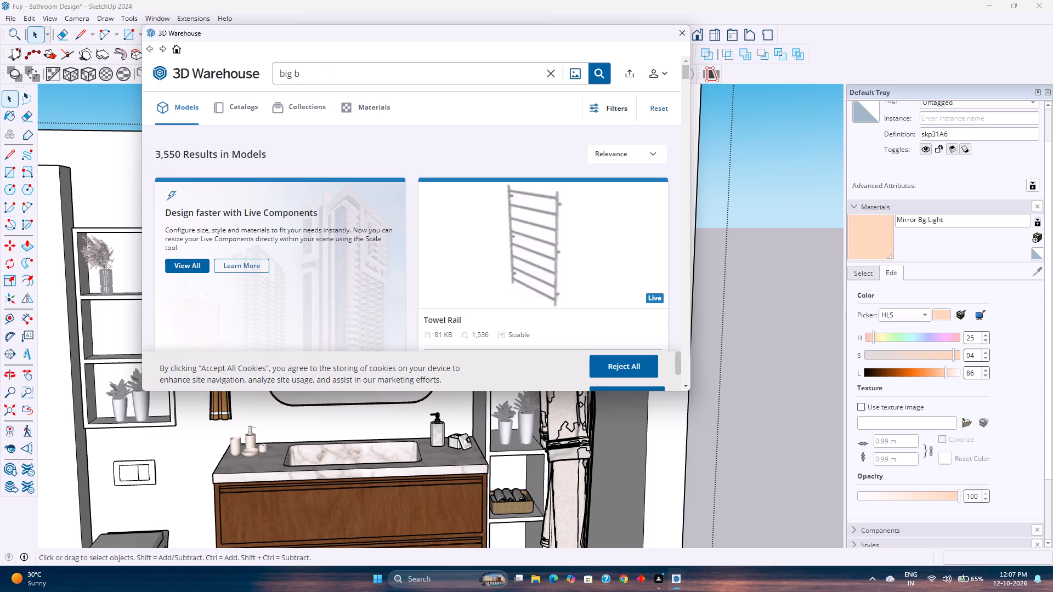
key("o")
type("ttles in")
key("space")
type("bathroom")
key("Return")
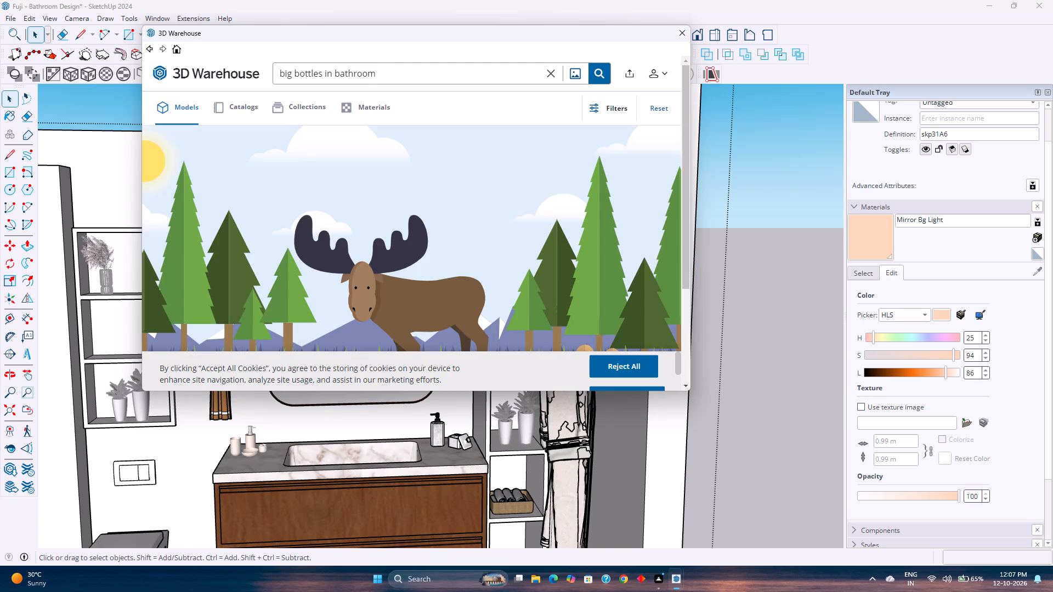
Shorten the model search to "big bottles" and look through the results for a suitable bathroom bottle.
left_click(432, 75)
key("BackSpace")
key("BackSpace")
key("BackSpace")
key("BackSpace")
key("BackSpace")
key("BackSpace")
key("BackSpace")
key("BackSpace")
key("BackSpace")
key("BackSpace")
key("BackSpace")
key("BackSpace")
key("Return")
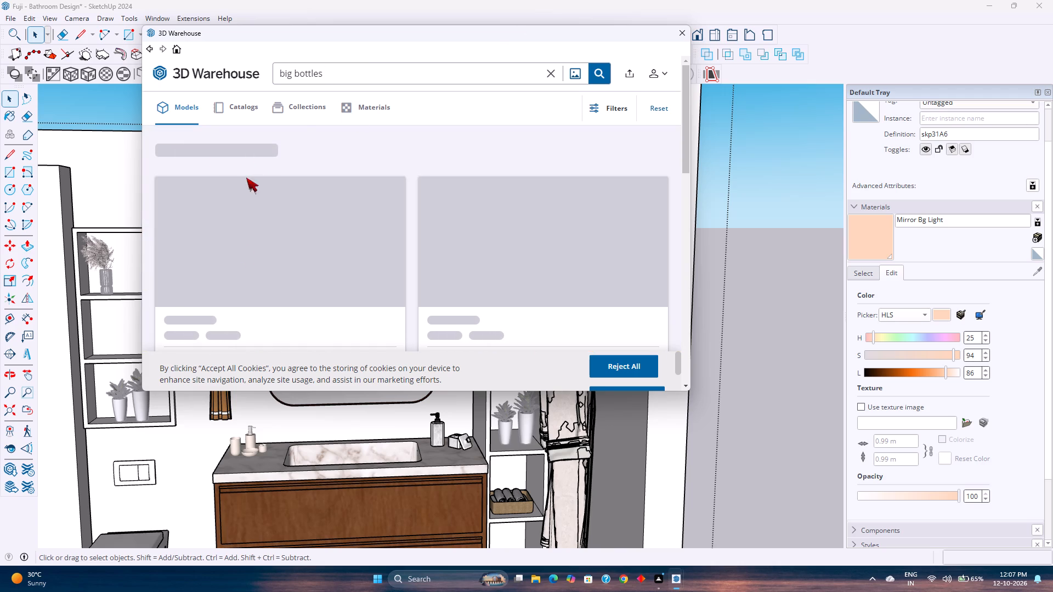
scroll(304, 235, "down", 9)
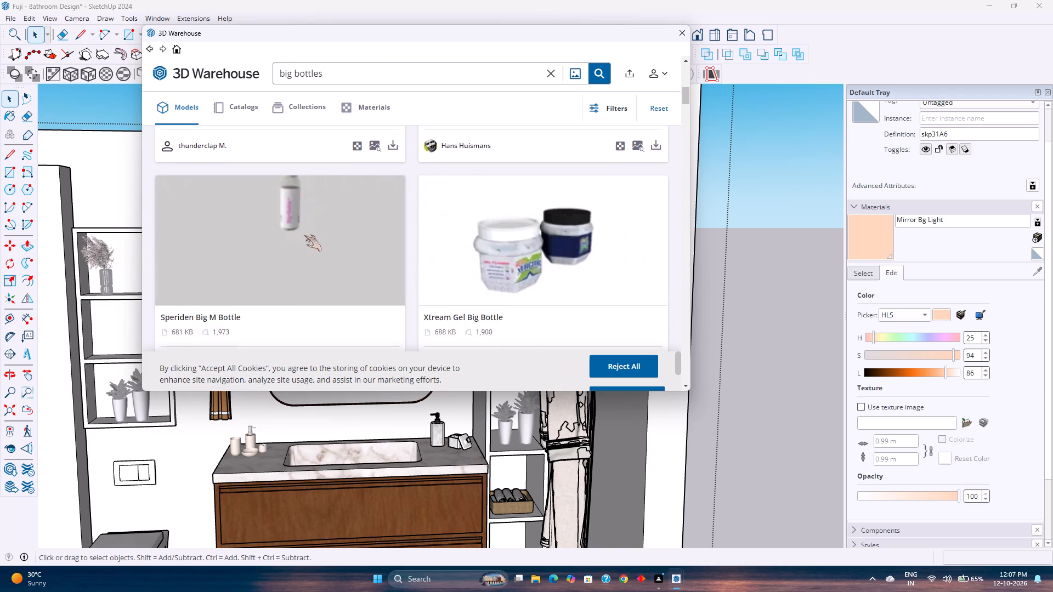
scroll(304, 235, "down", 5)
scroll(467, 295, "down", 4)
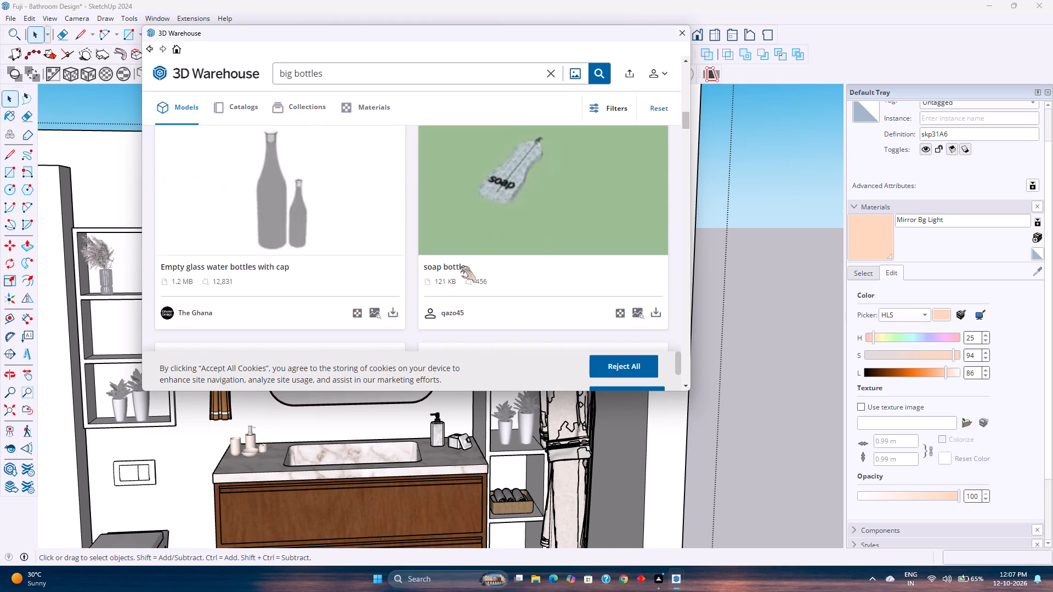
Replace the model search with "bathrooms bottles".
left_click(548, 75)
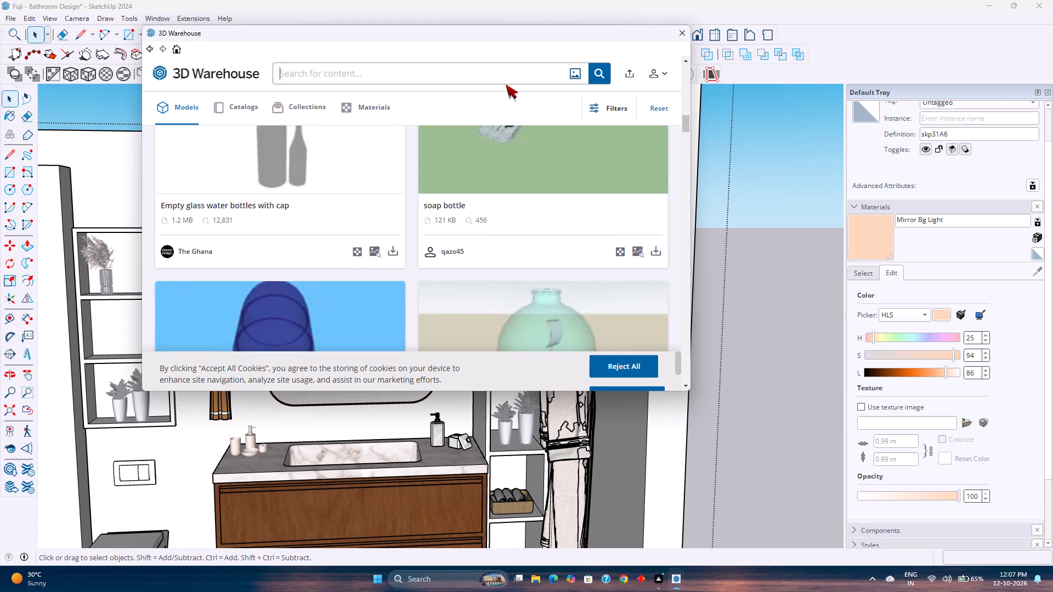
type("bah")
key("BackSpace")
type("throoms")
key("space")
type("bo")
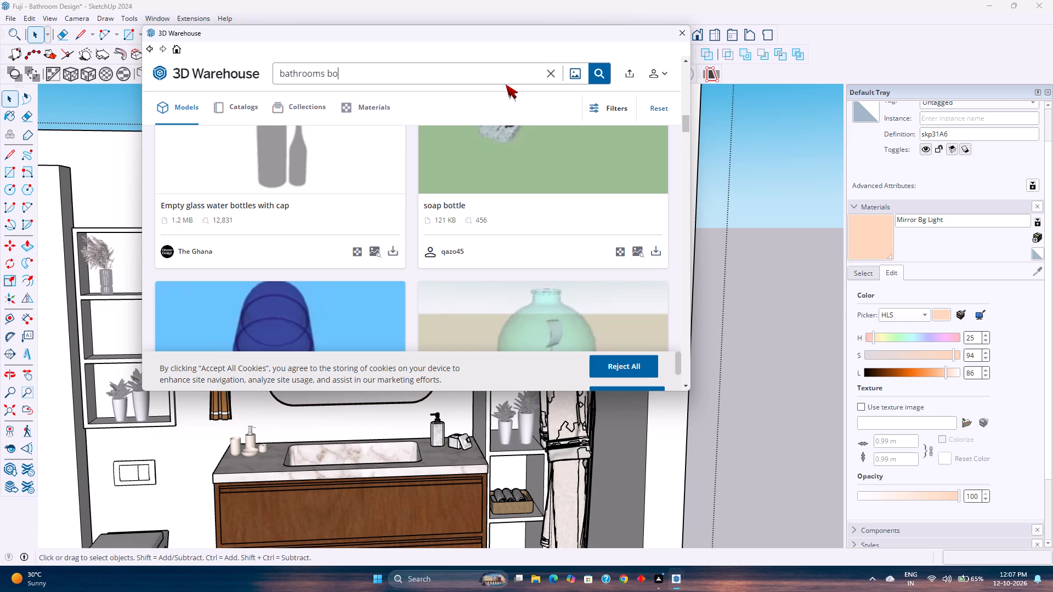
type("ttles")
key("Return")
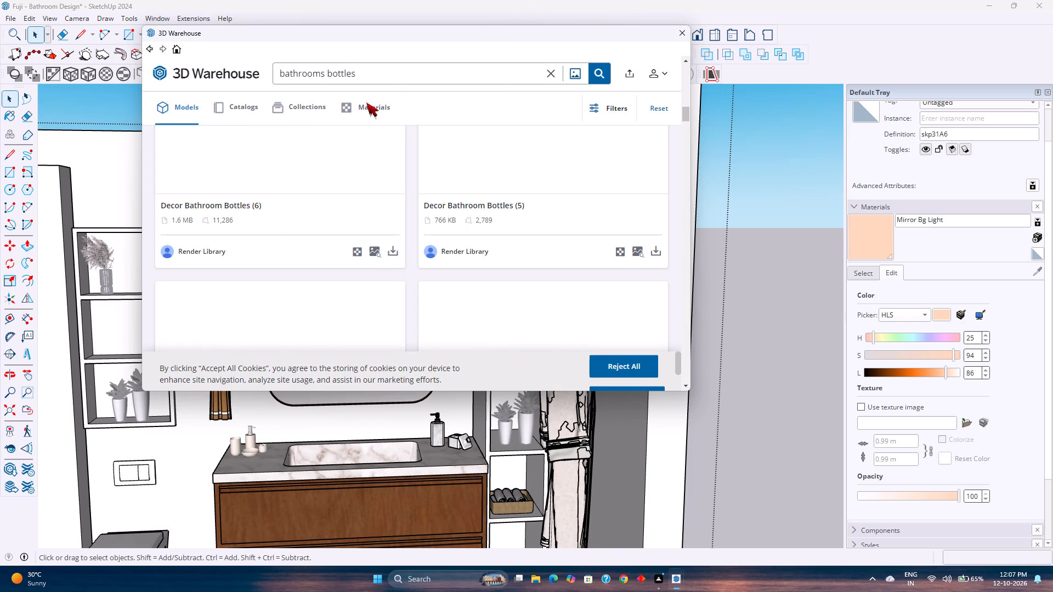
Examine the bathroom bottle models for a decorative set that suits the shelves.
scroll(252, 257, "up", 20)
scroll(252, 257, "up", 1)
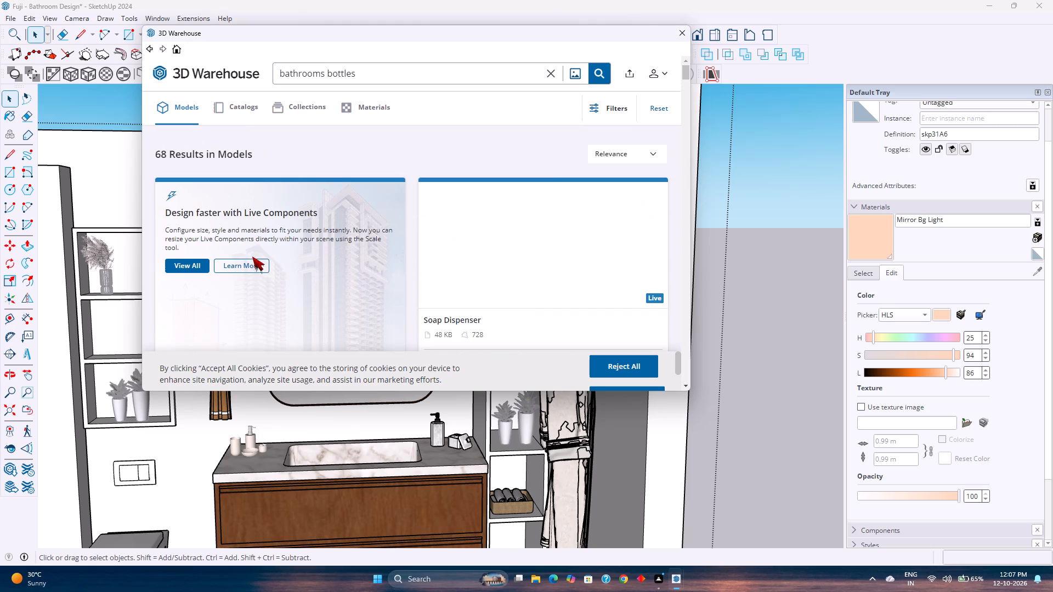
scroll(252, 257, "up", 5)
scroll(365, 240, "down", 5)
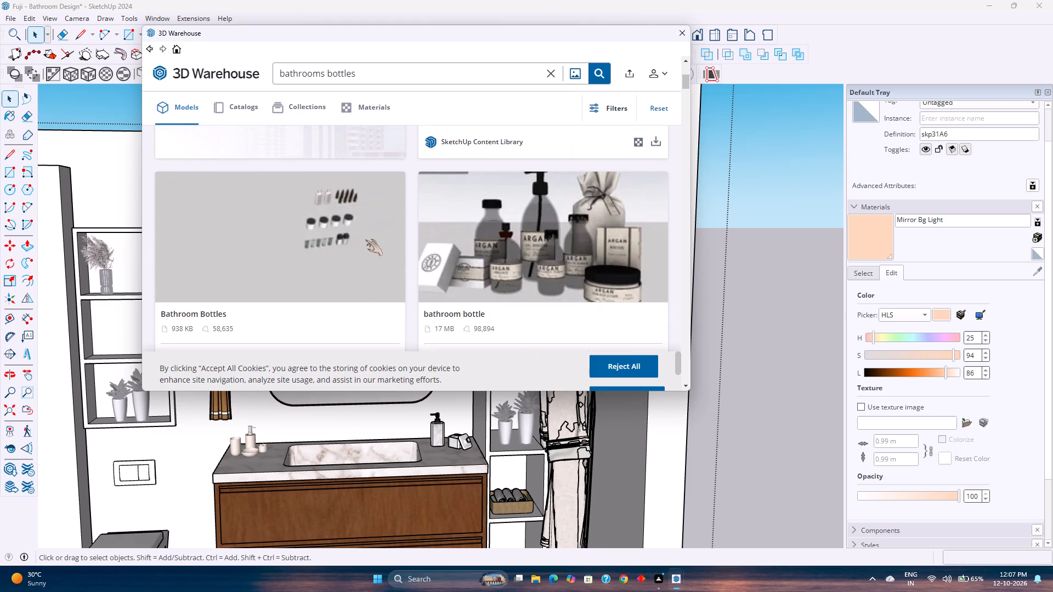
scroll(365, 240, "down", 7)
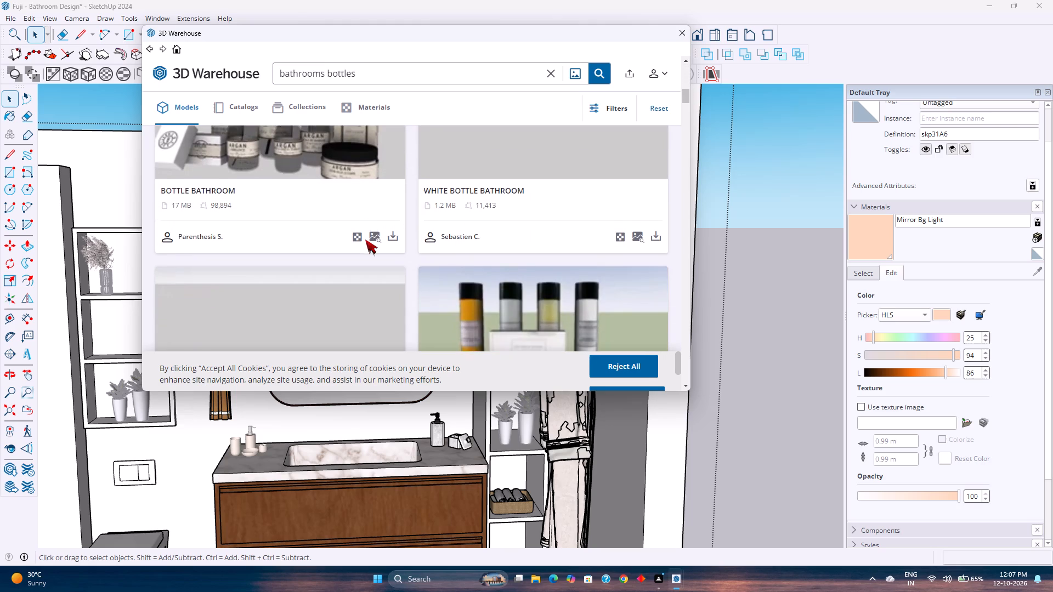
scroll(365, 240, "down", 8)
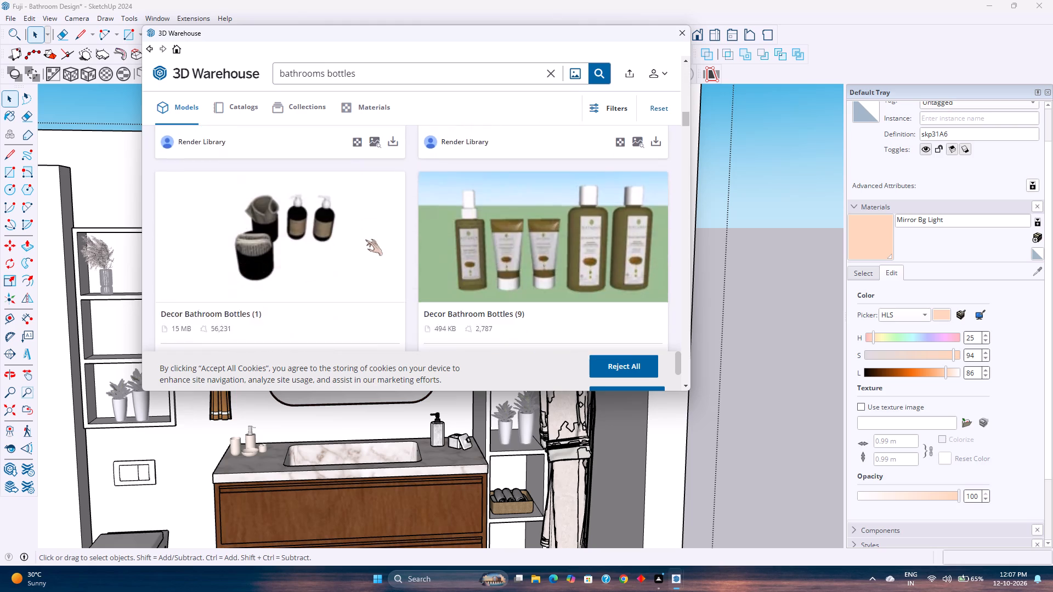
scroll(365, 240, "down", 3)
scroll(365, 240, "up", 7)
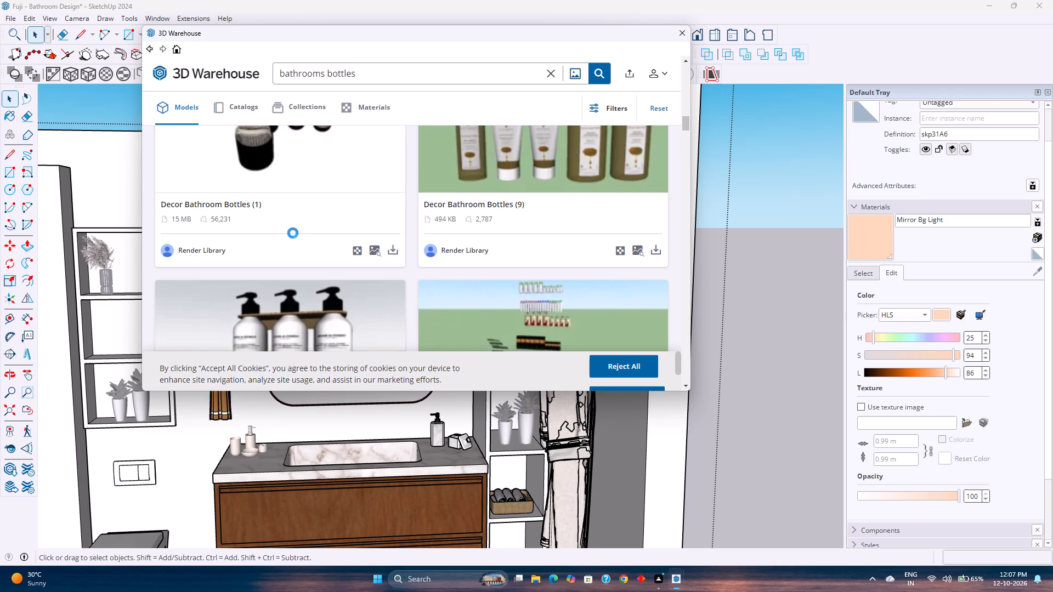
Return to the bathroom model, reopen the 3D Warehouse and search for "bathroom bottles".
left_click(759, 301)
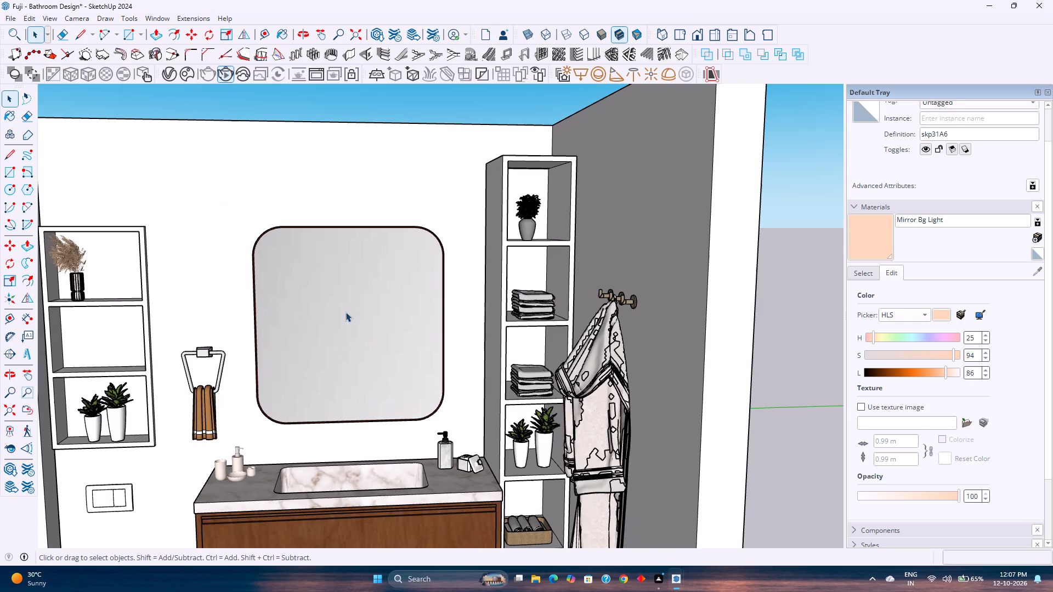
left_click(165, 18)
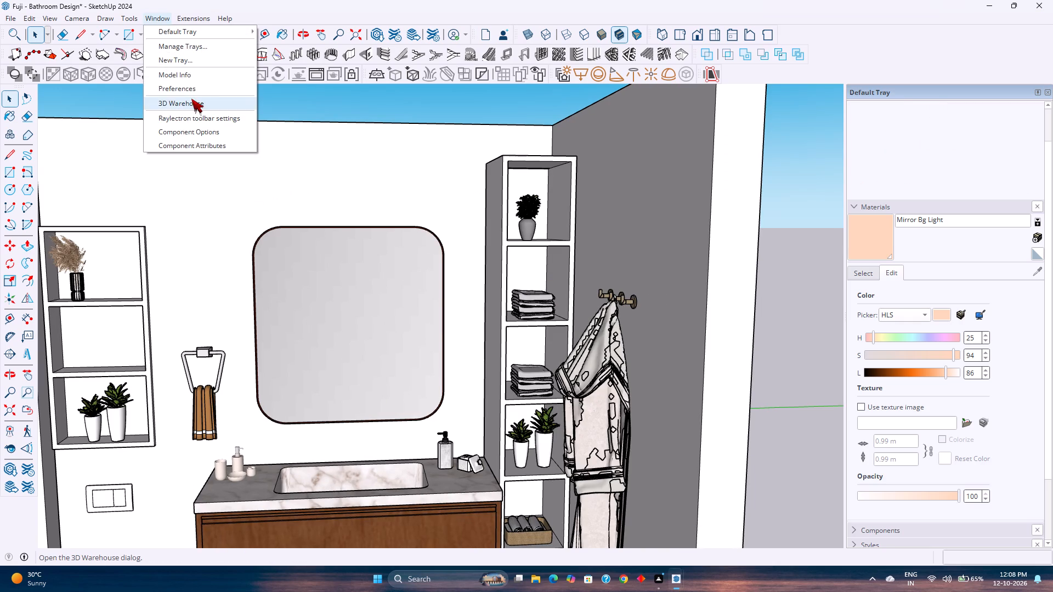
left_click(191, 99)
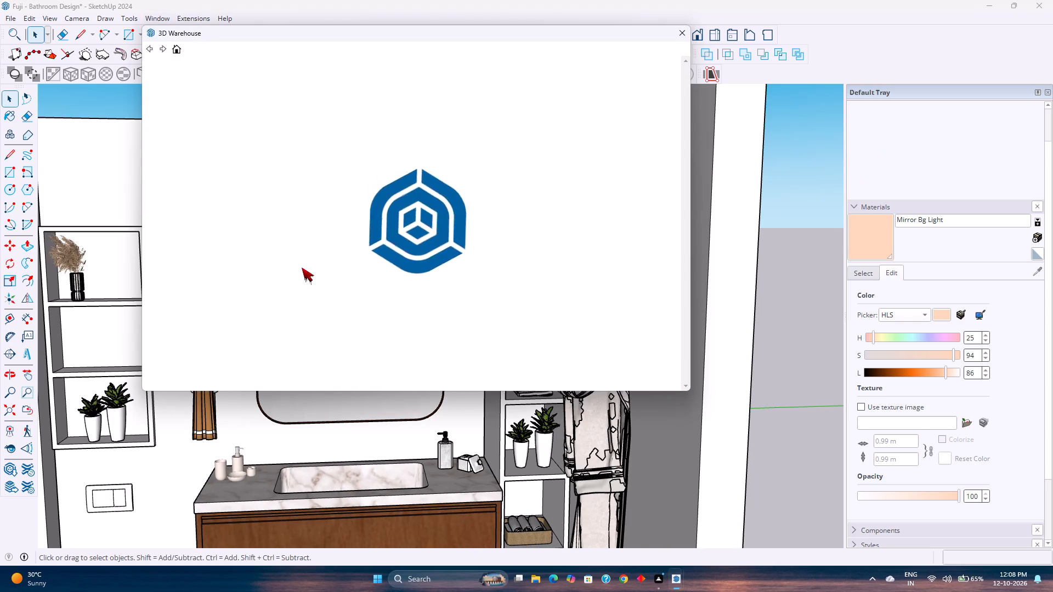
left_click(547, 76)
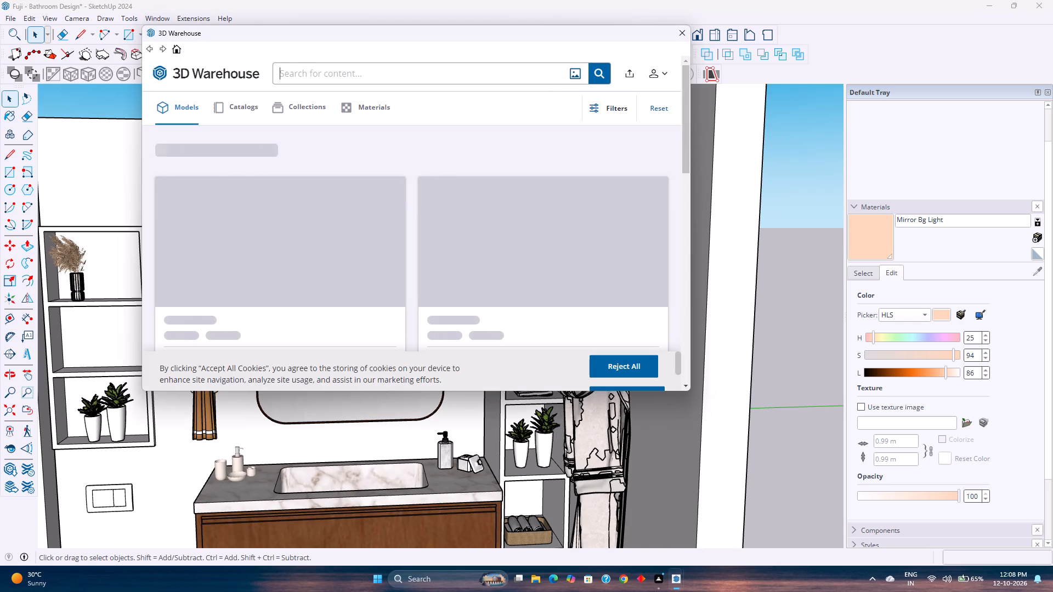
left_click(525, 78)
type("bathroom bottles")
key("Return")
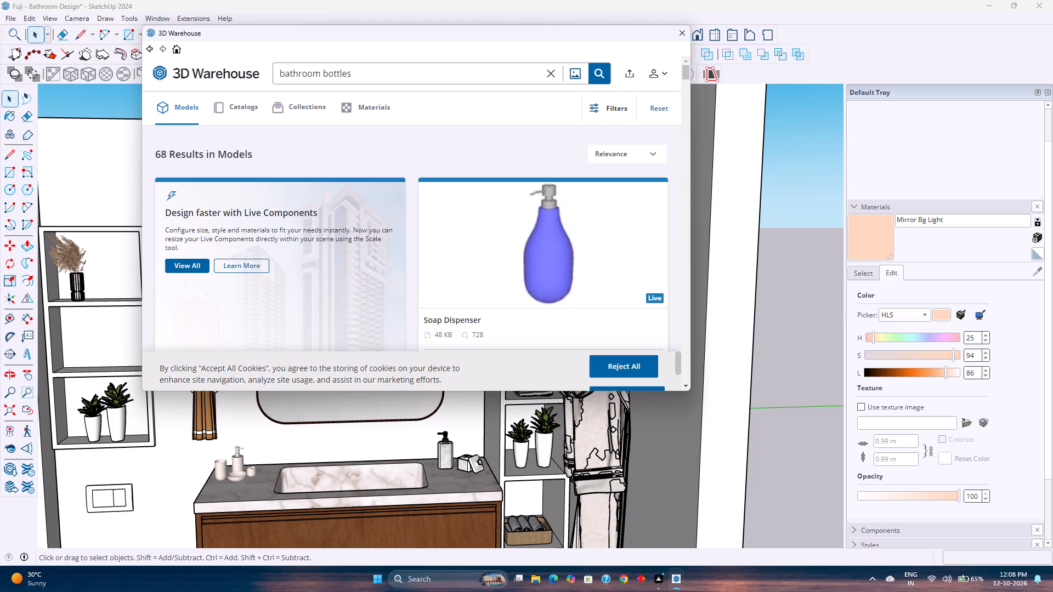
Examine the bathroom bottle models in the search results for a decorative set that suits the shelves.
scroll(517, 240, "down", 2)
scroll(412, 280, "down", 2)
scroll(355, 251, "down", 6)
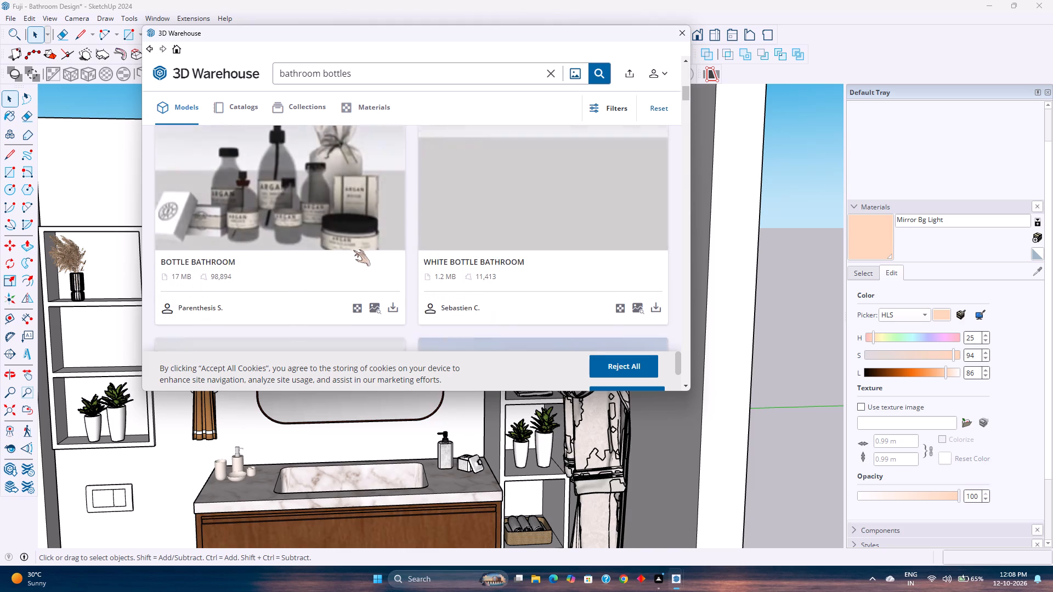
scroll(353, 250, "down", 14)
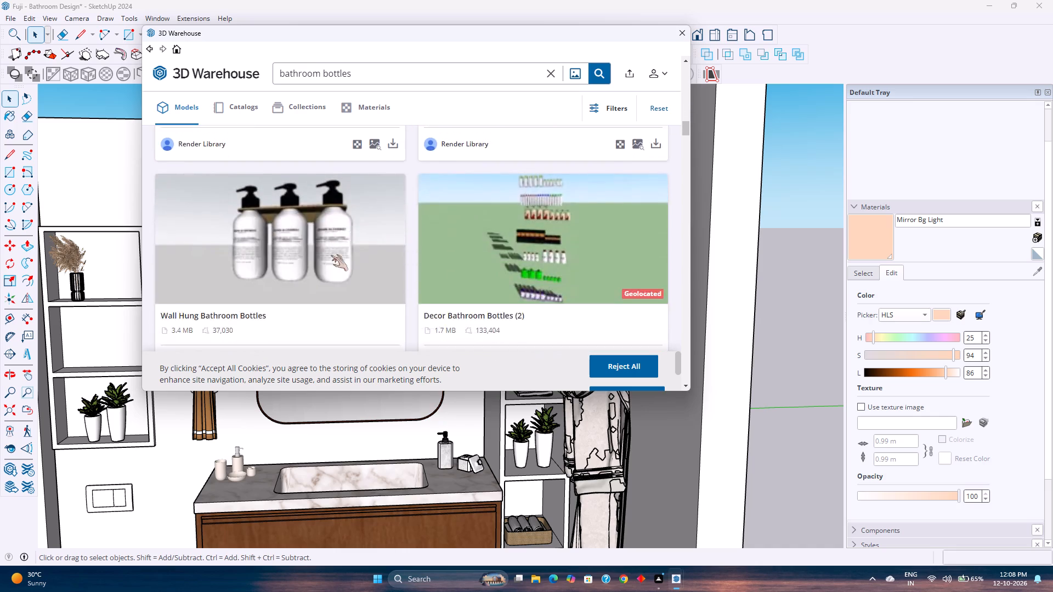
scroll(331, 255, "up", 3)
scroll(331, 255, "down", 1)
scroll(331, 255, "up", 1)
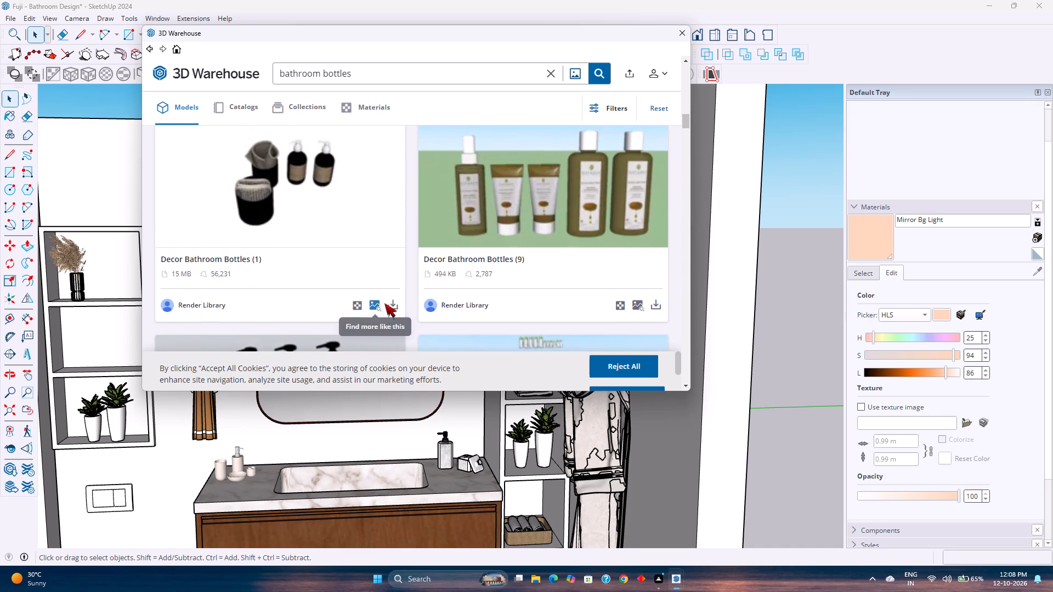
scroll(395, 294, "down", 9)
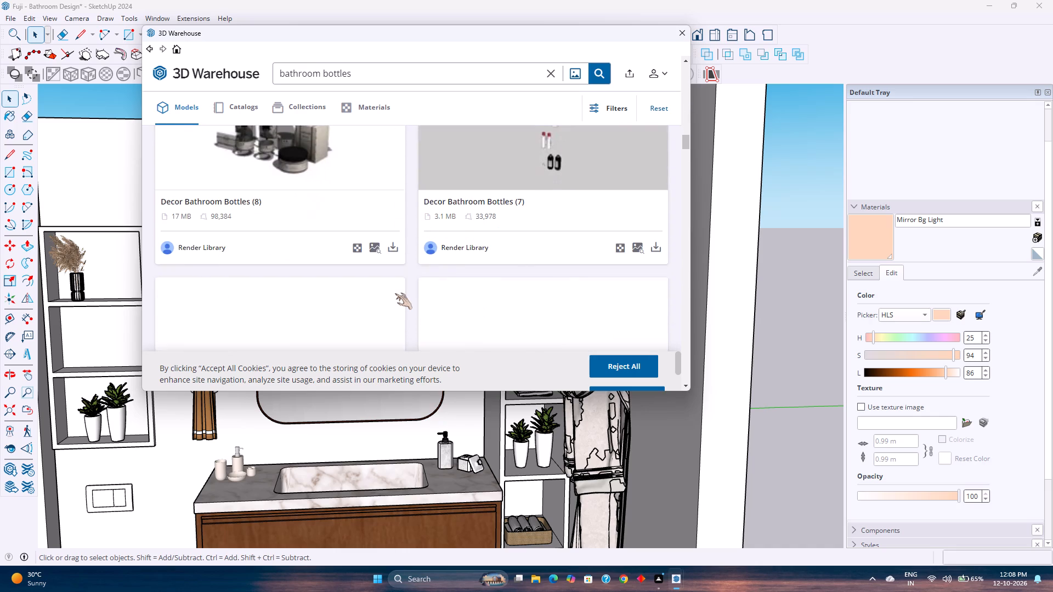
scroll(353, 272, "down", 6)
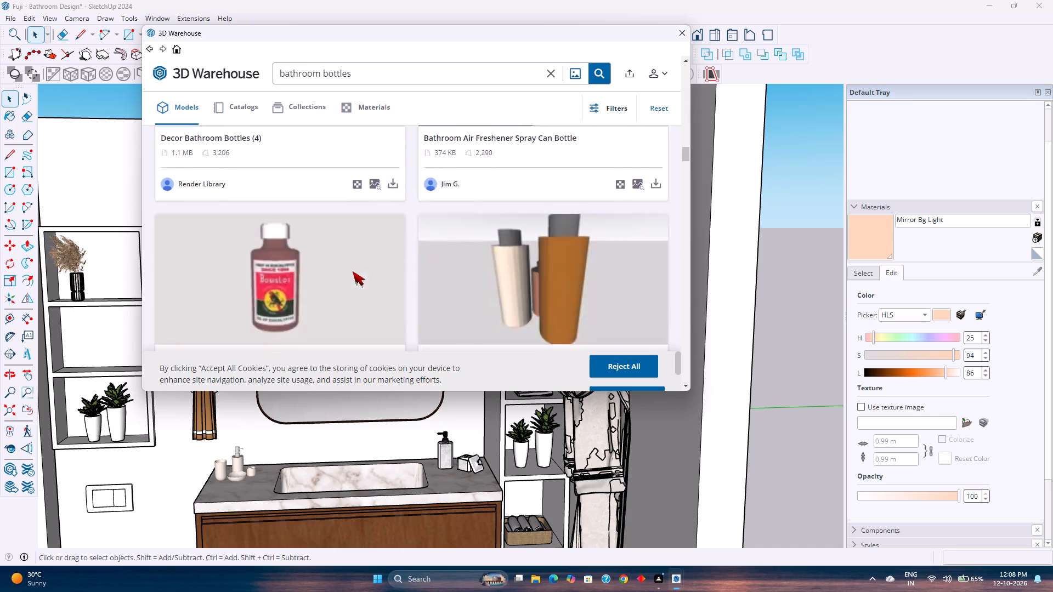
scroll(353, 271, "down", 2)
scroll(353, 271, "up", 2)
scroll(353, 271, "down", 5)
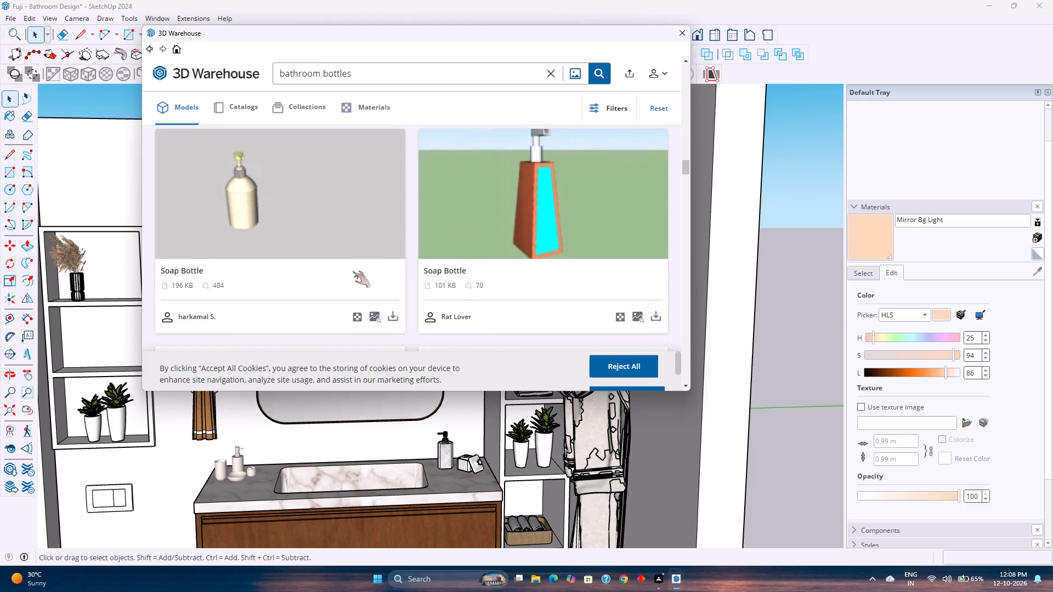
scroll(353, 271, "down", 1)
scroll(353, 271, "up", 2)
scroll(353, 271, "down", 6)
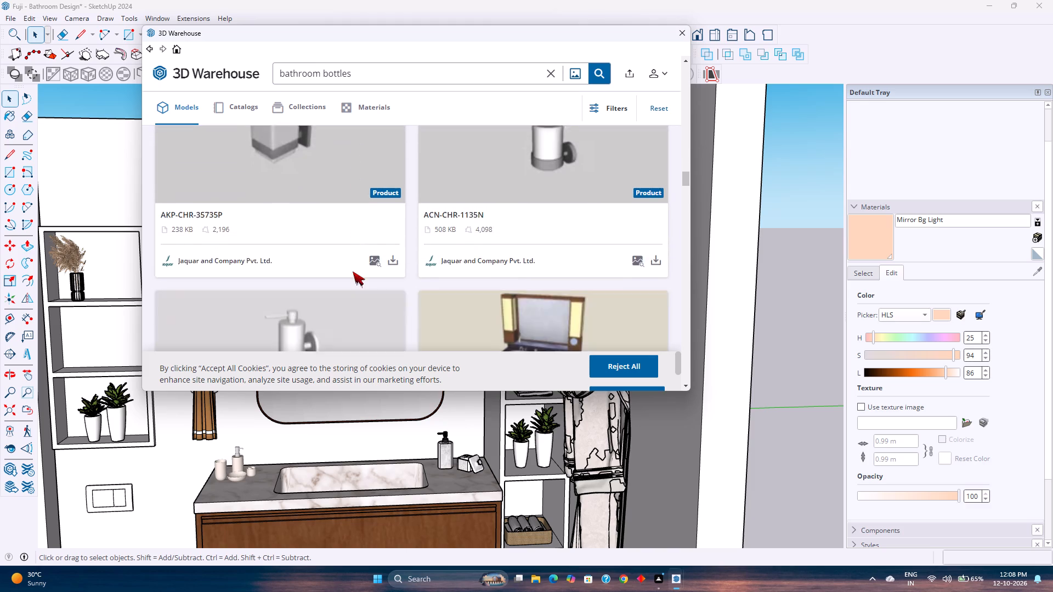
scroll(353, 271, "down", 8)
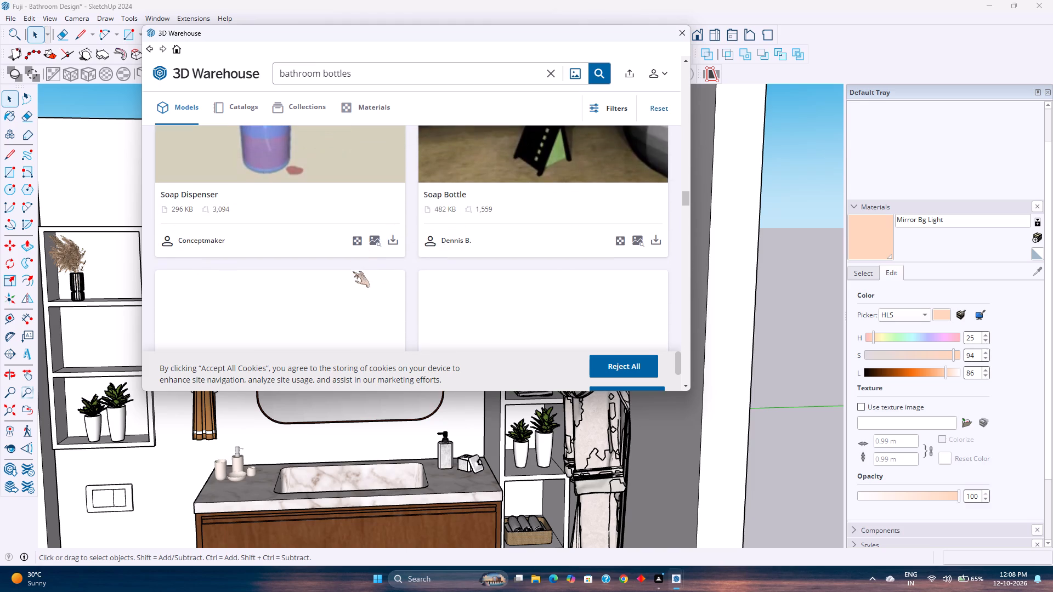
scroll(353, 271, "down", 6)
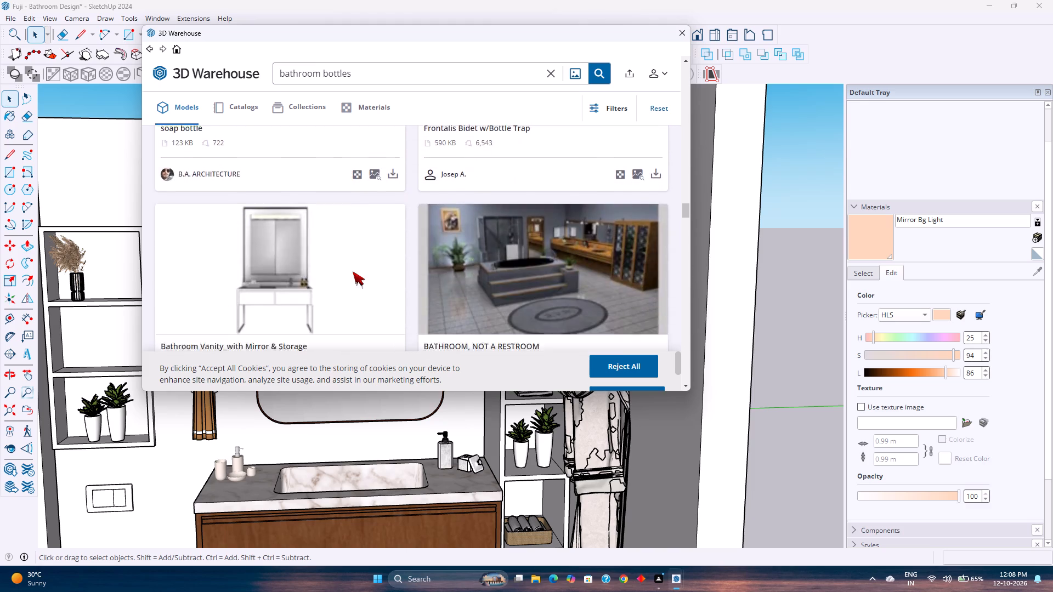
scroll(353, 271, "down", 10)
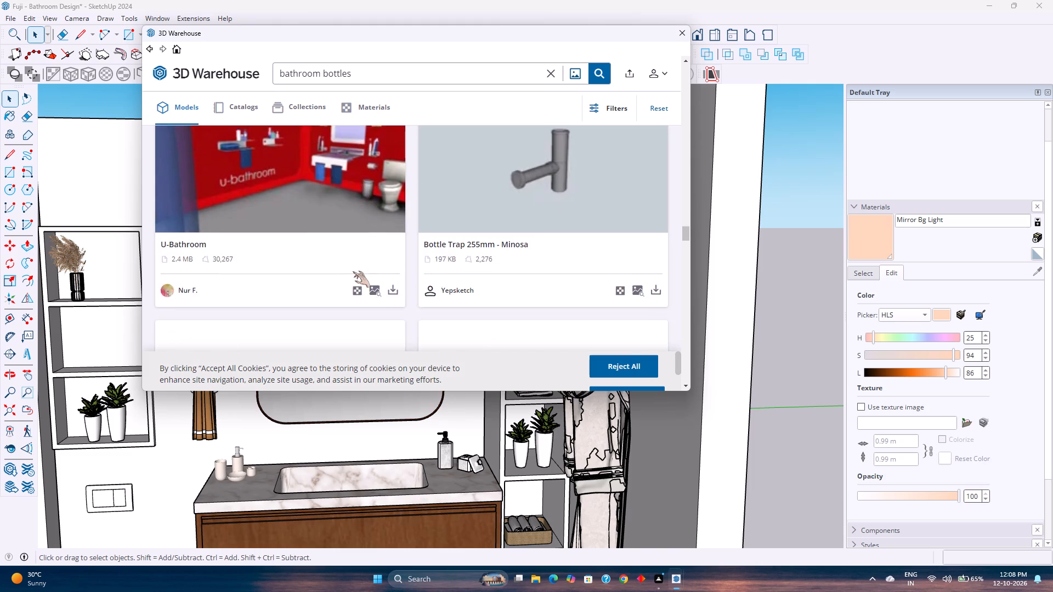
scroll(353, 271, "down", 9)
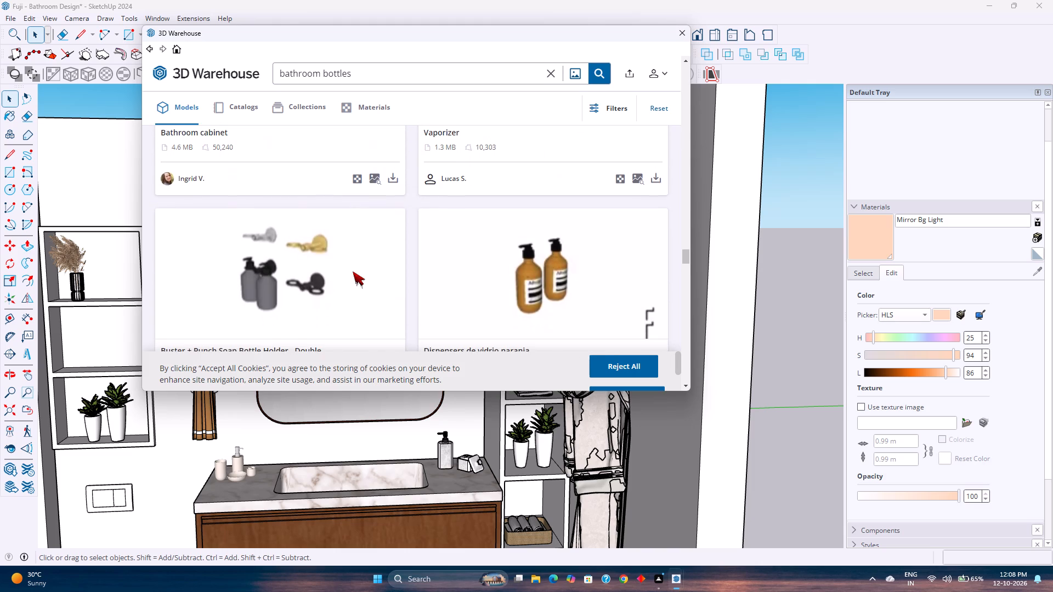
scroll(358, 241, "down", 2)
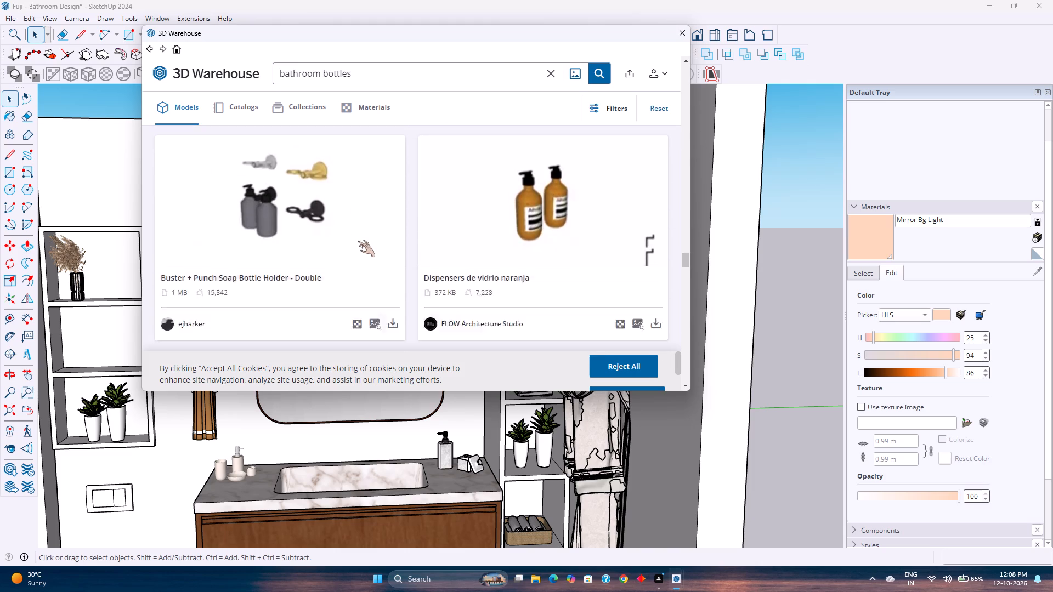
scroll(358, 241, "down", 7)
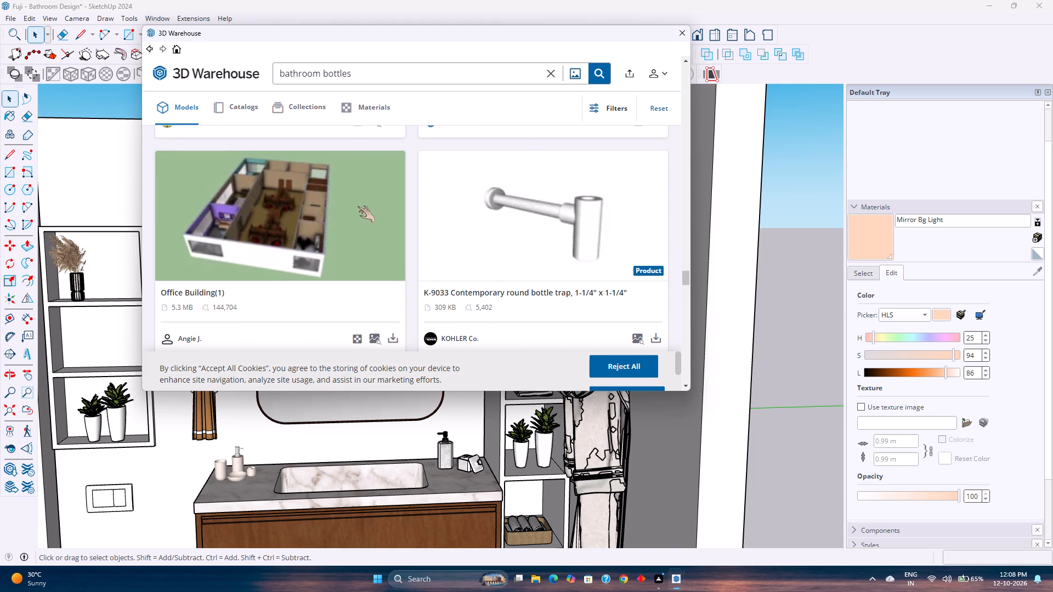
scroll(404, 267, "down", 4)
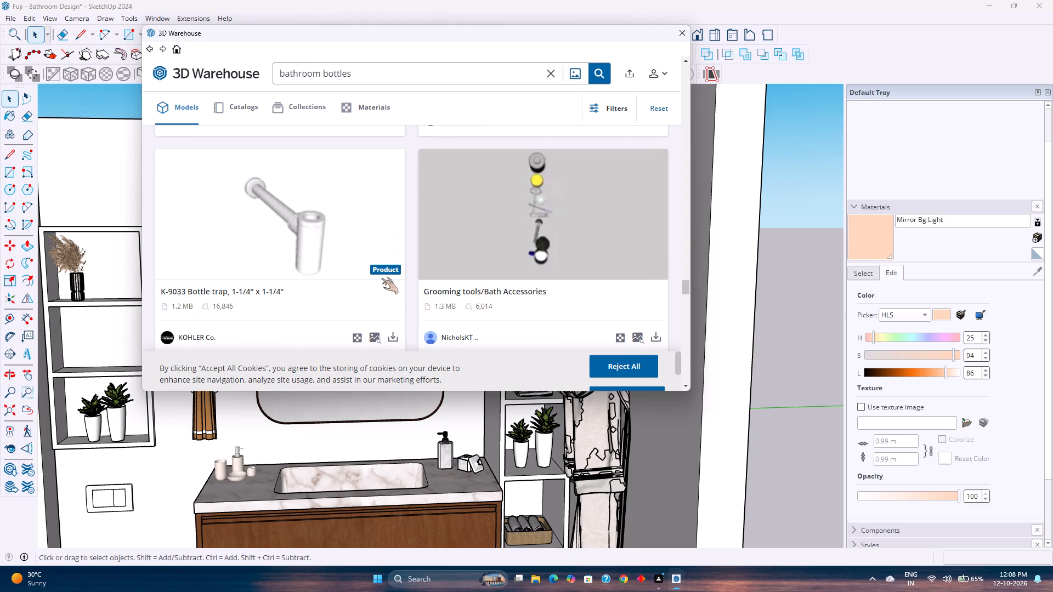
scroll(381, 280, "down", 7)
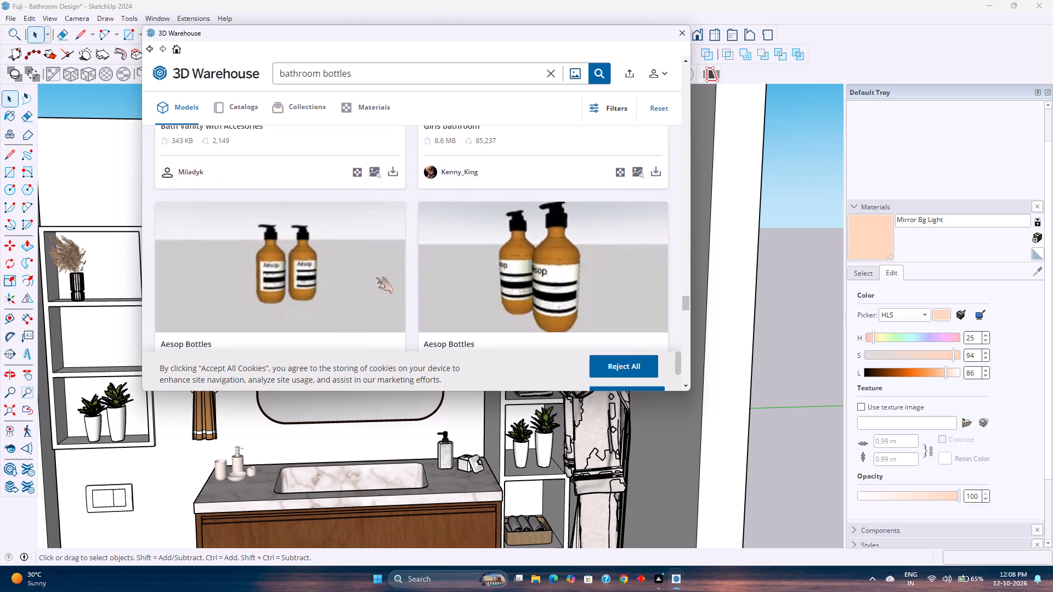
scroll(373, 275, "down", 8)
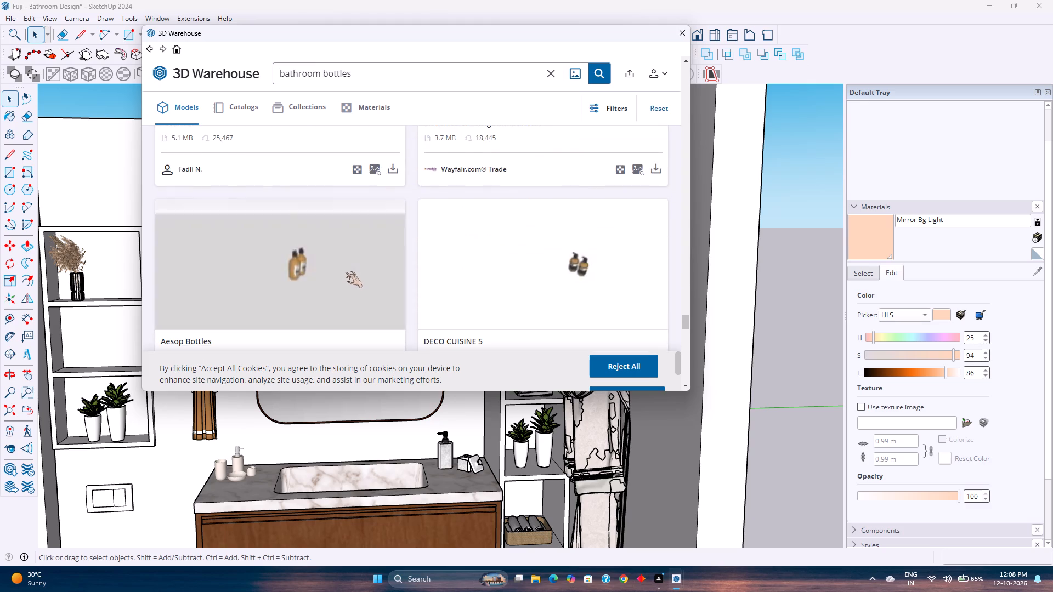
scroll(344, 272, "up", 4)
scroll(344, 272, "down", 6)
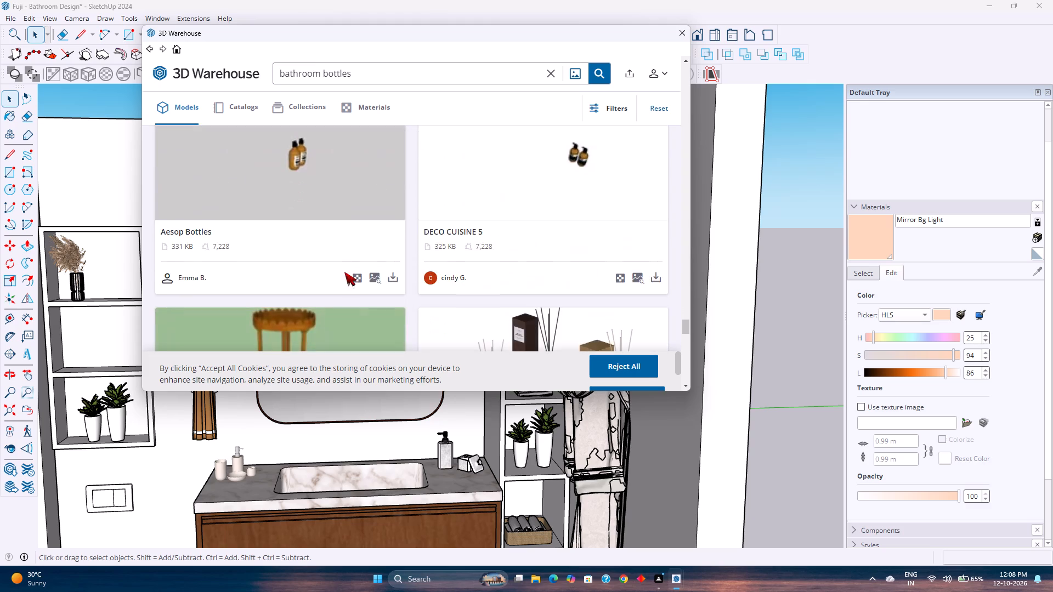
scroll(344, 272, "down", 4)
scroll(346, 270, "up", 2)
scroll(346, 270, "down", 2)
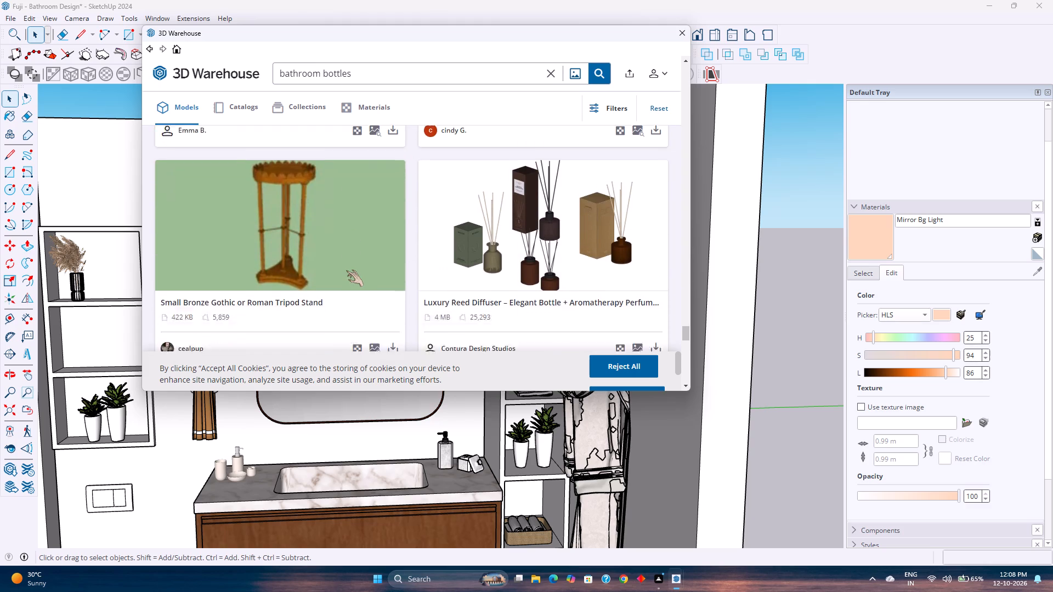
Load the Luxury Reed Diffuser elegant bottle model directly into the design and place it on the open ground outside the bathroom.
left_click(659, 276)
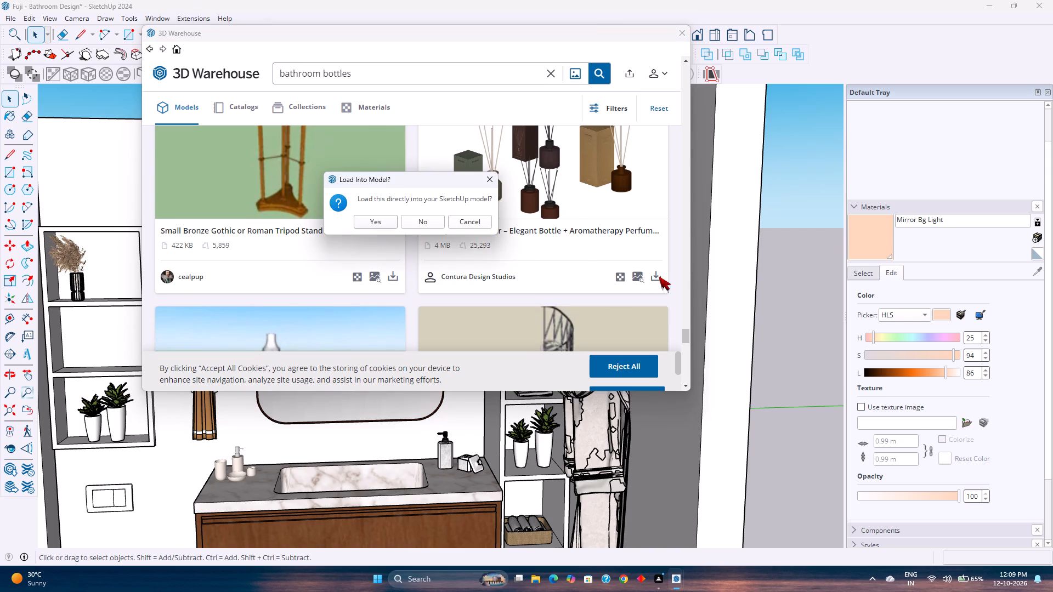
left_click(384, 219)
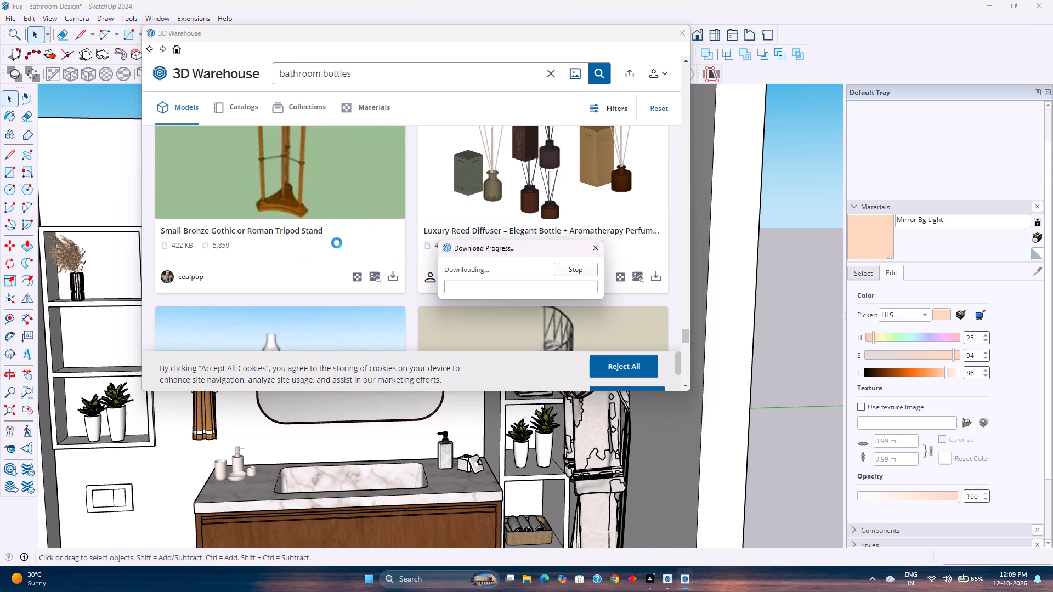
scroll(243, 311, "down", 4)
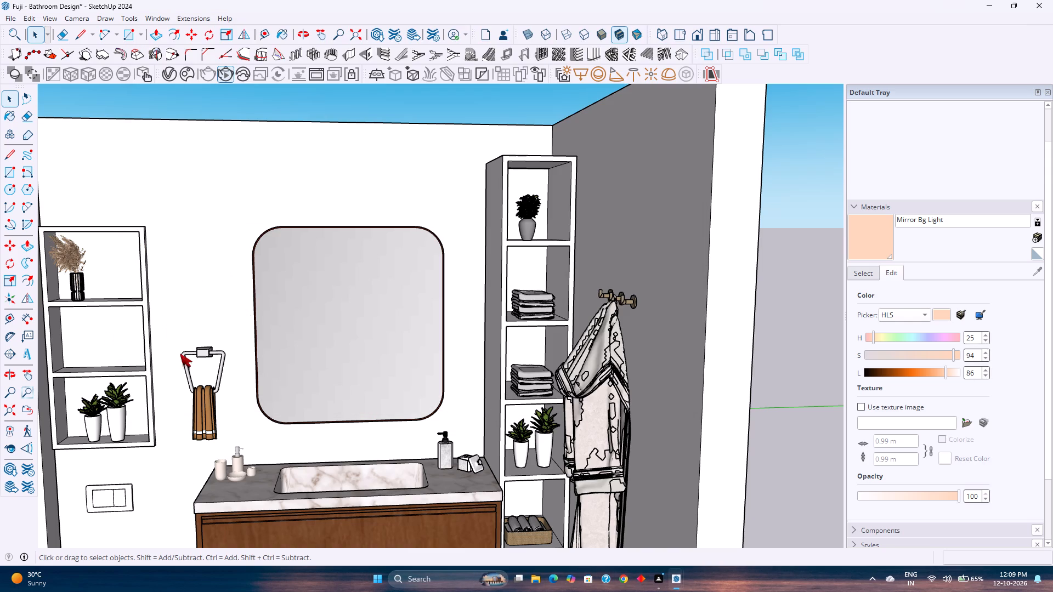
scroll(318, 365, "down", 5)
left_click(627, 318)
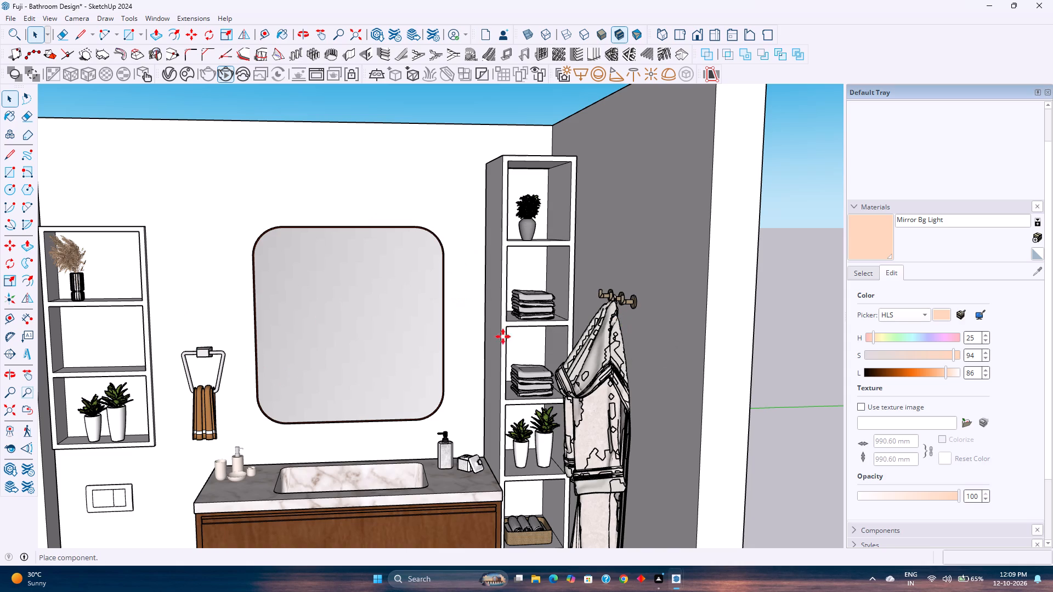
scroll(445, 337, "down", 6)
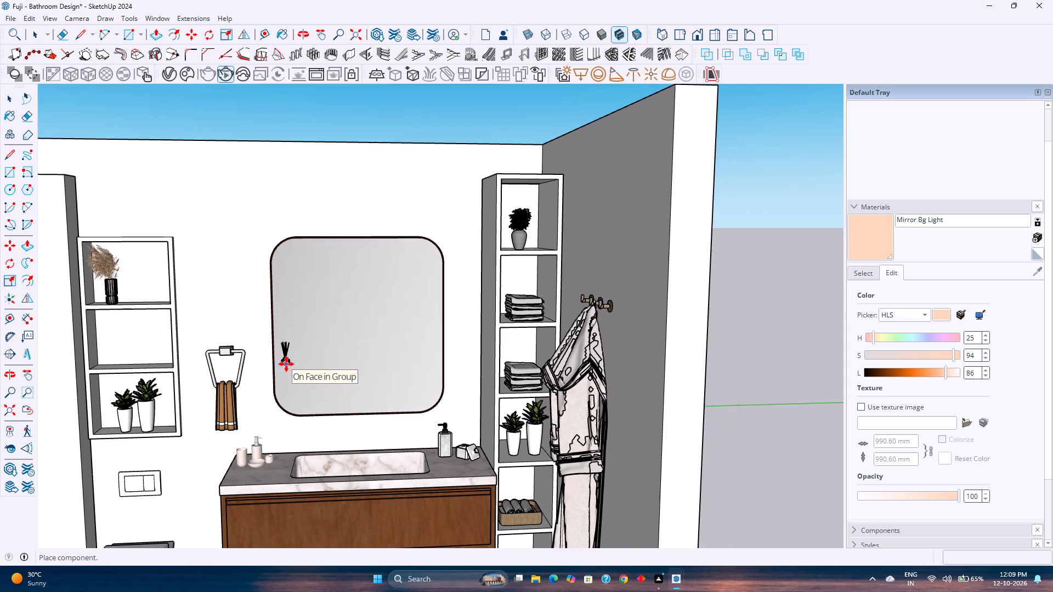
scroll(286, 364, "down", 6)
scroll(533, 470, "up", 6)
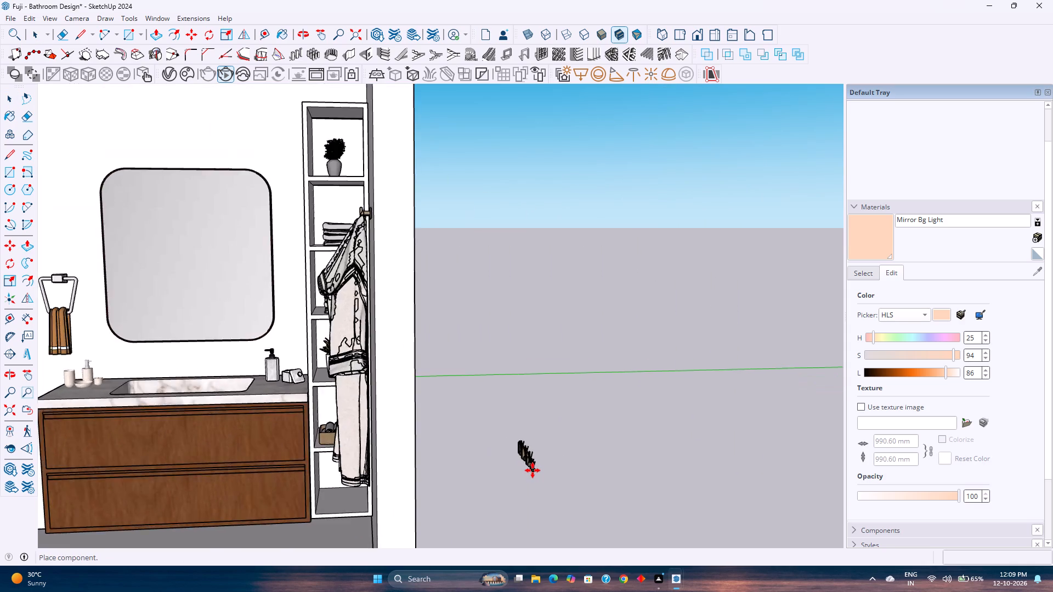
scroll(533, 470, "up", 12)
left_click(509, 474)
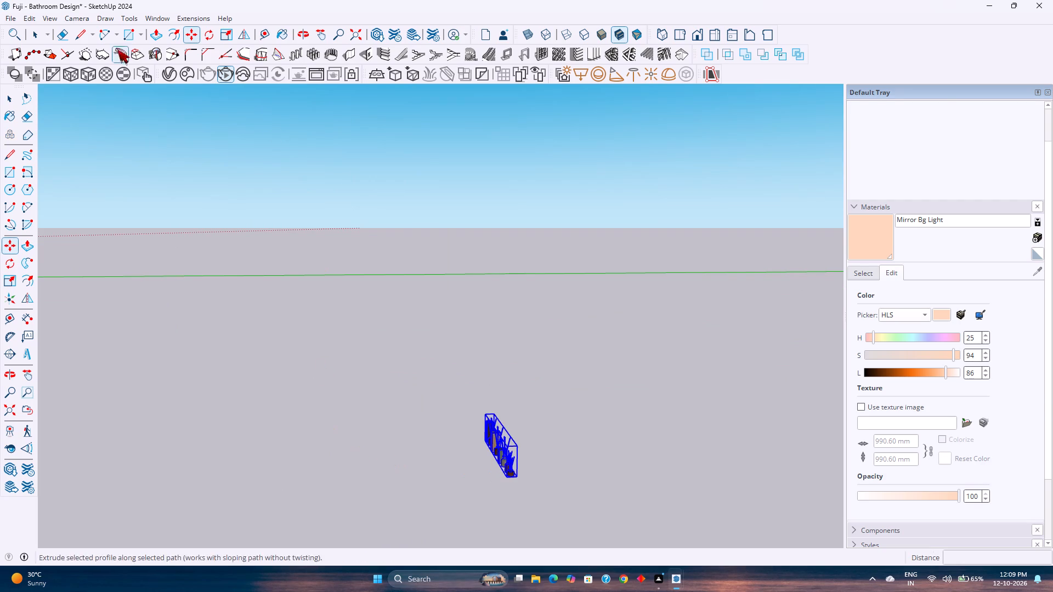
Reopen the 3D Warehouse and replace the model search with "elegant bottles".
left_click(162, 18)
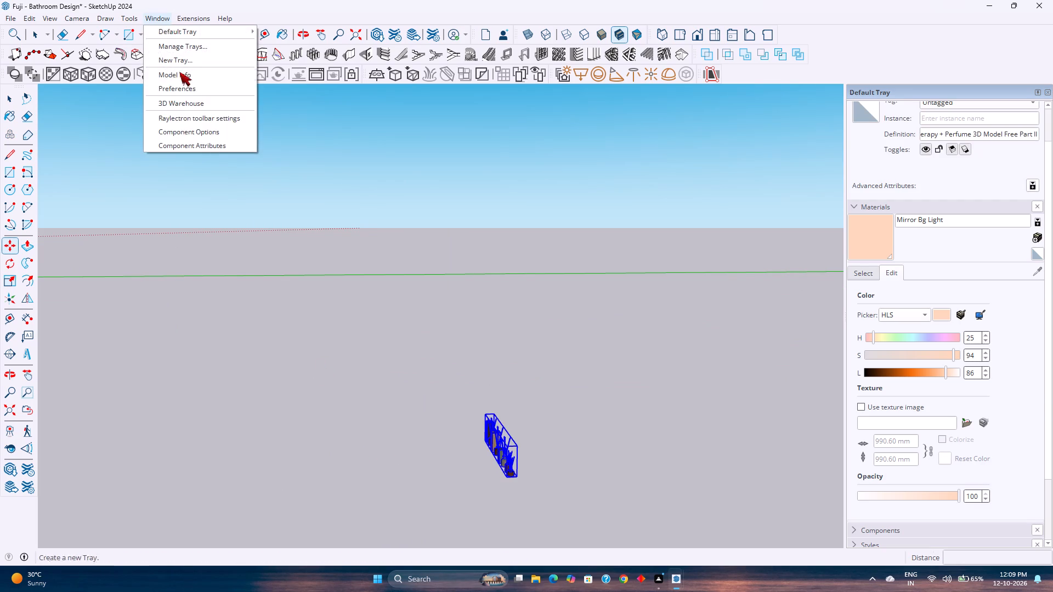
left_click(185, 109)
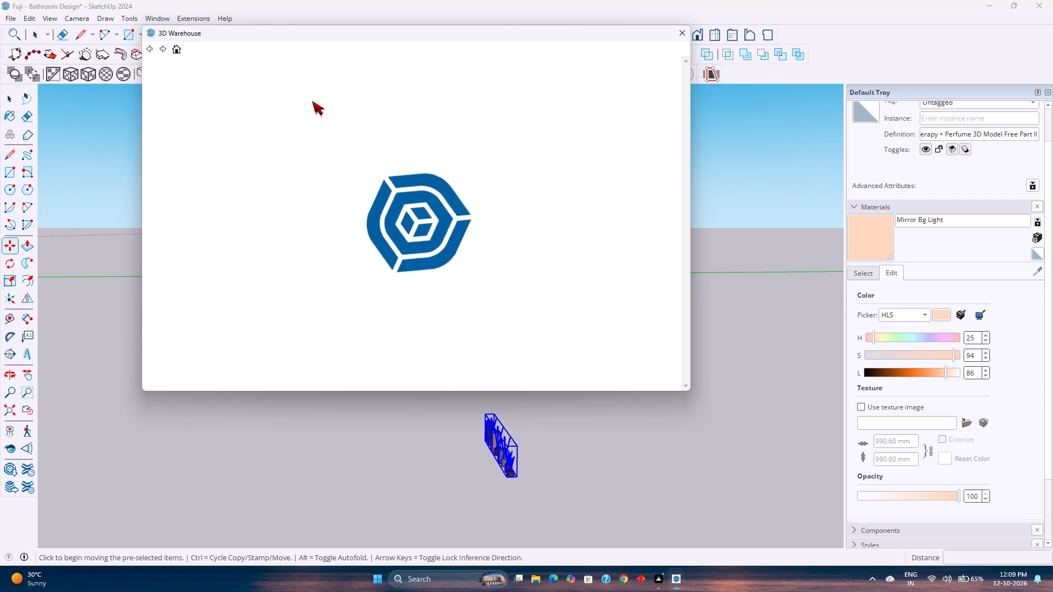
left_click(320, 69)
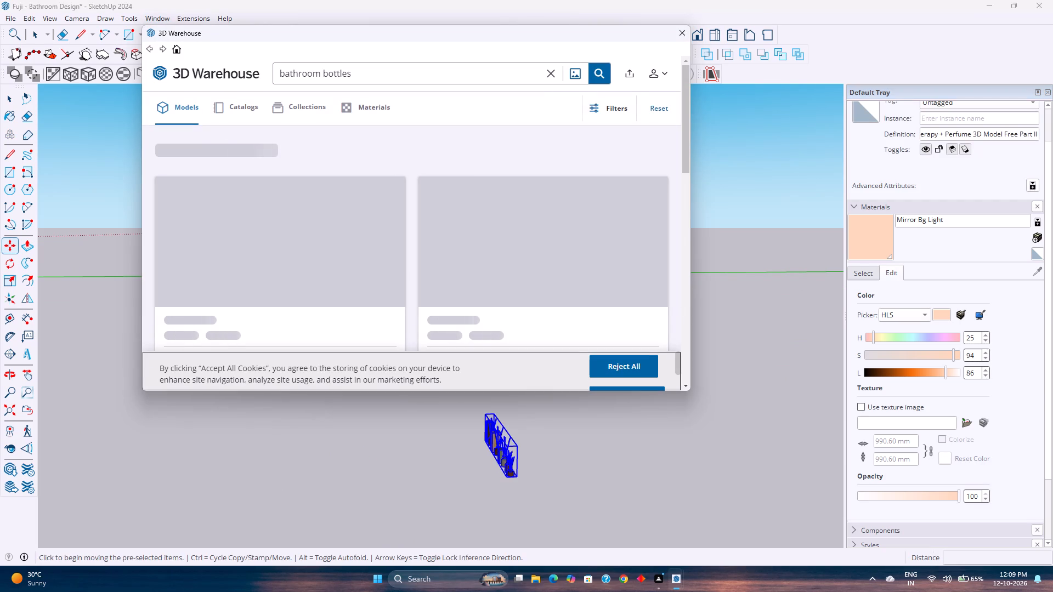
key("BackSpace")
key("BackSpace")
key("BackSpace")
key("BackSpace")
key("BackSpace")
key("BackSpace")
key("BackSpace")
key("BackSpace")
key("BackSpace")
key("BackSpace")
key("BackSpace")
key("BackSpace")
key("BackSpace")
key("BackSpace")
key("BackSpace")
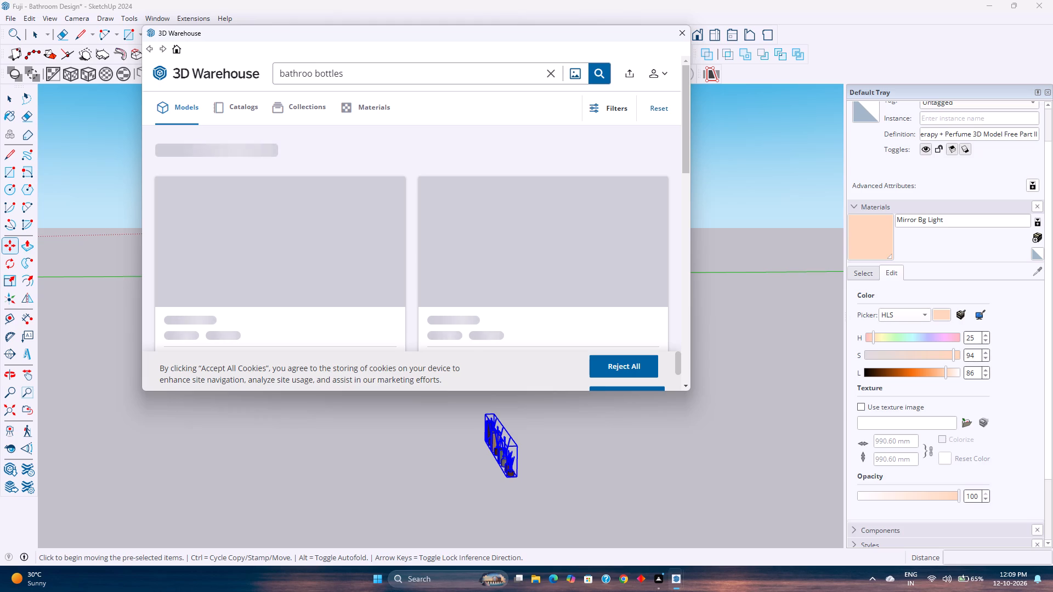
left_click(317, 75)
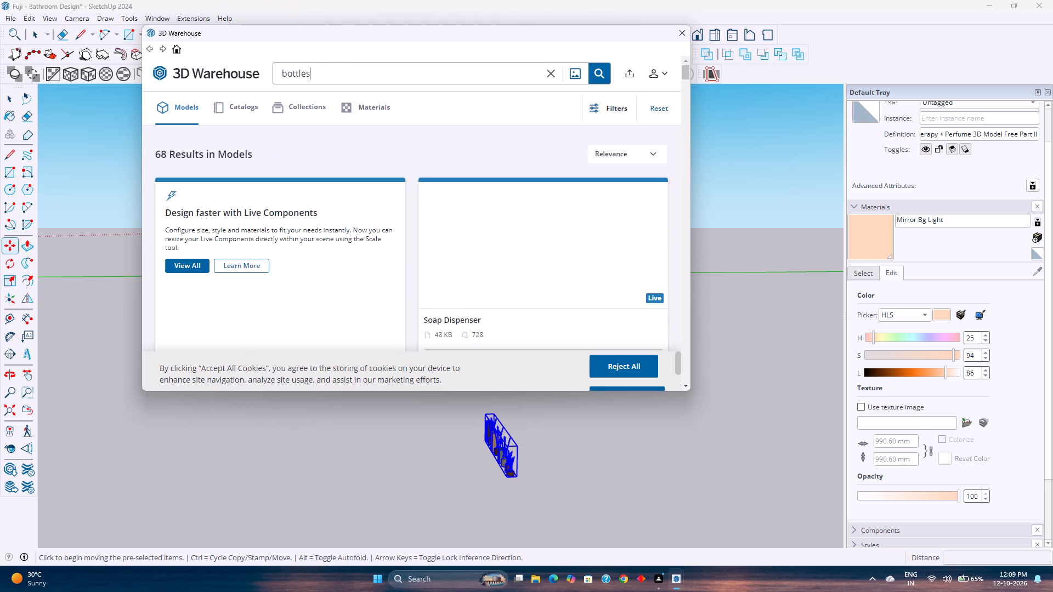
key("BackSpace")
key("BackSpace")
key("BackSpace")
key("BackSpace")
key("BackSpace")
key("BackSpace")
key("BackSpace")
key("BackSpace")
key("BackSpace")
key("BackSpace")
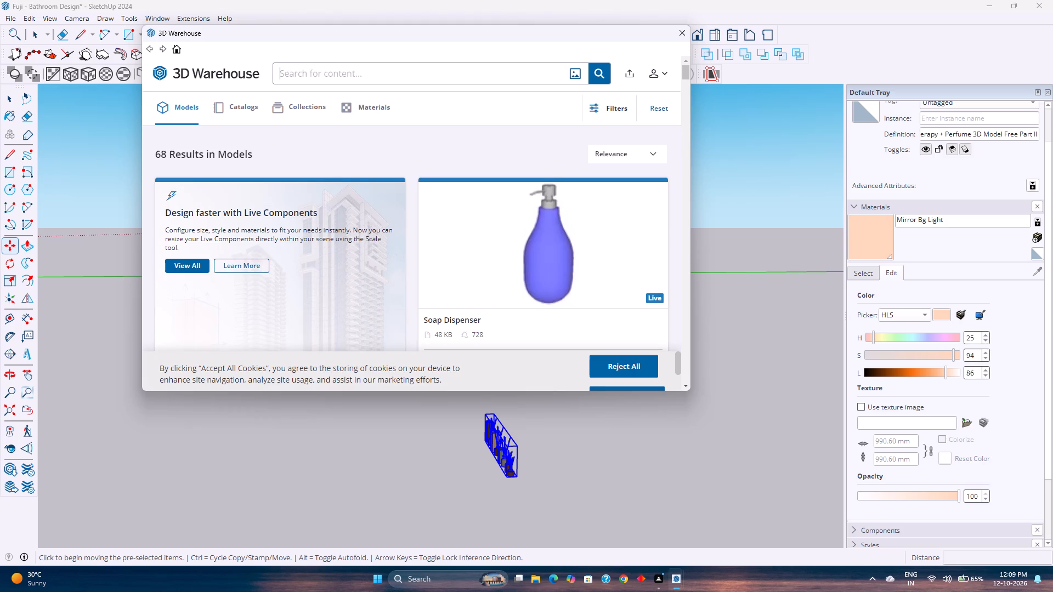
type("elegant")
key("space")
type("bottles")
key("Return")
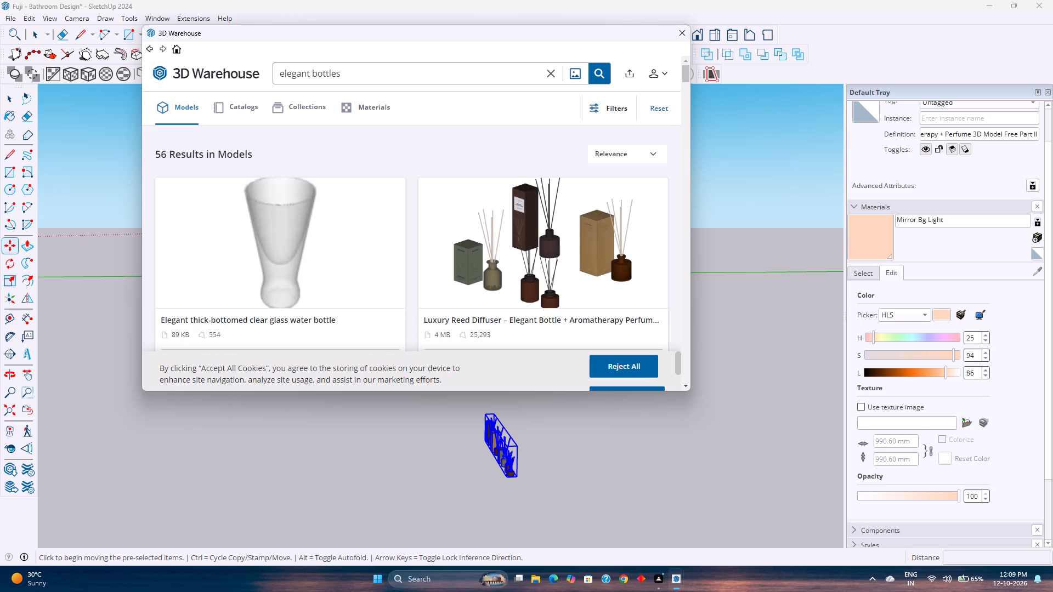
Browse the "elegant bottles" search results for decorative shelf bottles and close the 3D Warehouse.
scroll(319, 244, "down", 4)
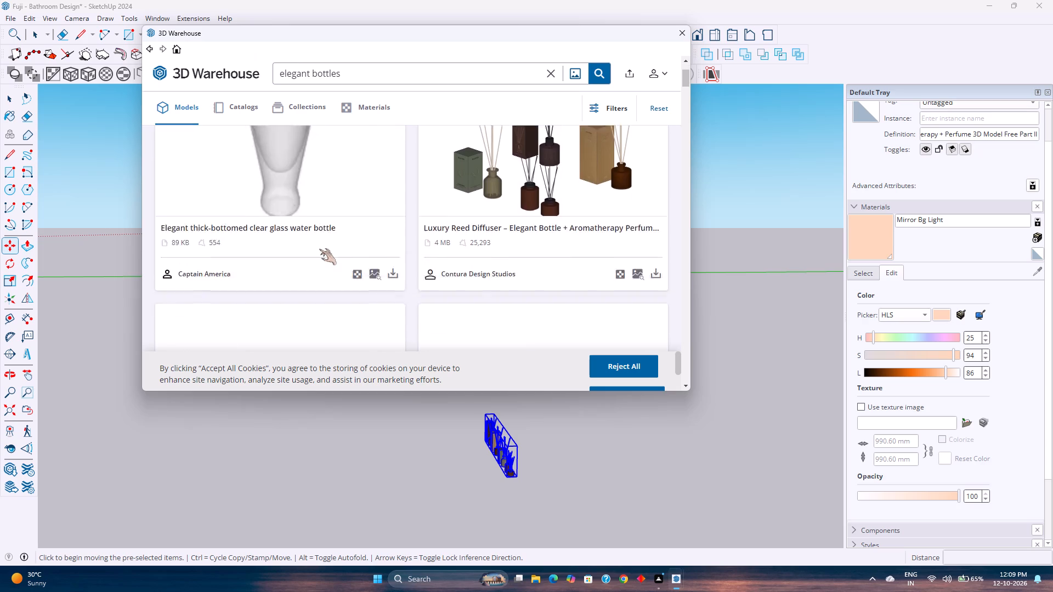
scroll(319, 249, "down", 8)
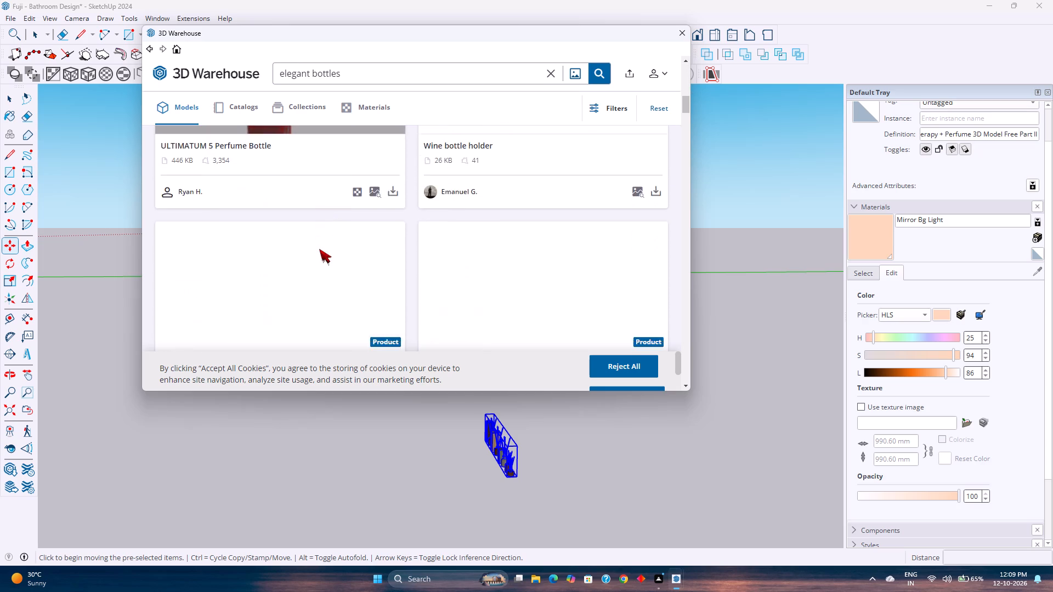
scroll(319, 249, "down", 9)
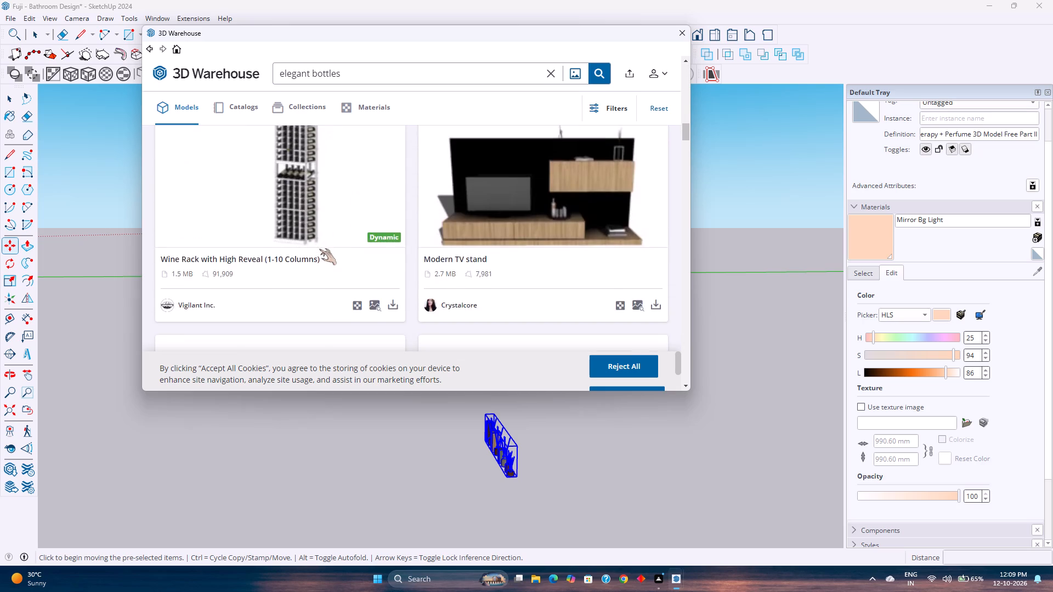
scroll(319, 249, "down", 9)
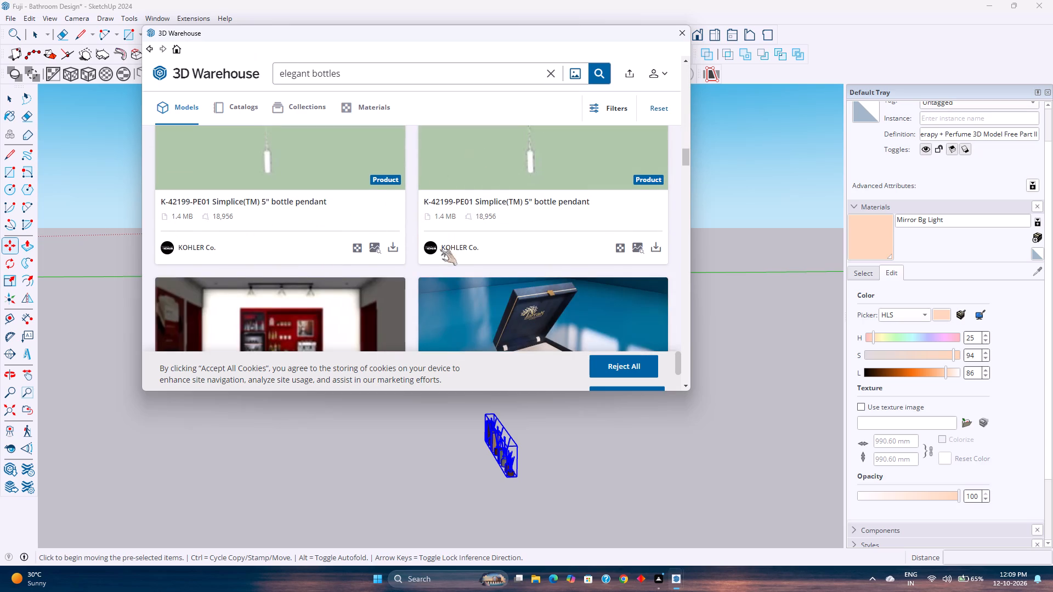
scroll(422, 263, "down", 5)
left_click(683, 36)
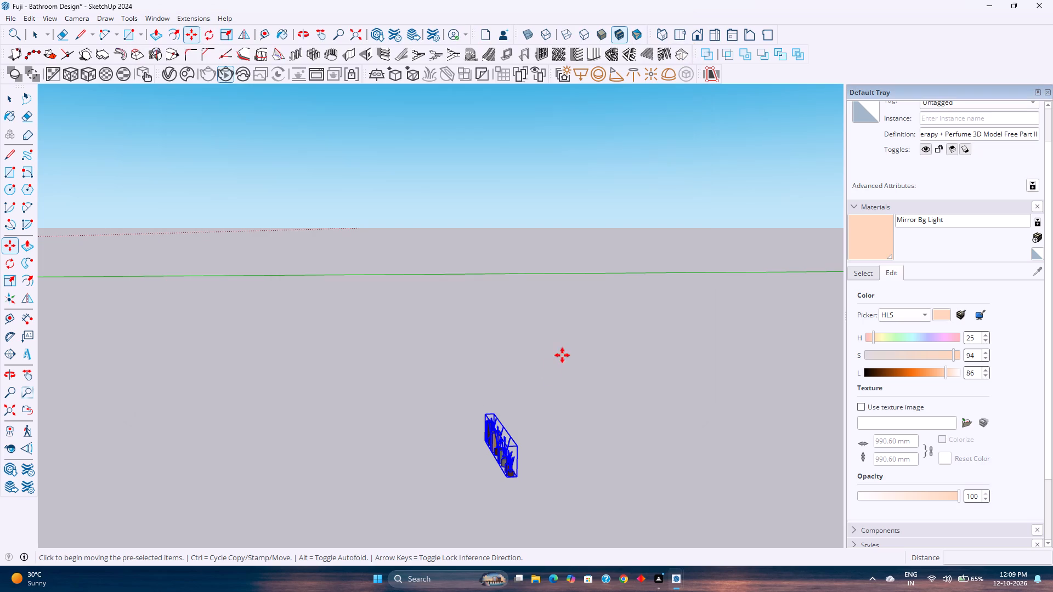
Open the imported reed diffuser set for editing and copy its amber bottle diffuser with the tan box.
middle_click_drag(524, 399, 278, 350)
scroll(429, 497, "up", 6)
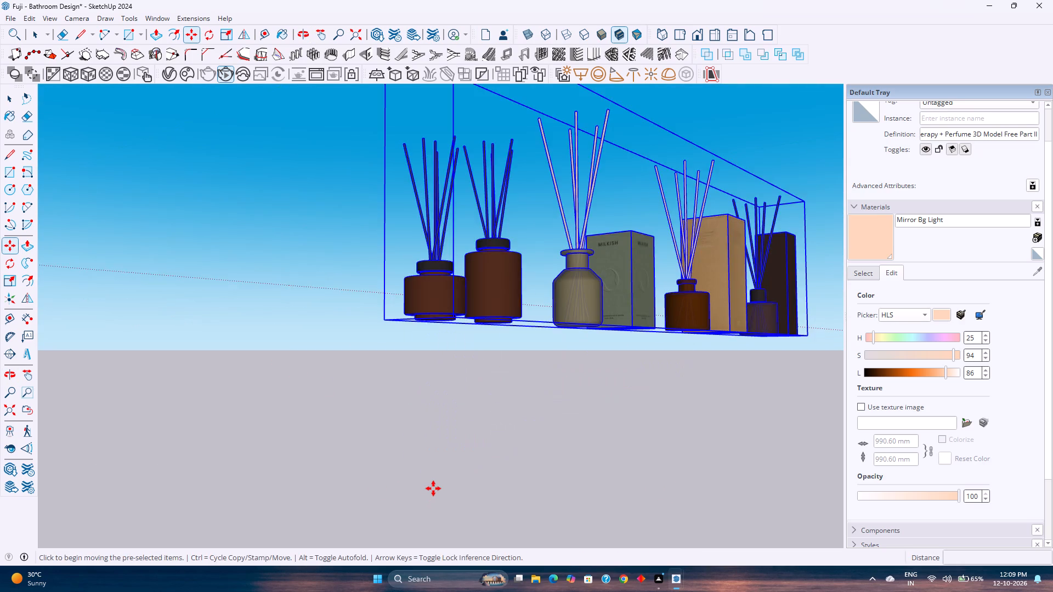
scroll(433, 488, "down", 1)
key("space")
double_click(562, 377)
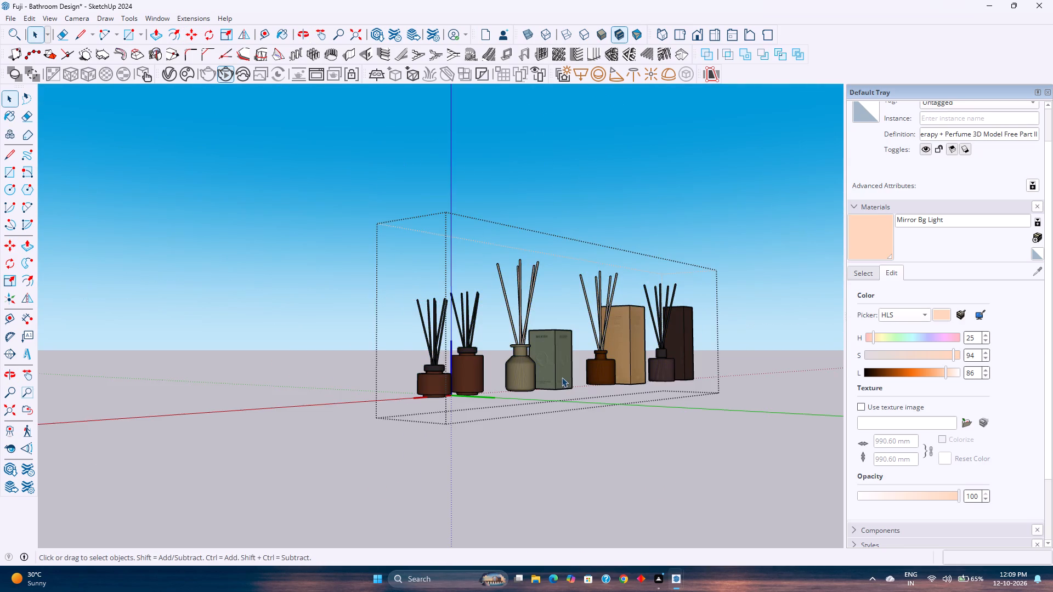
middle_click_drag(577, 375, 481, 426)
left_click(625, 368)
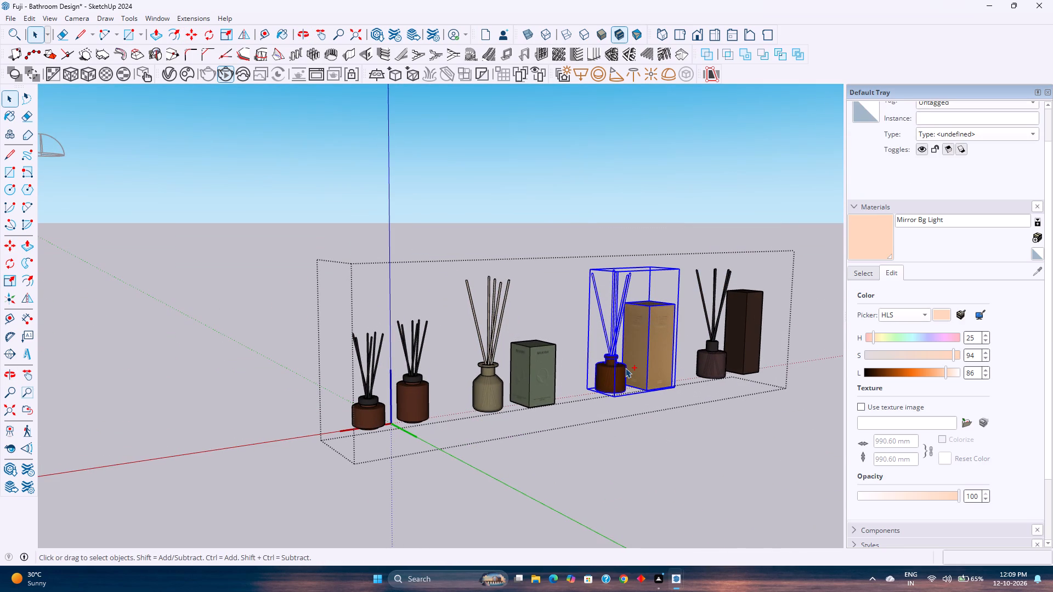
key("ctrl+c")
key("Escape")
Delete the complete imported reed diffuser set from the ground outside the bathroom.
left_click(526, 395)
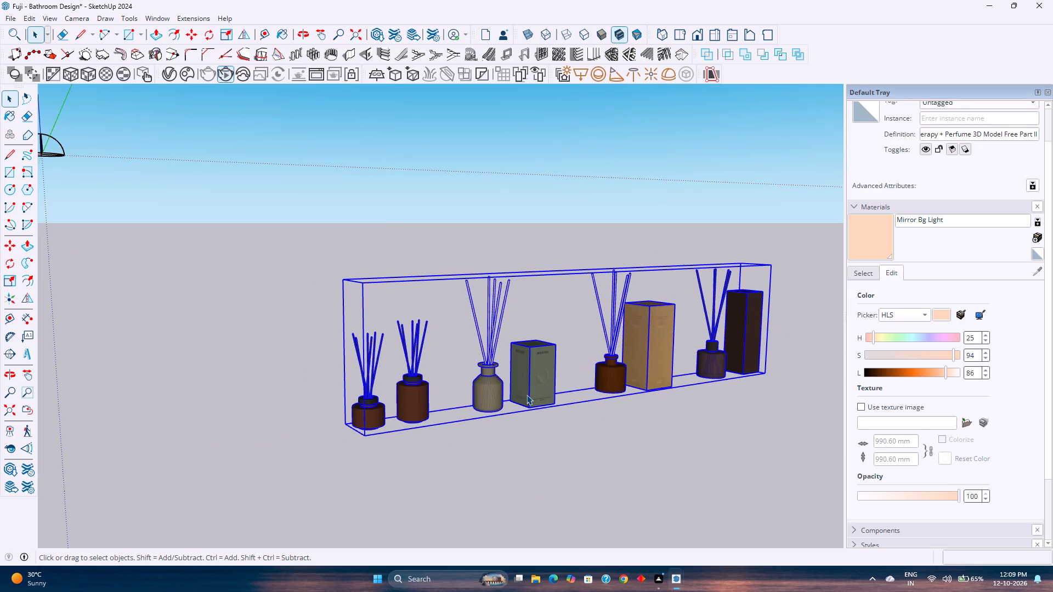
key("Delete")
Paste the copied diffuser and tan box into the empty middle niche of the wall shelf above the toilet.
scroll(414, 455, "down", 2)
left_click(10, 410)
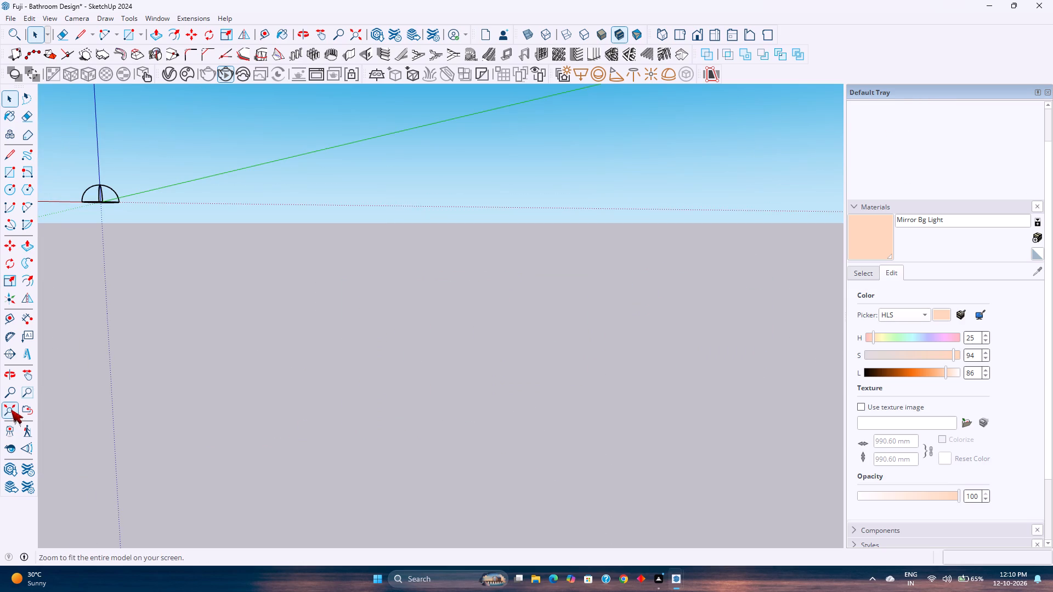
left_click(699, 36)
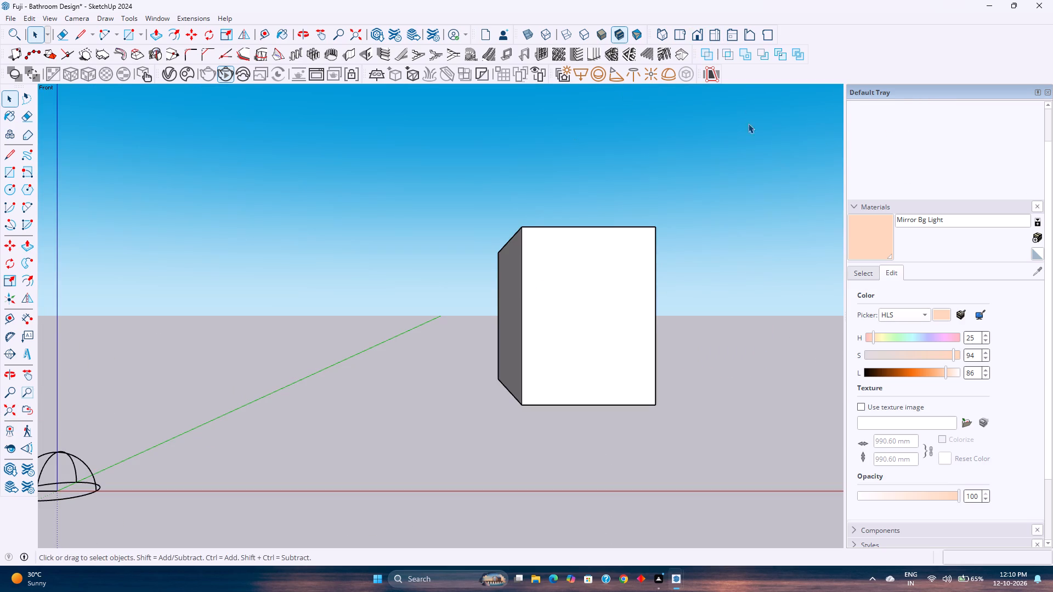
left_click(718, 34)
middle_click_drag(681, 284, 567, 317, "shift")
scroll(558, 351, "up", 10)
double_click(554, 341)
scroll(554, 341, "up", 2)
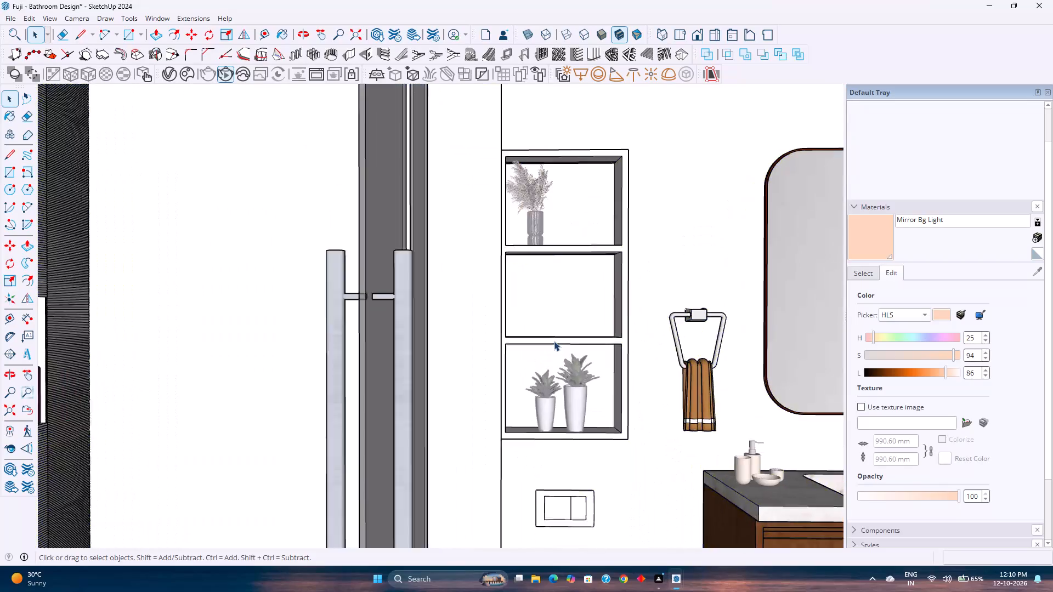
scroll(554, 341, "up", 2)
middle_click_drag(554, 341, 518, 414)
key("ctrl+v")
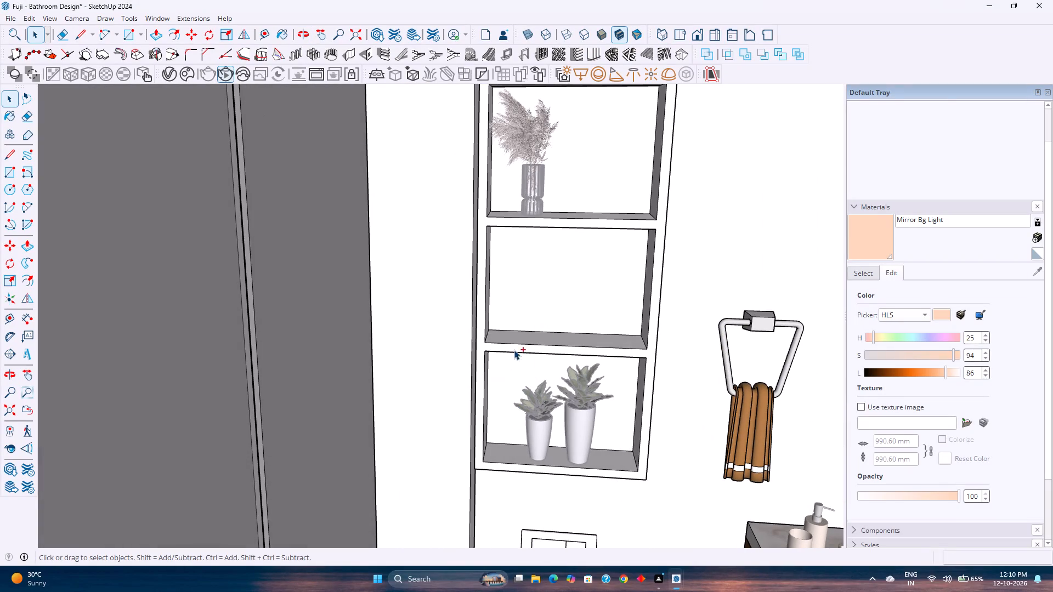
scroll(591, 346, "down", 1)
scroll(528, 345, "up", 2)
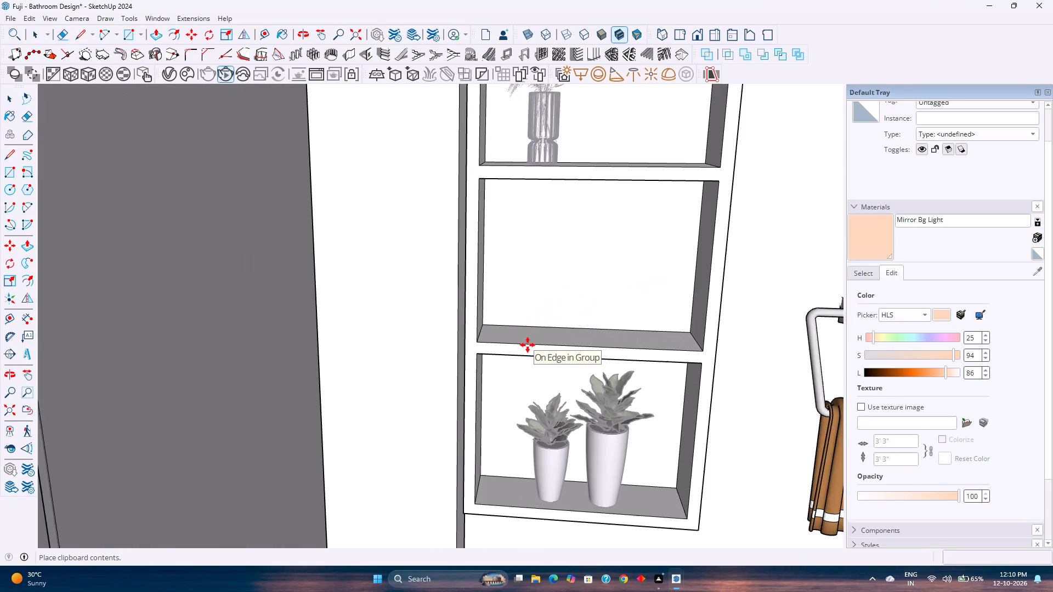
scroll(528, 345, "up", 5)
left_click(524, 343)
Scale the diffuser and box uniformly from a top corner until they nearly fill the middle niche's height.
middle_click_drag(556, 340, 509, 358)
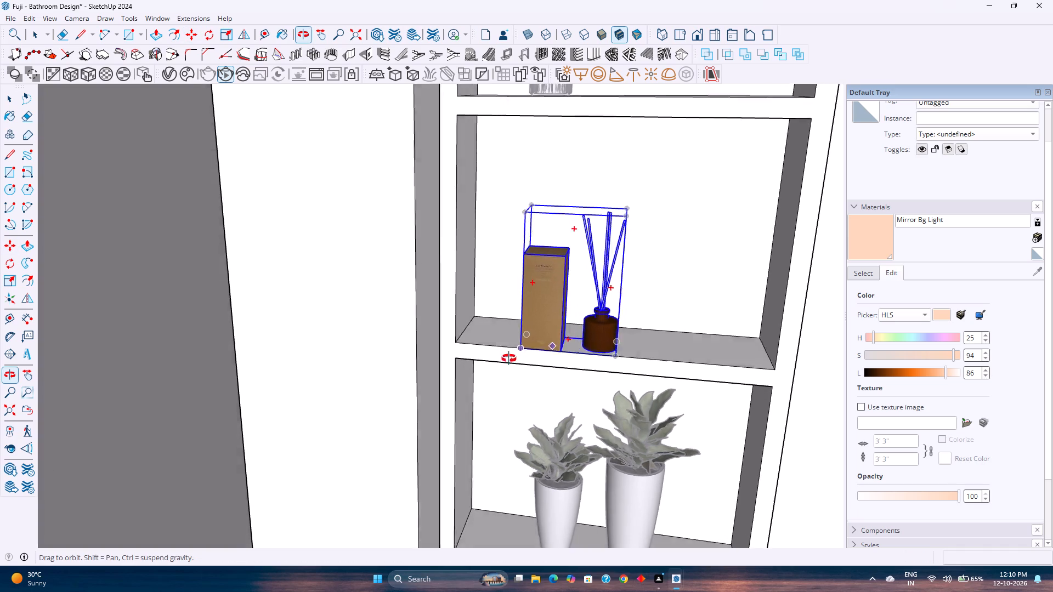
middle_click_drag(509, 358, 557, 323)
scroll(559, 323, "down", 4)
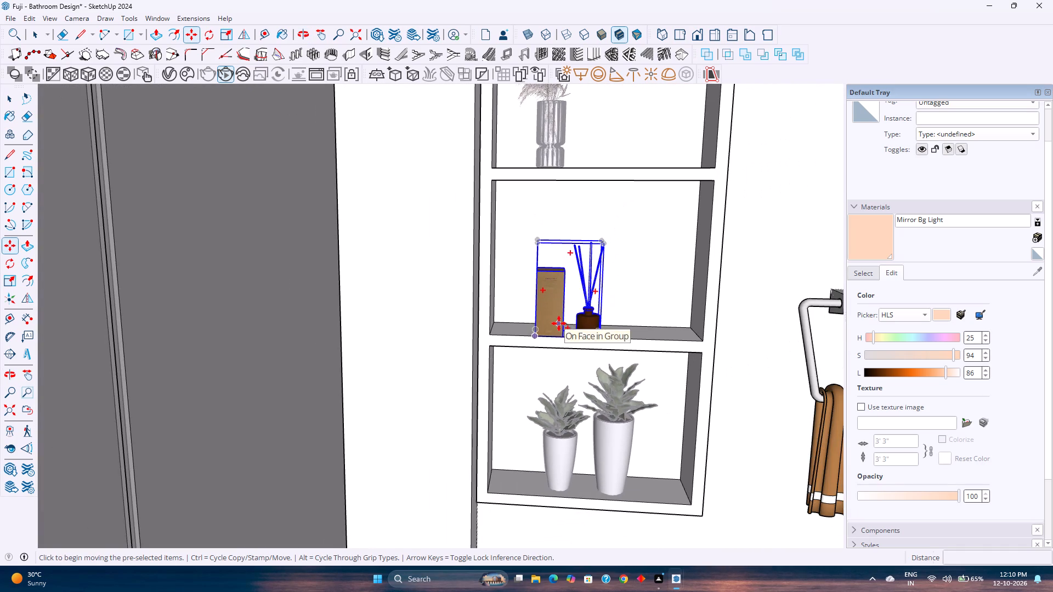
key("s")
scroll(613, 236, "up", 4)
middle_click_drag(602, 234, 602, 234)
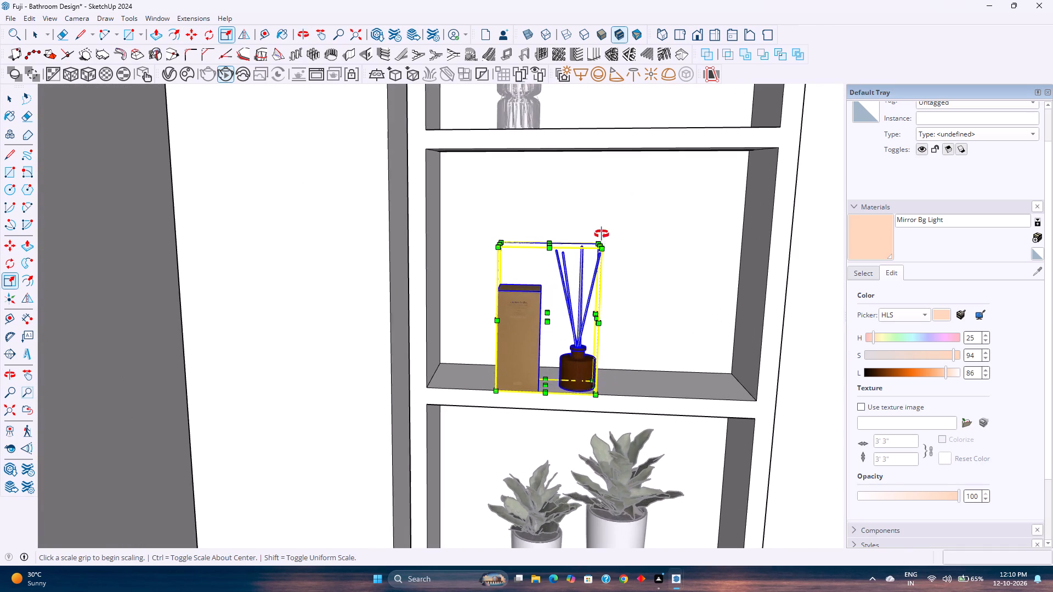
middle_click_drag(602, 234, 581, 284)
left_click(604, 243)
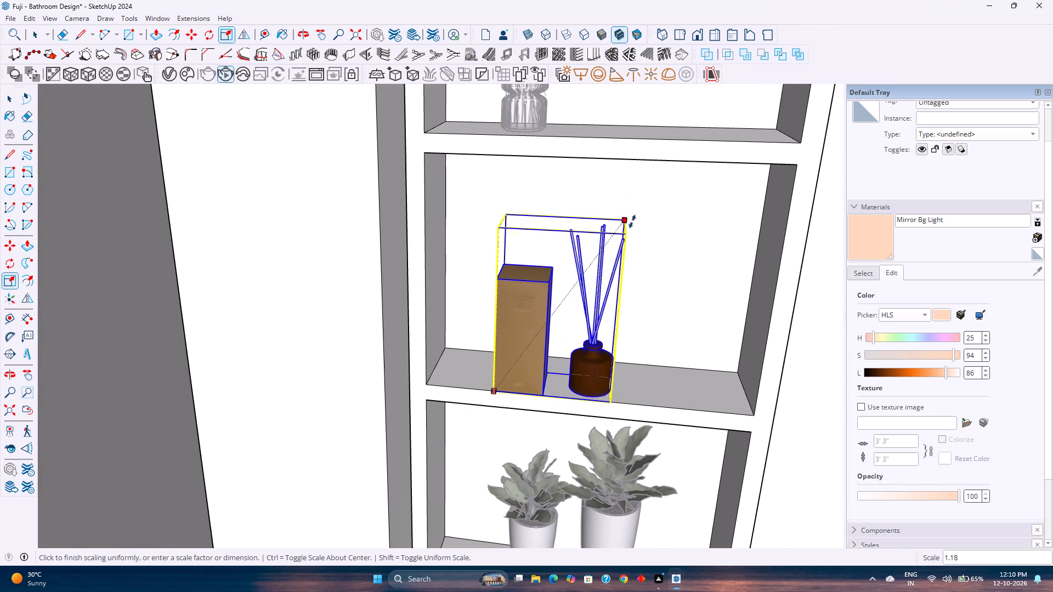
left_click(694, 195)
Move the enlarged diffuser and box sideways along the middle niche, closer to the side facing the towel ring.
middle_click_drag(608, 431, 605, 303)
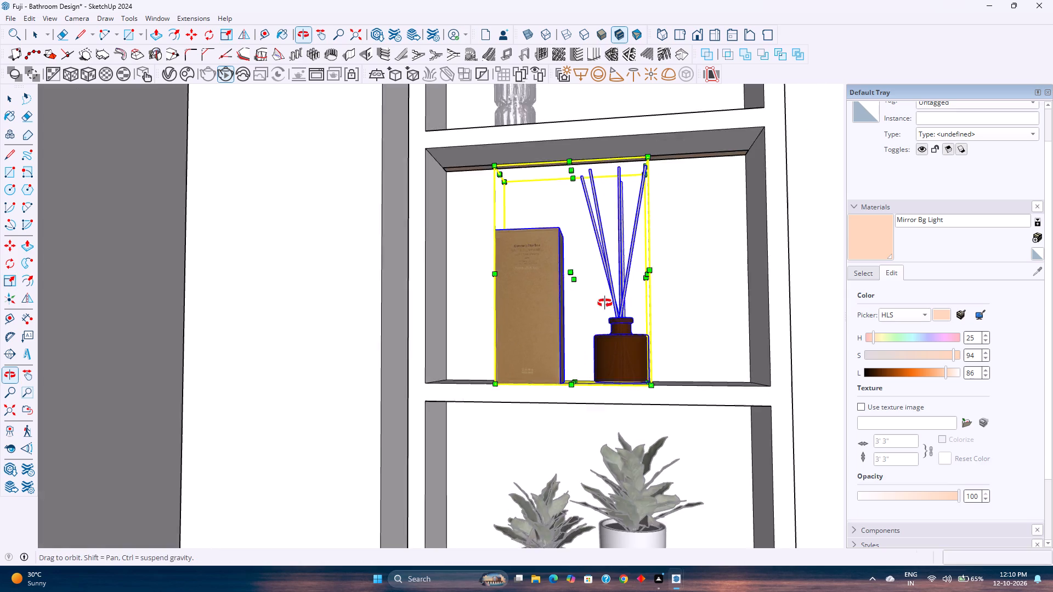
middle_click_drag(605, 303, 612, 296)
scroll(624, 294, "down", 6)
key("m")
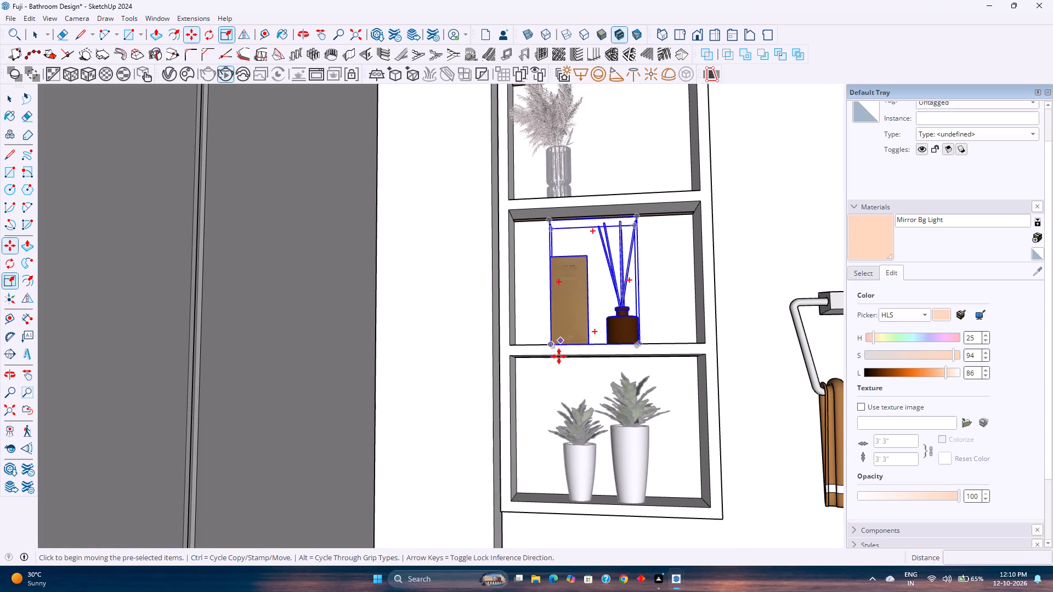
middle_click_drag(553, 374, 561, 449)
left_click(642, 350)
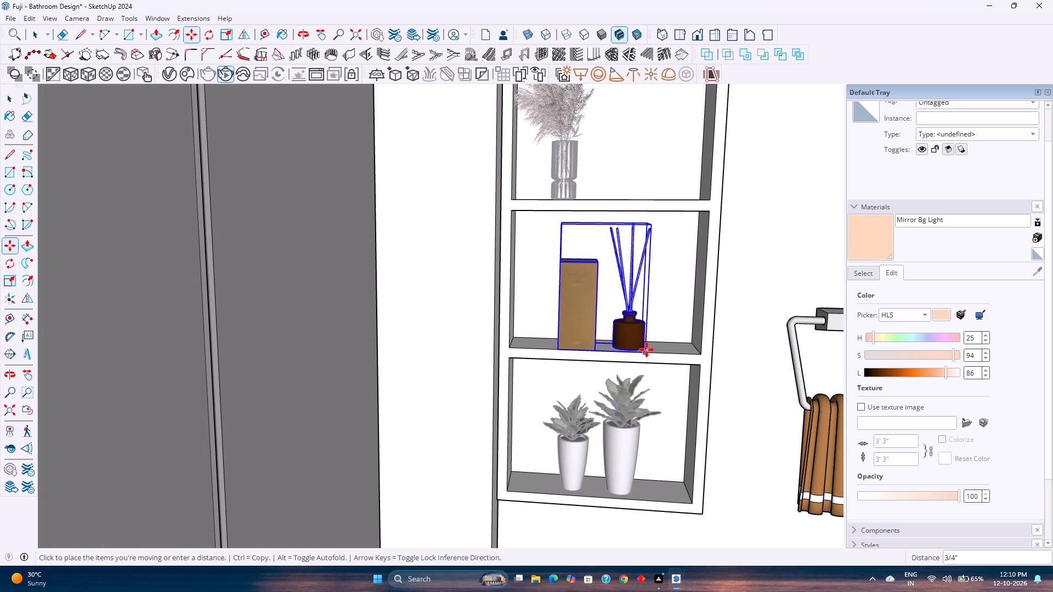
left_click(675, 349)
key("space")
key("Escape")
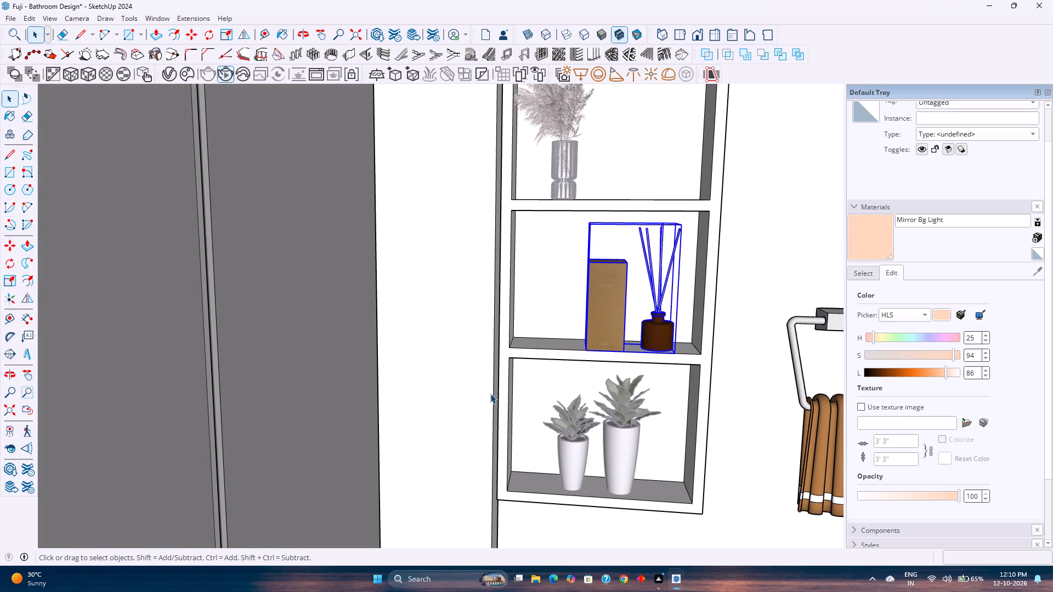
Review the whole bathroom from several angles, checking the decorated wall niches, vanity and tall open shelves.
scroll(490, 394, "down", 10)
key("space")
scroll(490, 394, "down", 4)
middle_click_drag(490, 394, 410, 332, "shift")
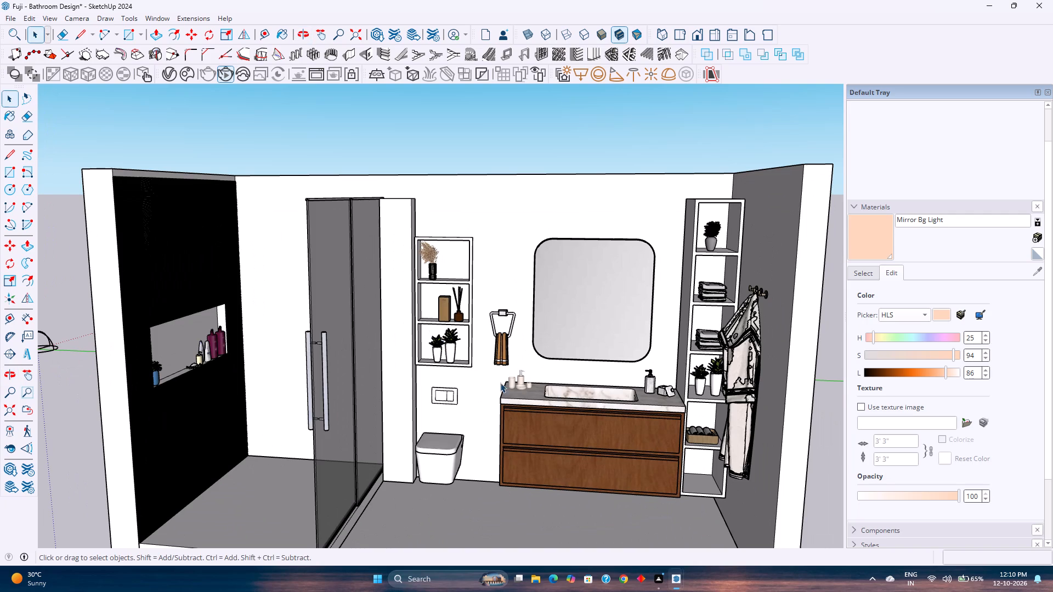
middle_click_drag(558, 434, 530, 437, "shift")
middle_click_drag(529, 439, 584, 392)
scroll(529, 398, "up", 3)
scroll(529, 398, "down", 2)
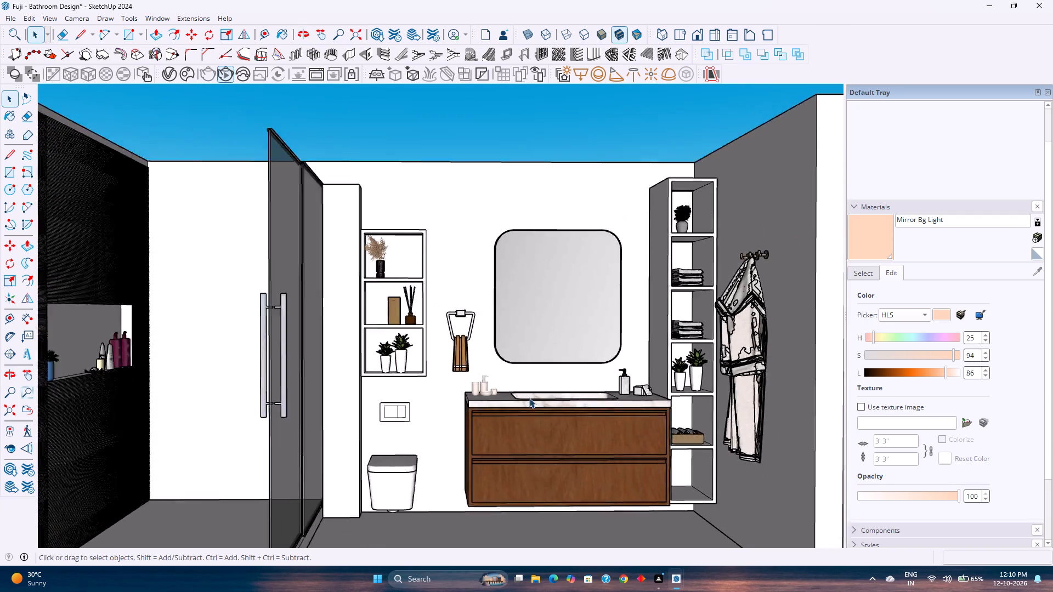
scroll(529, 398, "down", 4)
left_click(769, 447)
middle_click_drag(750, 451, 617, 429, "shift")
middle_click(675, 433)
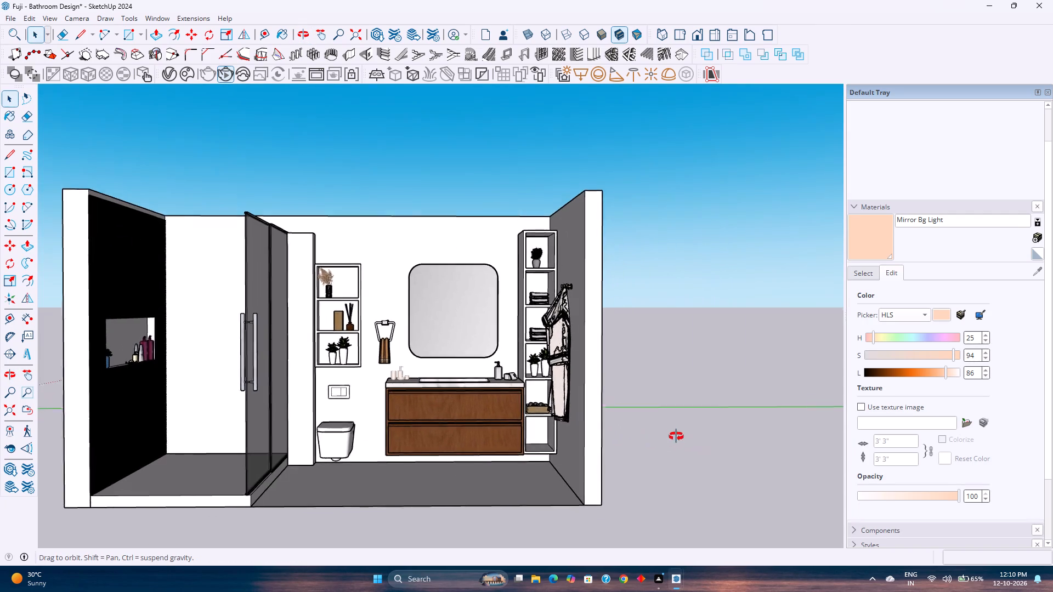
middle_click_drag(446, 402, 485, 427, "shift")
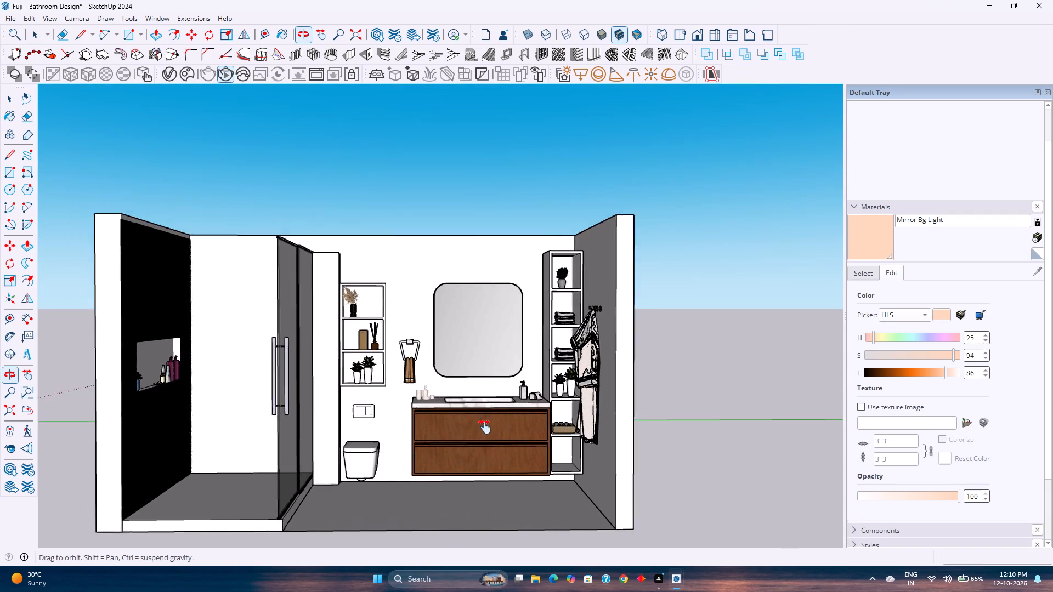
middle_click_drag(485, 427, 509, 409, "shift")
scroll(558, 449, "up", 3)
middle_click_drag(576, 361, 568, 395, "shift")
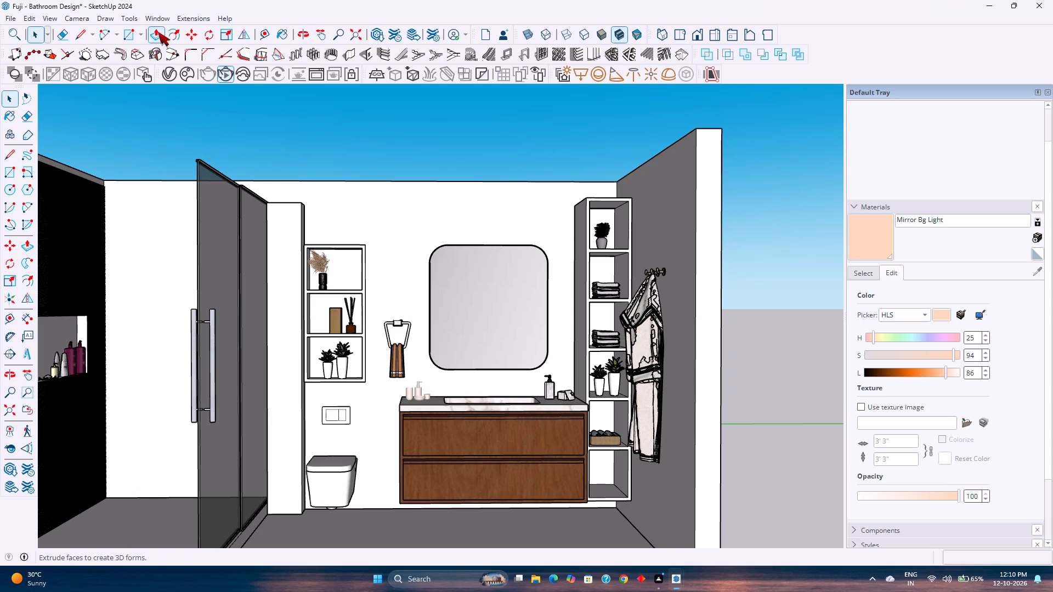
Reopen the 3D Warehouse and search the models for "bathroom baskets".
left_click(163, 15)
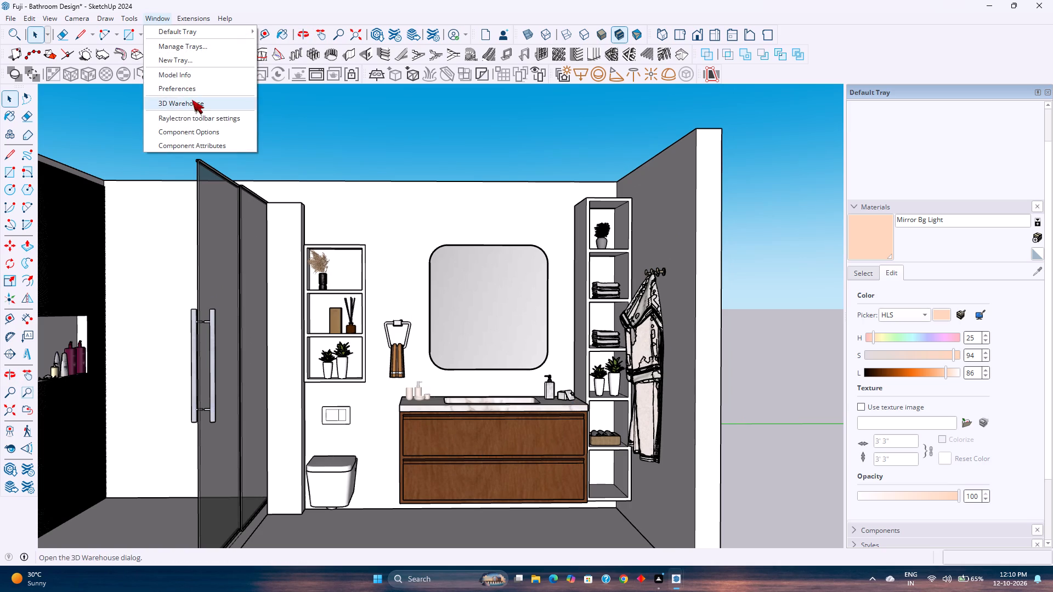
left_click(192, 100)
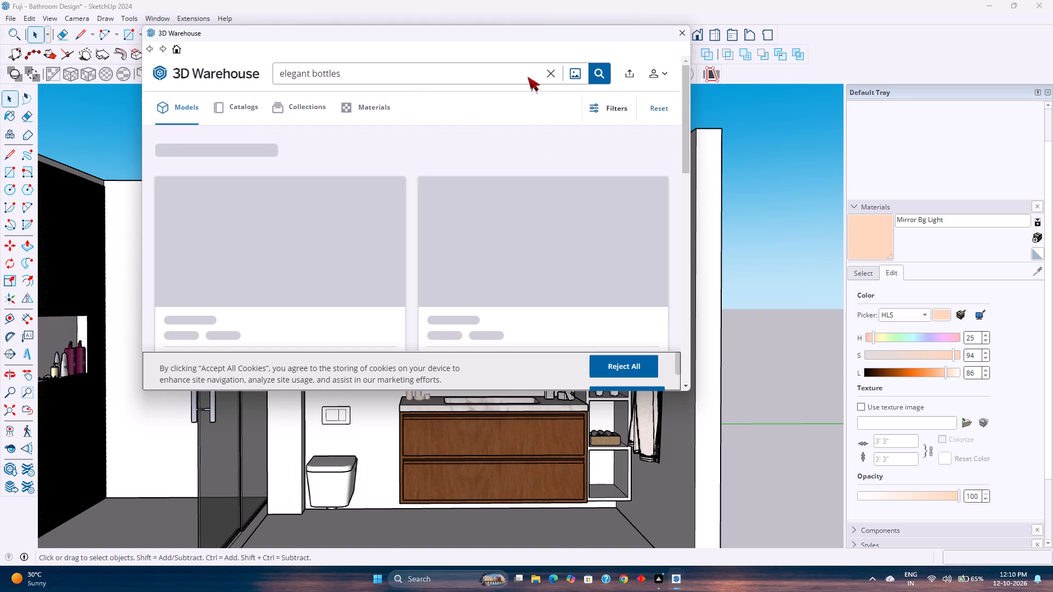
left_click(547, 72)
left_click(539, 72)
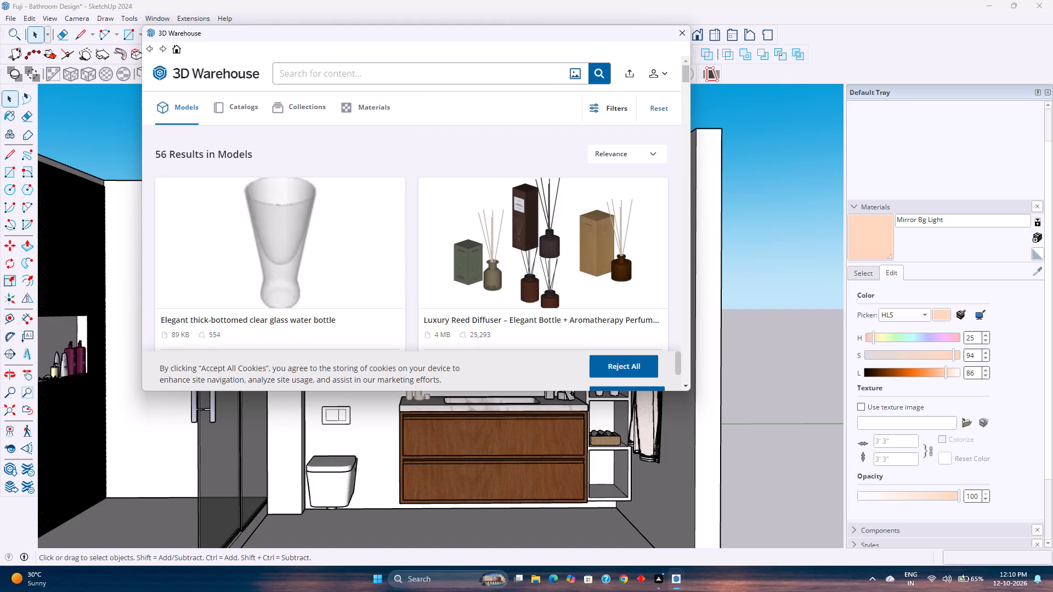
type("bathroom")
key("space")
type("baske")
type("ts")
key("Return")
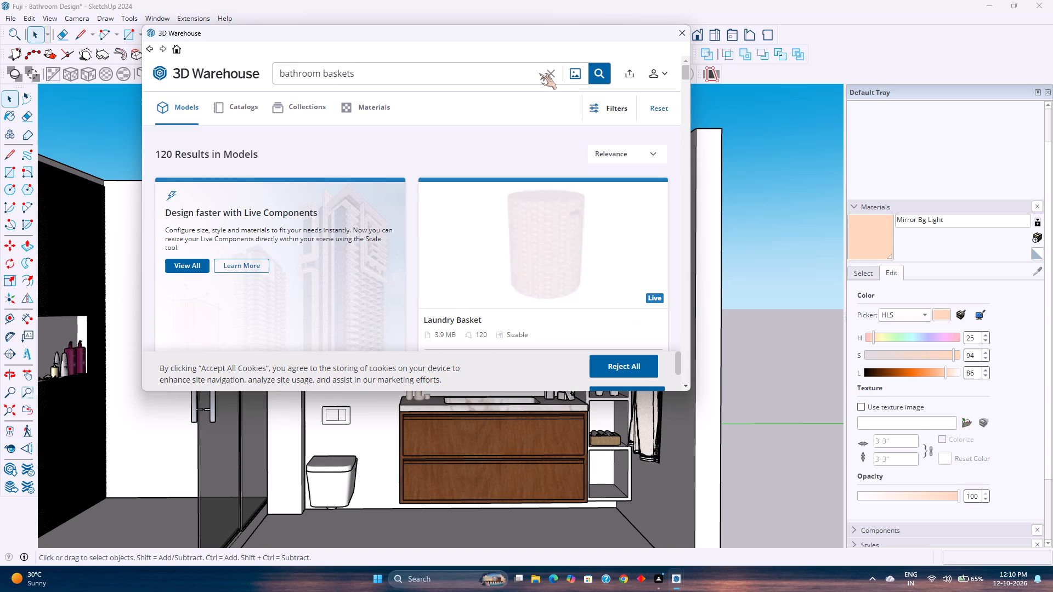
Browse the bathroom basket search results for a basket model suited to the tall open shelves.
scroll(543, 285, "down", 1)
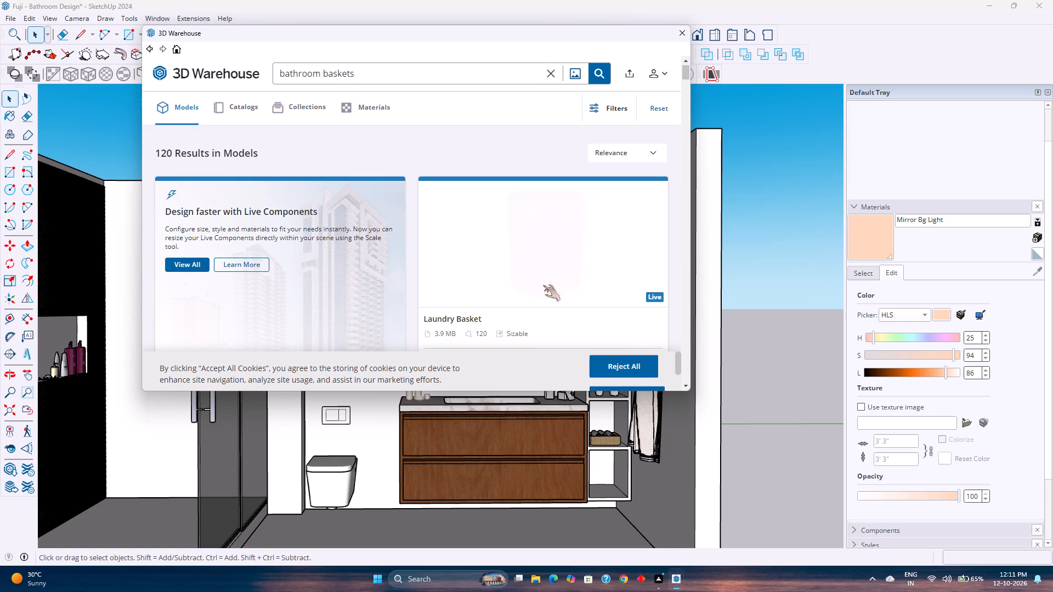
scroll(543, 285, "down", 3)
scroll(457, 283, "down", 3)
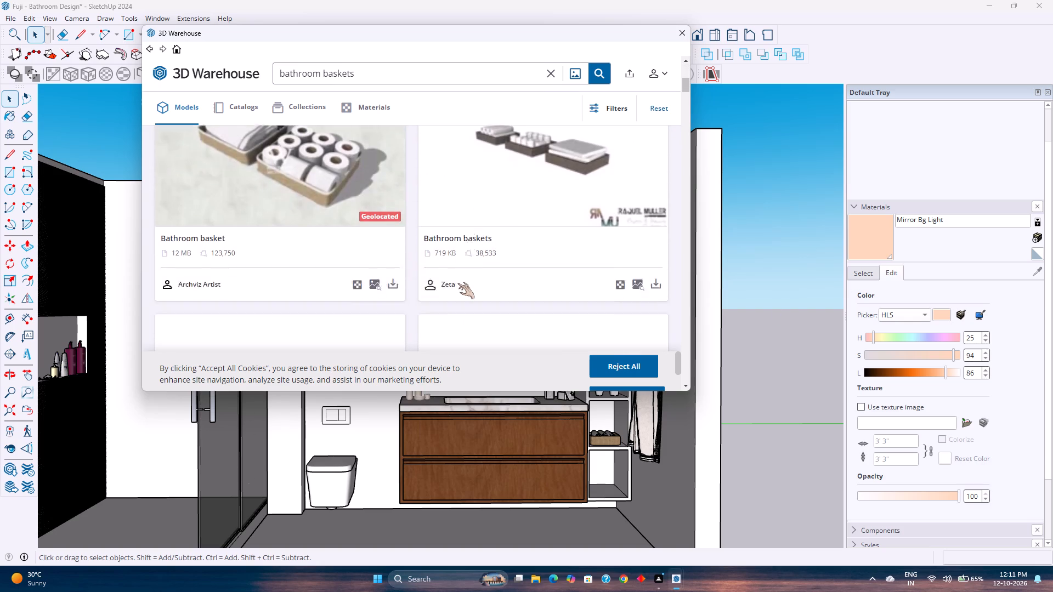
scroll(457, 283, "down", 2)
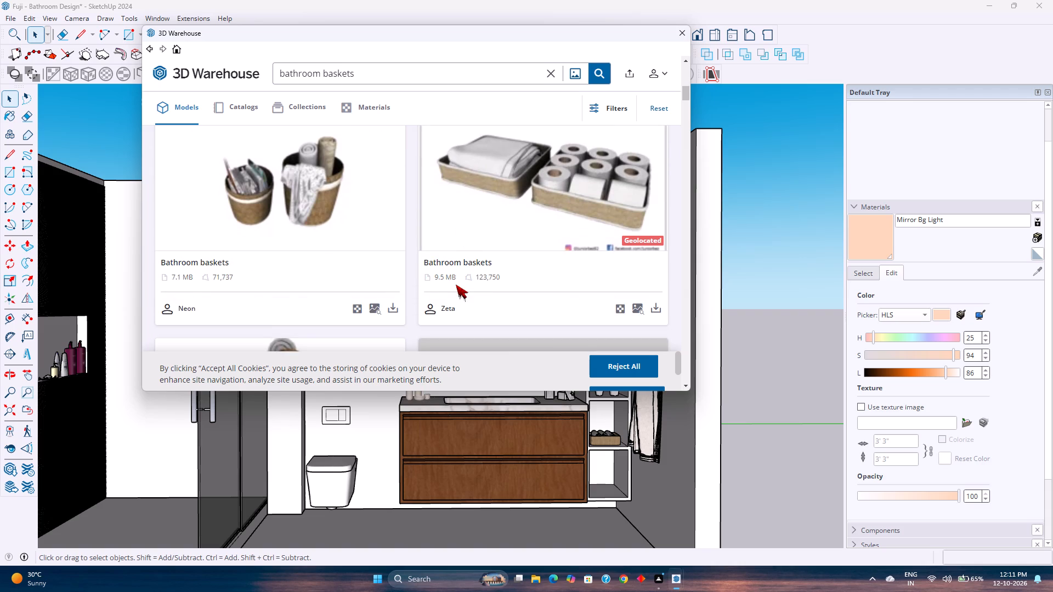
scroll(456, 284, "down", 1)
scroll(388, 272, "up", 2)
scroll(388, 272, "down", 4)
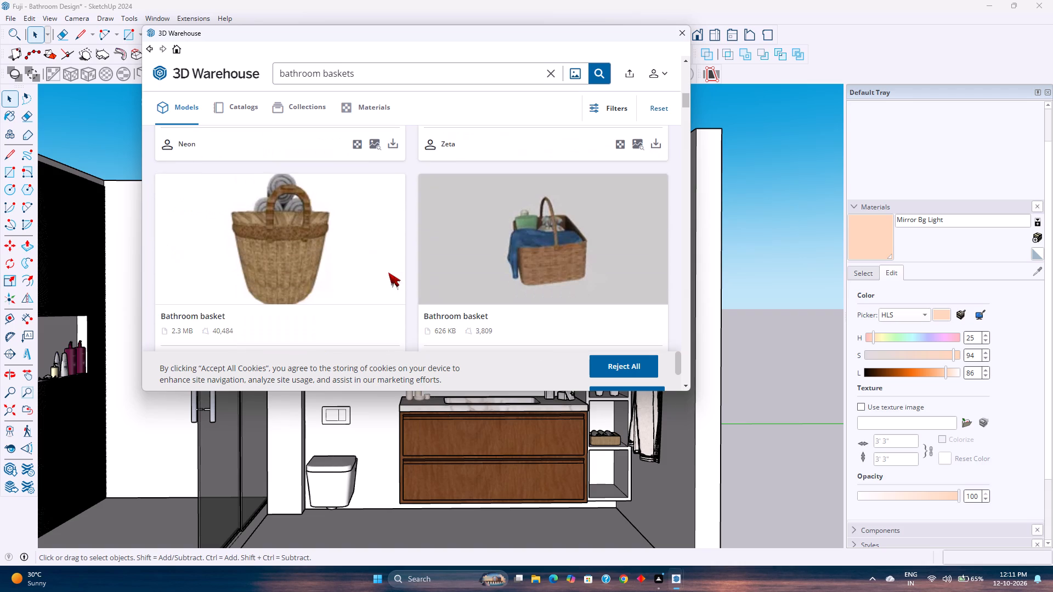
scroll(388, 272, "down", 3)
scroll(388, 272, "up", 3)
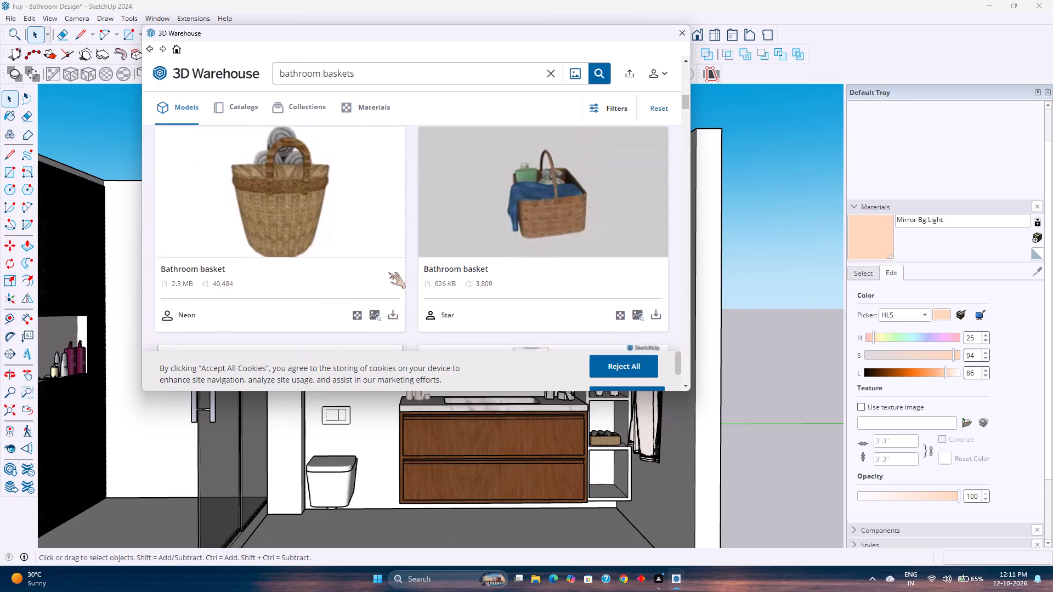
scroll(388, 272, "down", 6)
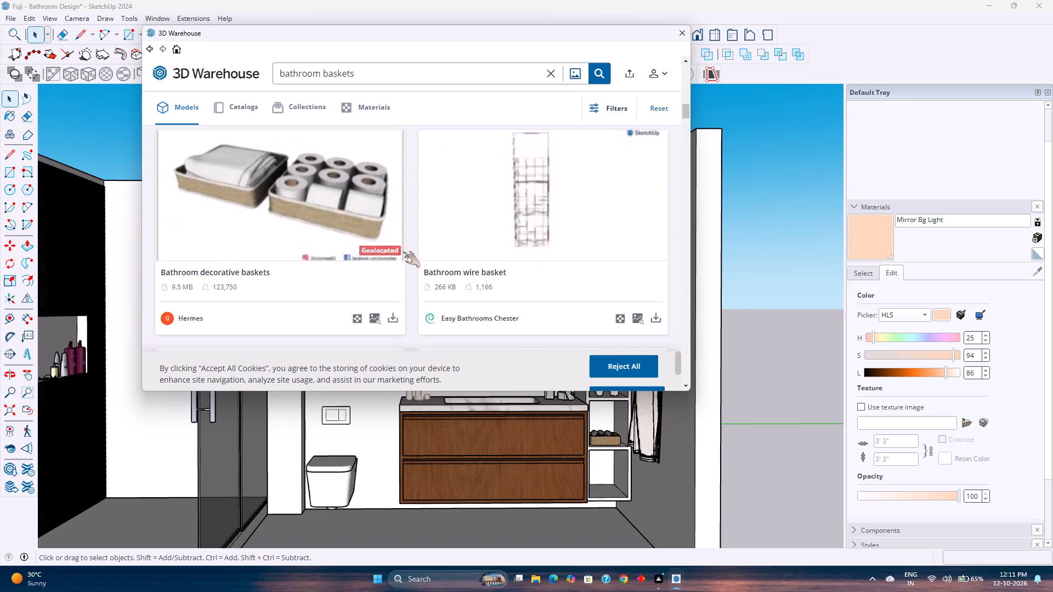
scroll(403, 252, "down", 3)
scroll(403, 252, "up", 4)
scroll(403, 252, "down", 5)
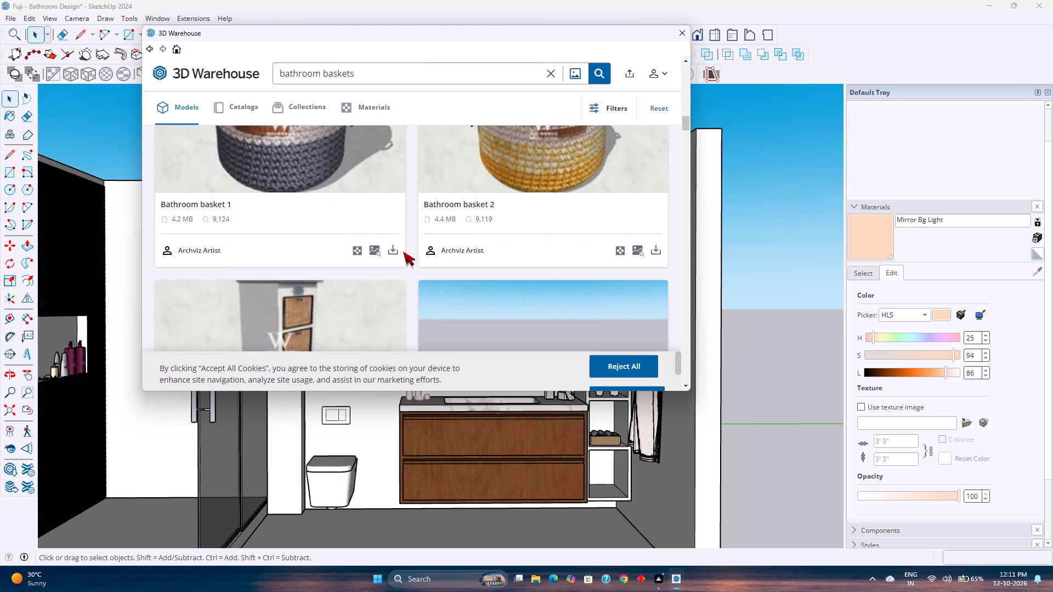
scroll(403, 252, "down", 2)
scroll(403, 252, "up", 11)
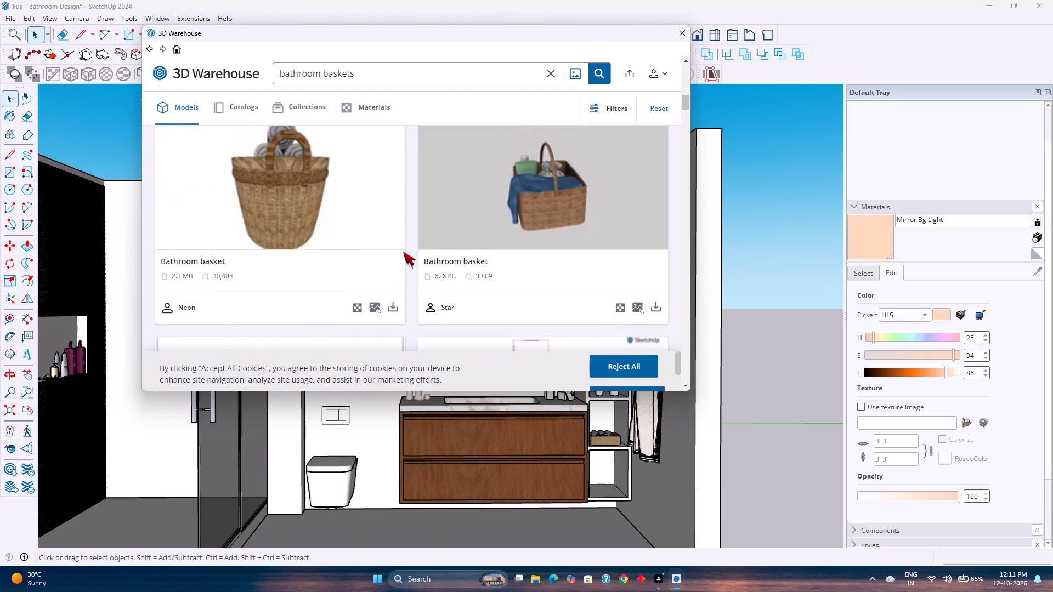
Load the wicker "Bathroom basket" with rolled towels by Neon into the model and place it on the floor near the vanity.
left_click(393, 312)
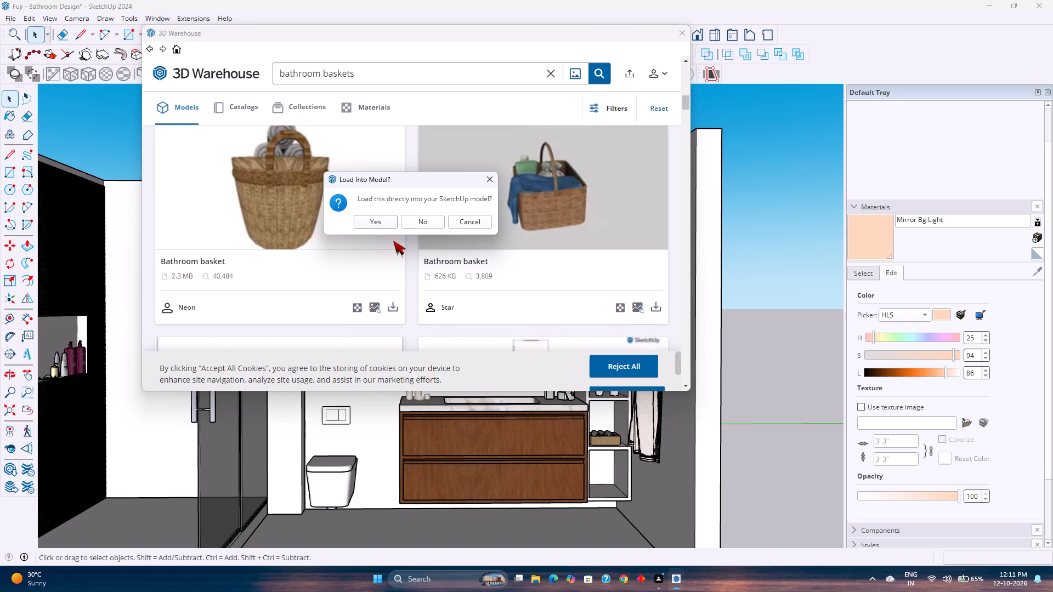
left_click(381, 223)
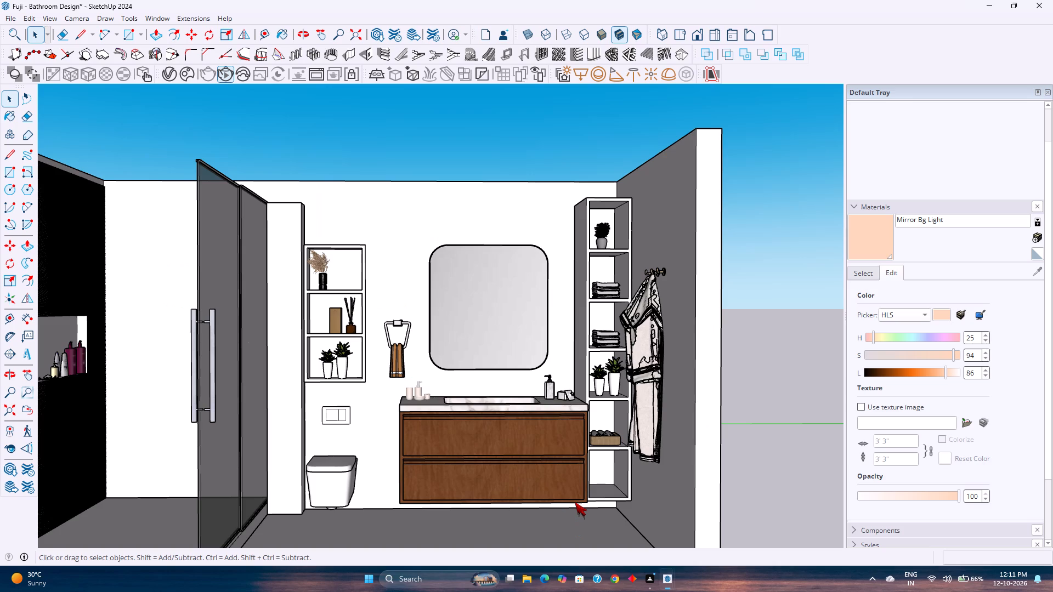
scroll(604, 488, "up", 7)
scroll(607, 493, "down", 3)
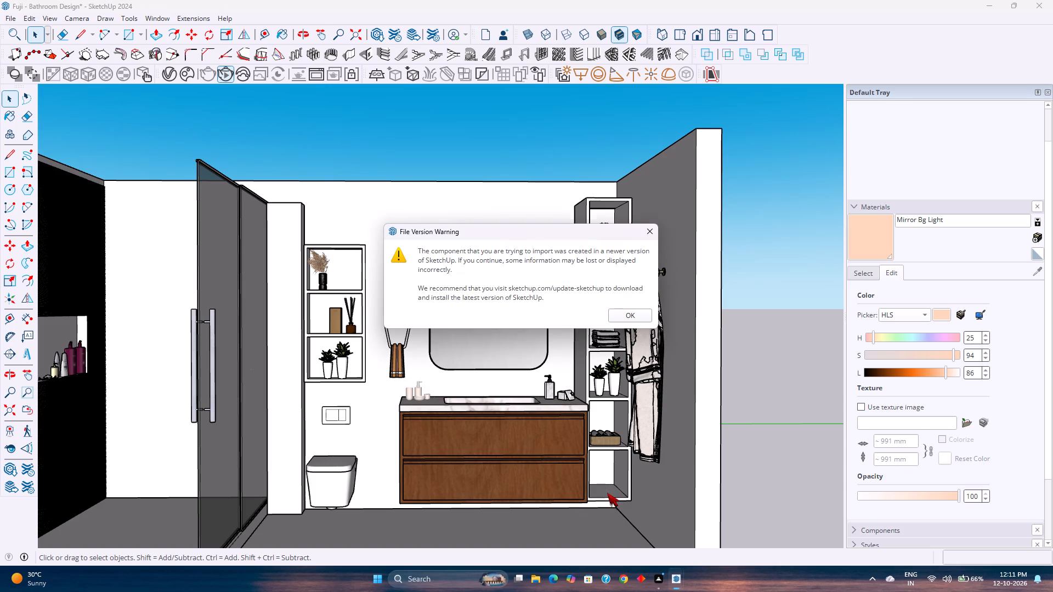
left_click(631, 317)
scroll(597, 498, "up", 2)
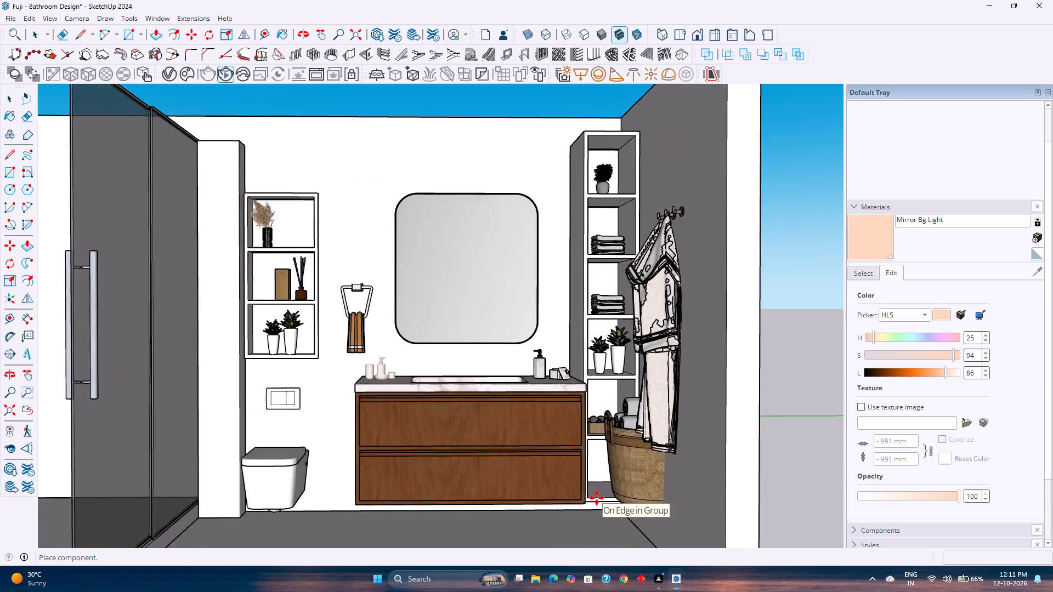
scroll(597, 498, "up", 6)
scroll(597, 498, "down", 4)
left_click(499, 536)
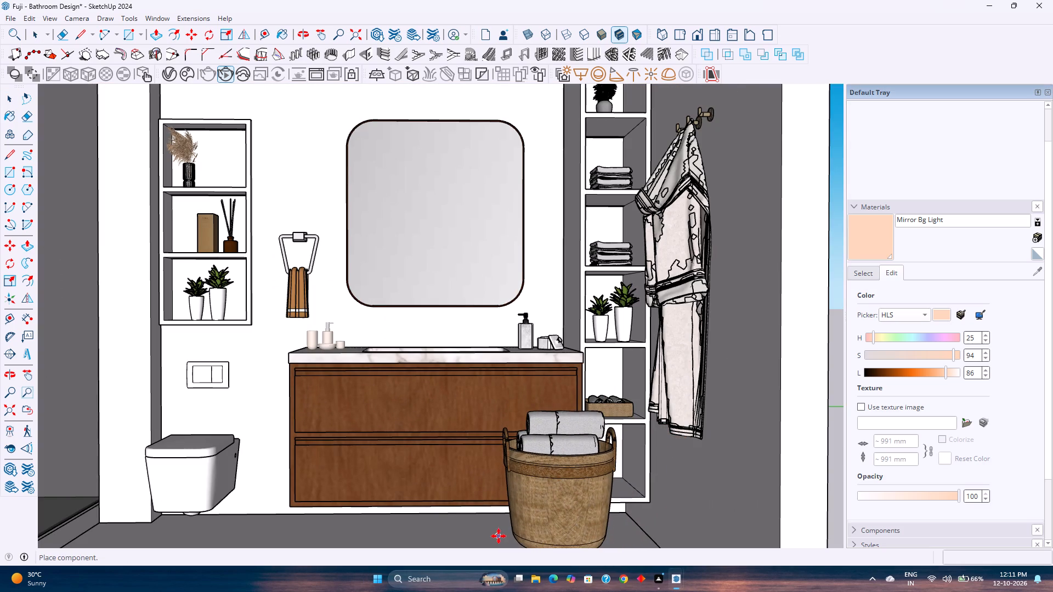
Scale the towel basket down uniformly from a top corner to less than half its size.
scroll(542, 467, "down", 9)
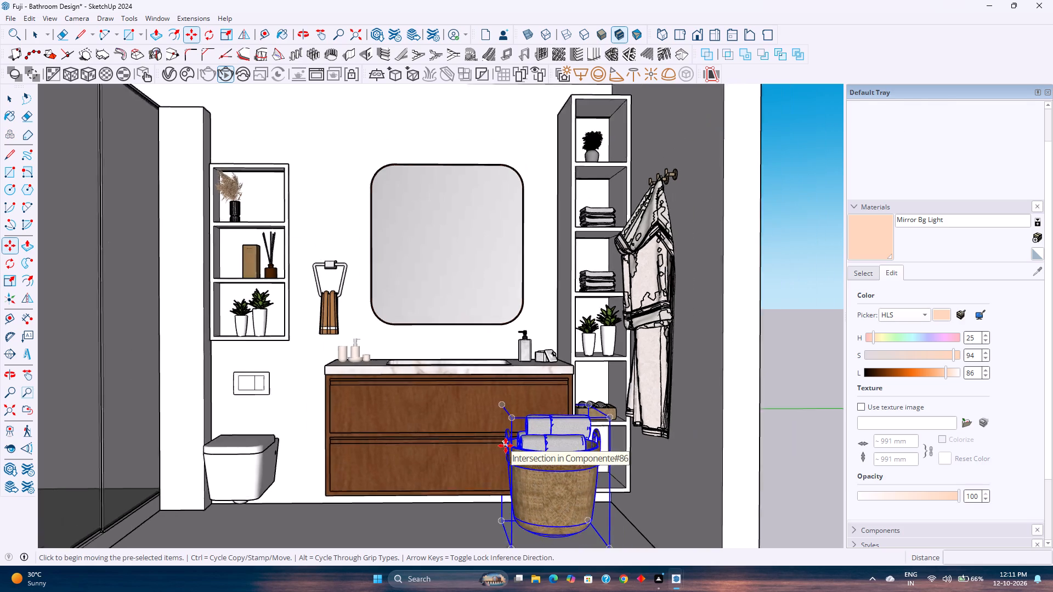
scroll(506, 446, "down", 3)
key("s")
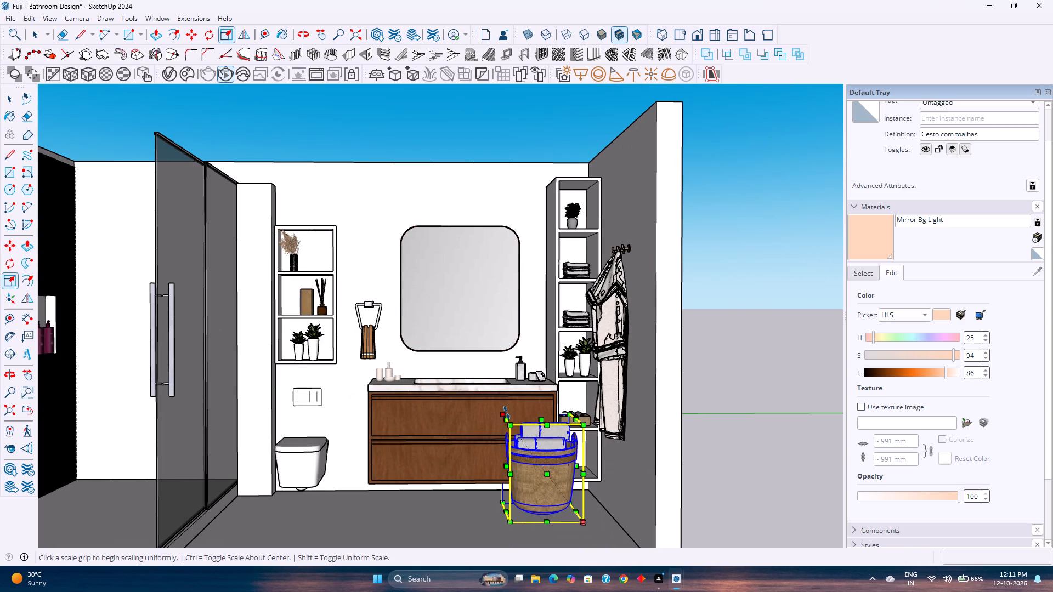
left_click(507, 413)
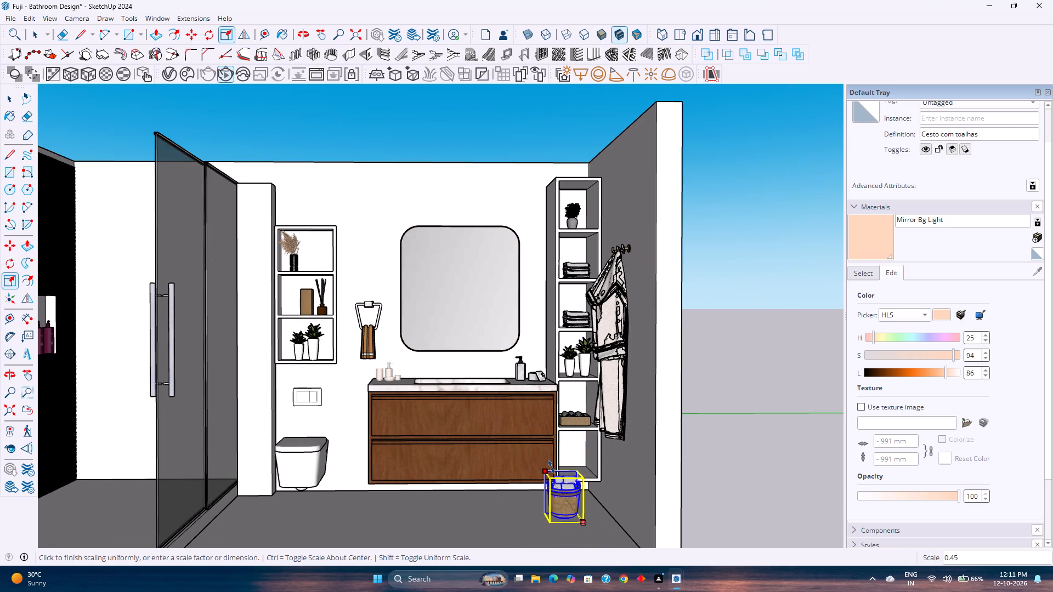
left_click(557, 476)
Move the reduced basket by its bottom corner from the floor into the lowest compartment of the tall shelf unit.
key("m")
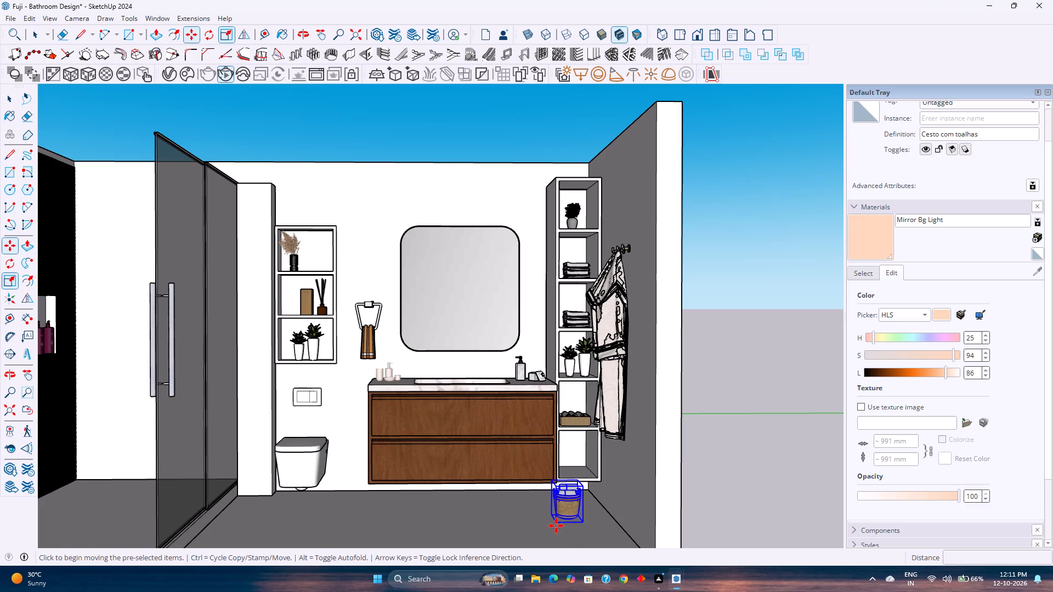
scroll(562, 525, "up", 6)
left_click(557, 518)
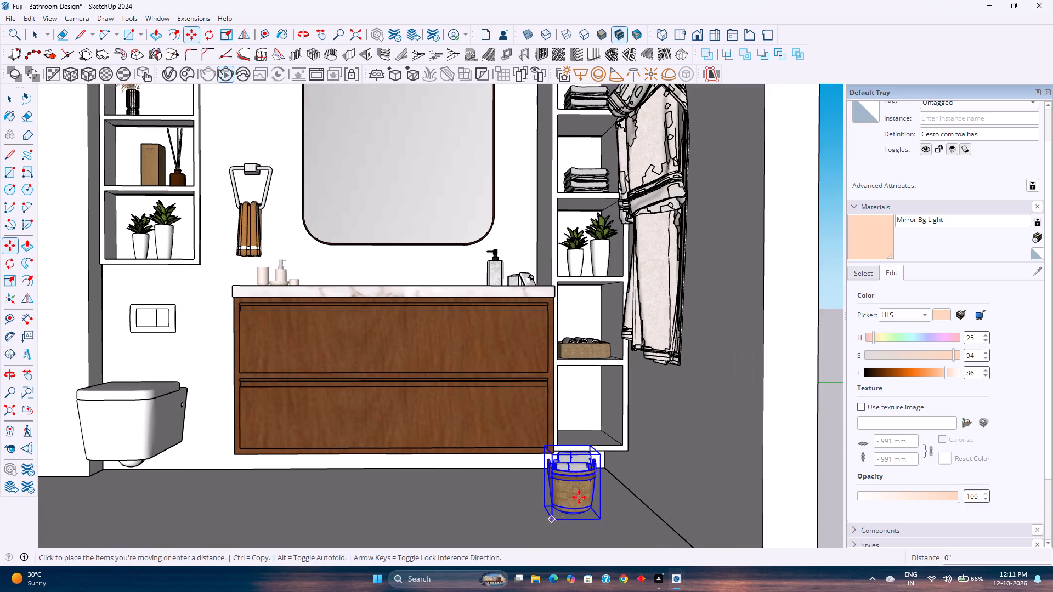
scroll(559, 444, "up", 7)
left_click(561, 448)
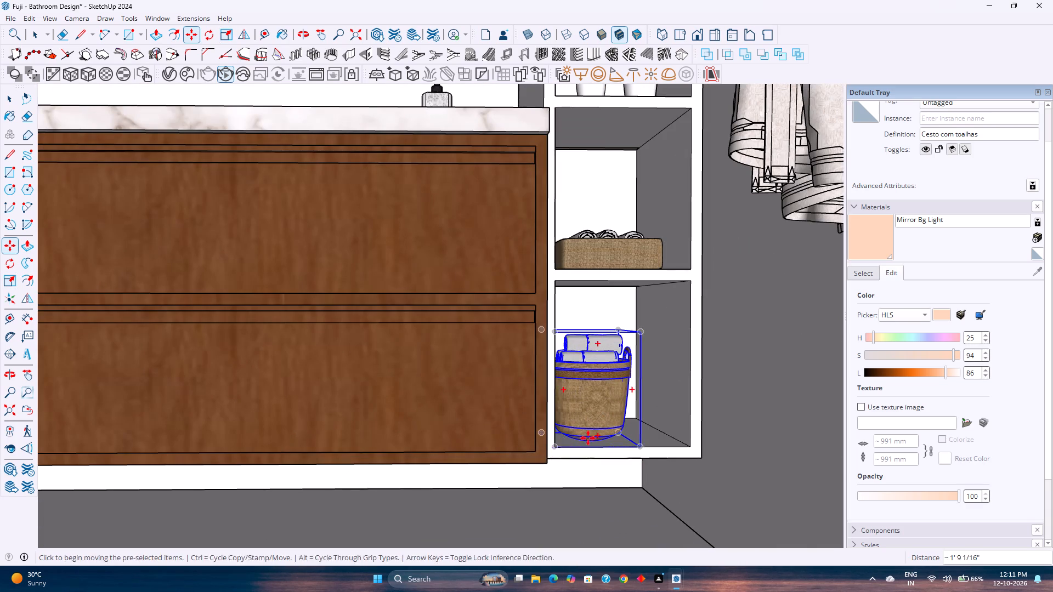
Enlarge the basket uniformly by a factor of about 1.2 so it fills more of the lowest compartment.
middle_click_drag(589, 437, 545, 522)
key("s")
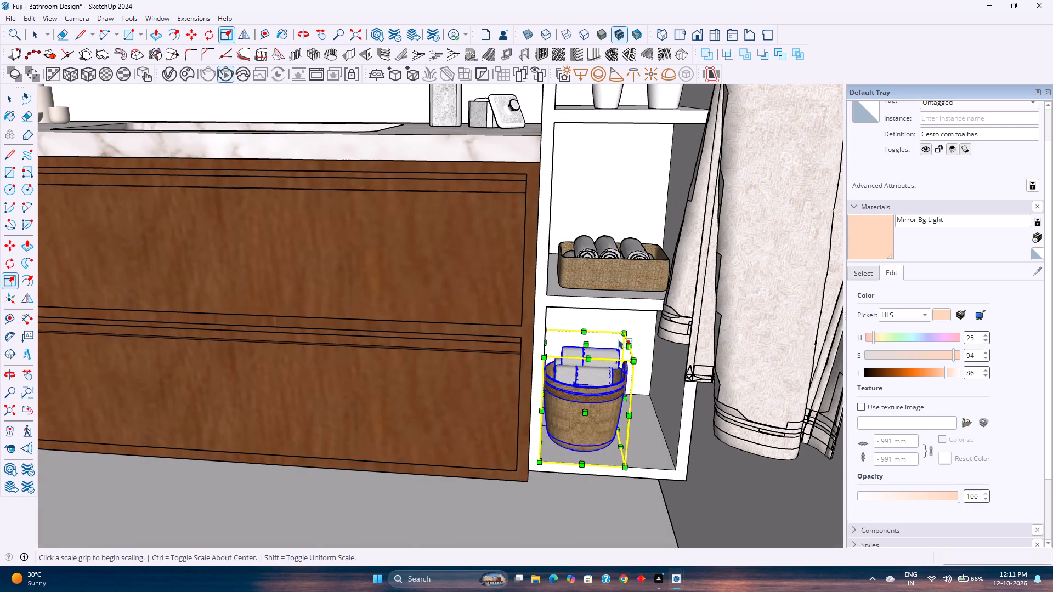
left_click(624, 333)
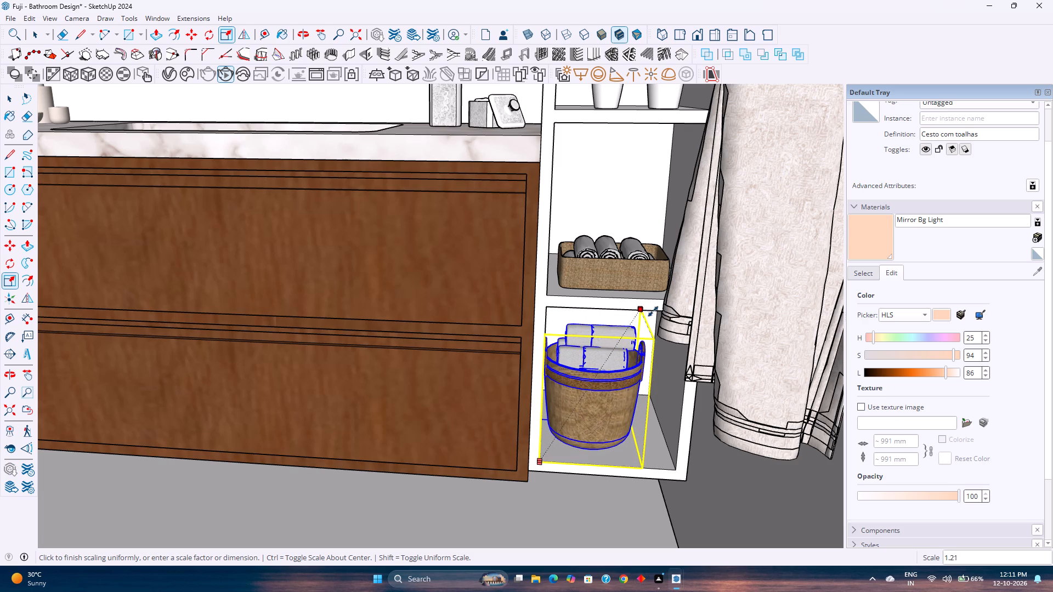
left_click(655, 310)
Move the basket deeper and sideways within the lowest compartment, away from the vanity, so it sits near the centre.
middle_click_drag(603, 410, 615, 339)
middle_click_drag(589, 407, 585, 394)
key("m")
left_click(661, 455)
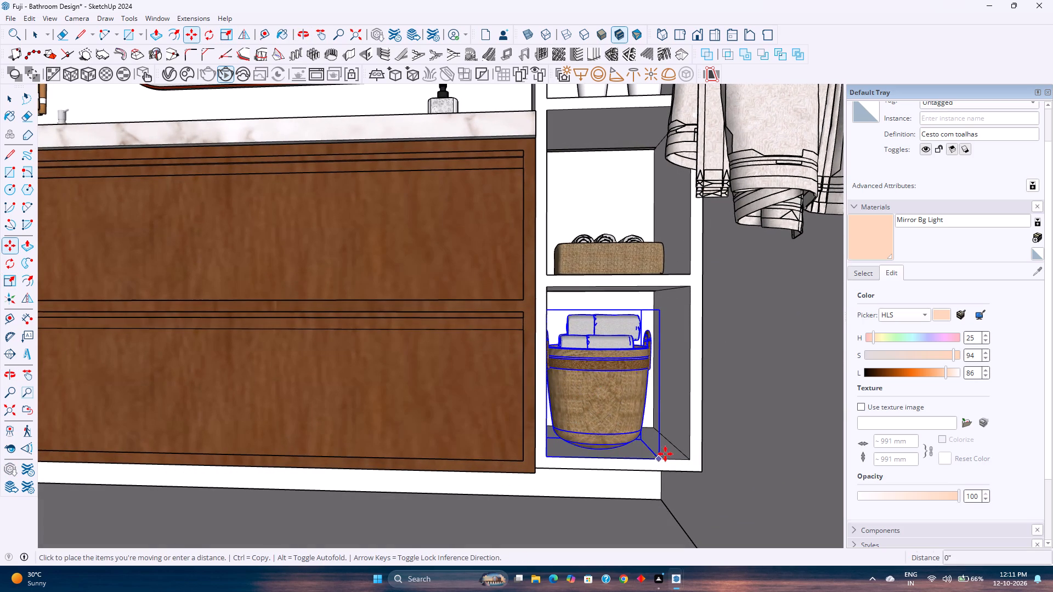
scroll(669, 464, "up", 6)
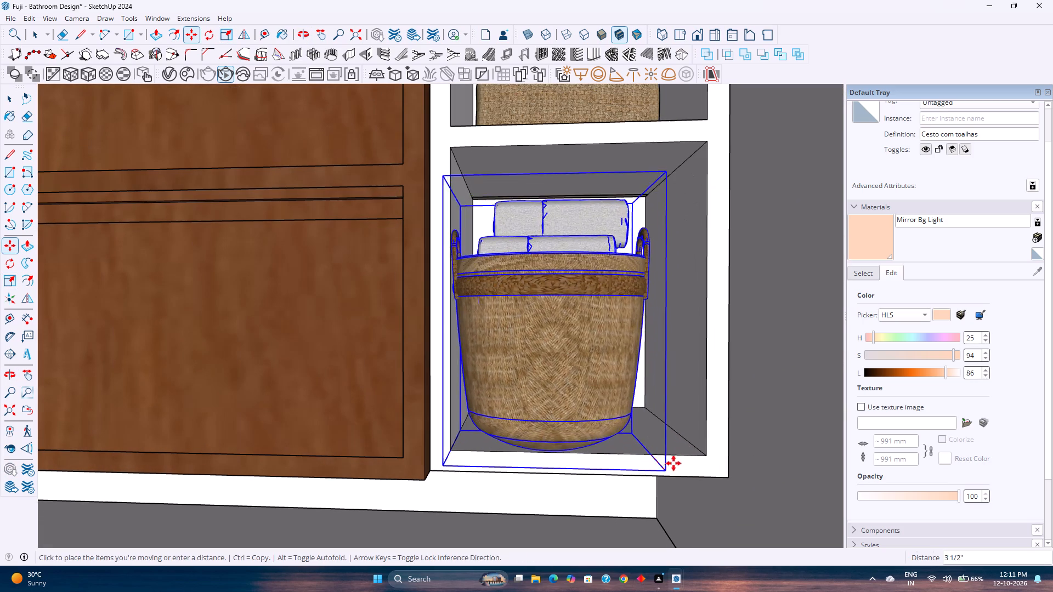
left_click(682, 456)
key("space")
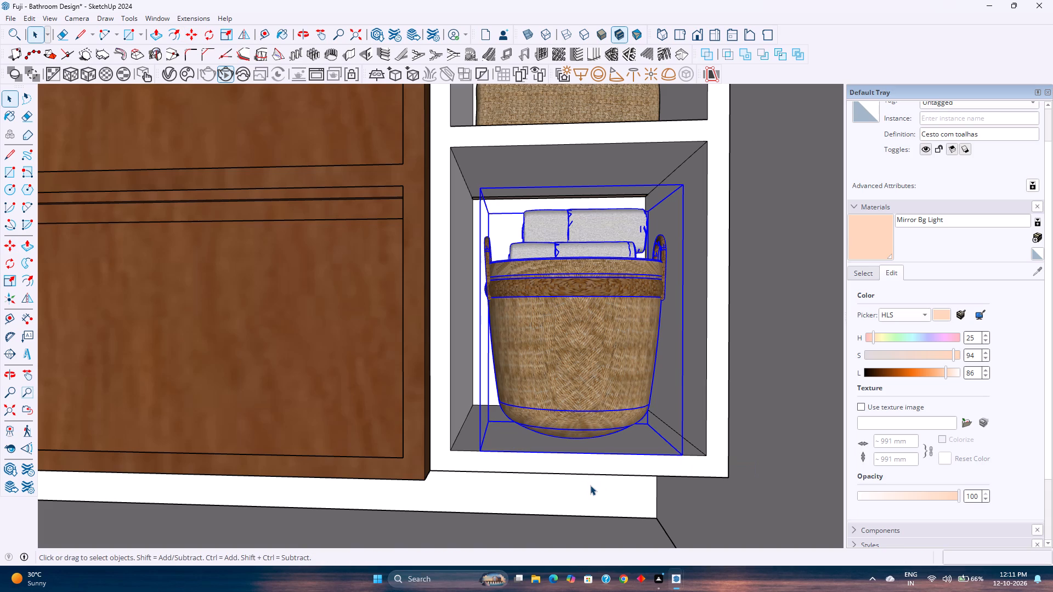
Check the basket's fit in the tall shelf unit from an angle and in the right standard view.
key("Escape")
scroll(590, 484, "down", 3)
middle_click_drag(592, 484, 718, 573)
key("Escape")
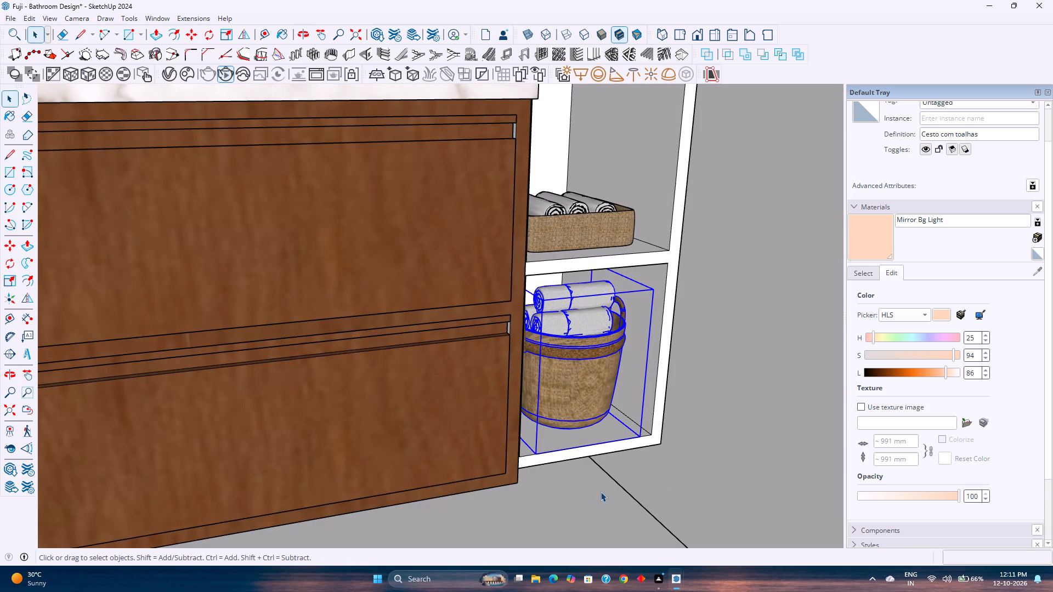
scroll(590, 489, "down", 5)
left_click(705, 37)
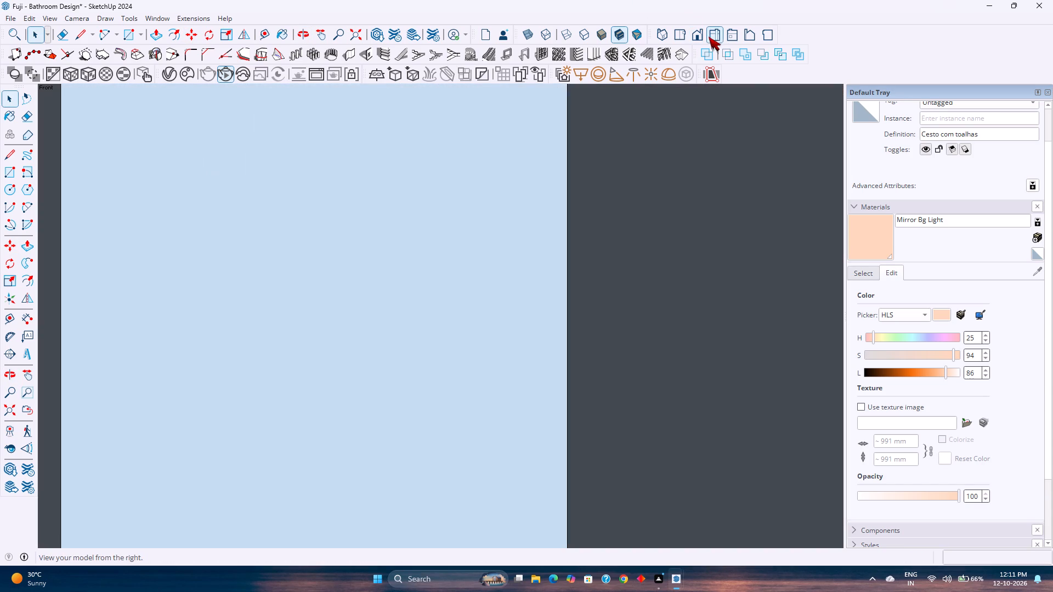
left_click(714, 36)
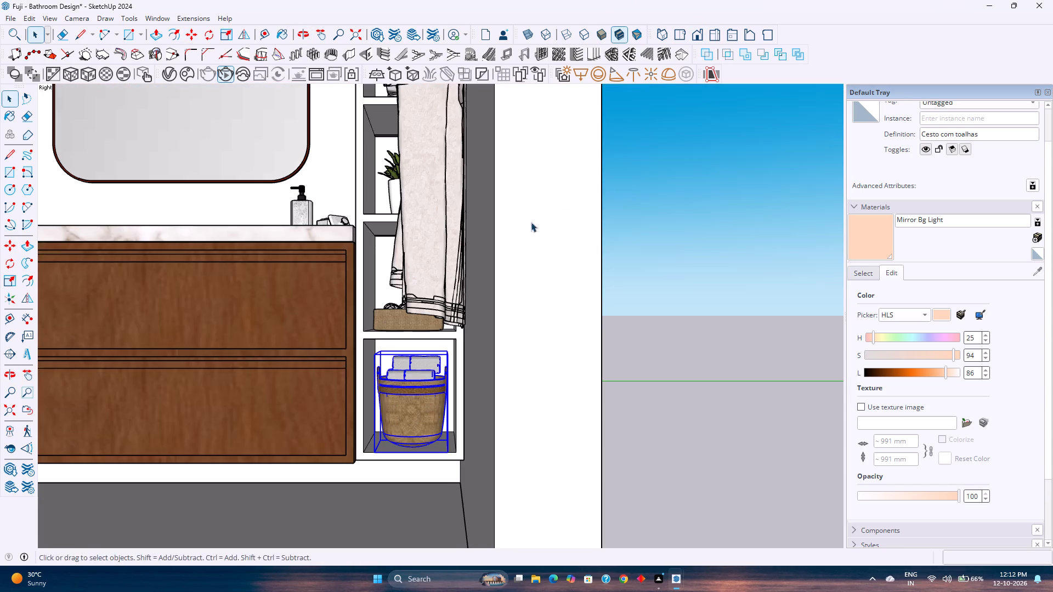
scroll(521, 231, "down", 1)
middle_click_drag(521, 232, 524, 238)
key("Escape")
scroll(455, 281, "down", 4)
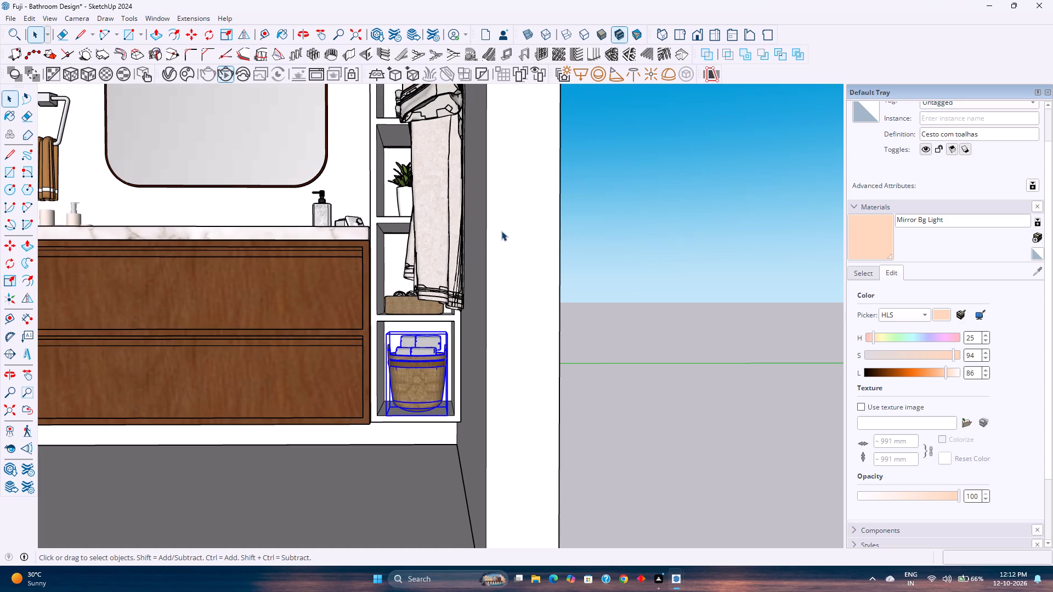
left_click(713, 32)
middle_click_drag(369, 284, 562, 300, "shift")
scroll(566, 301, "down", 5)
middle_click_drag(566, 301, 615, 386, "shift")
middle_click_drag(519, 350, 523, 365, "shift")
Save the bathroom model and clear the selection.
key("ctrl+s")
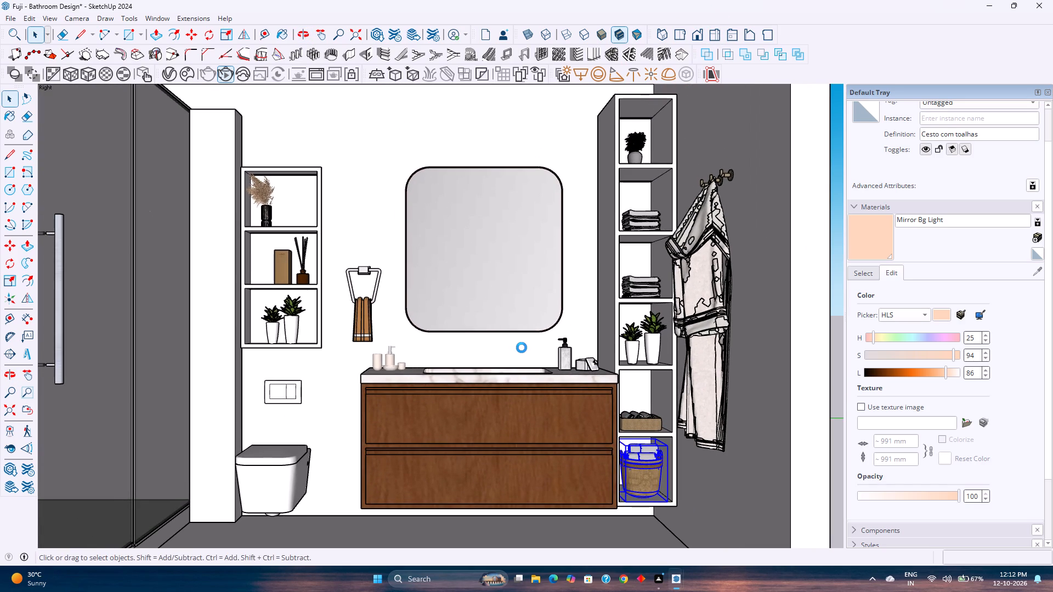
key("Escape")
key("Escape")
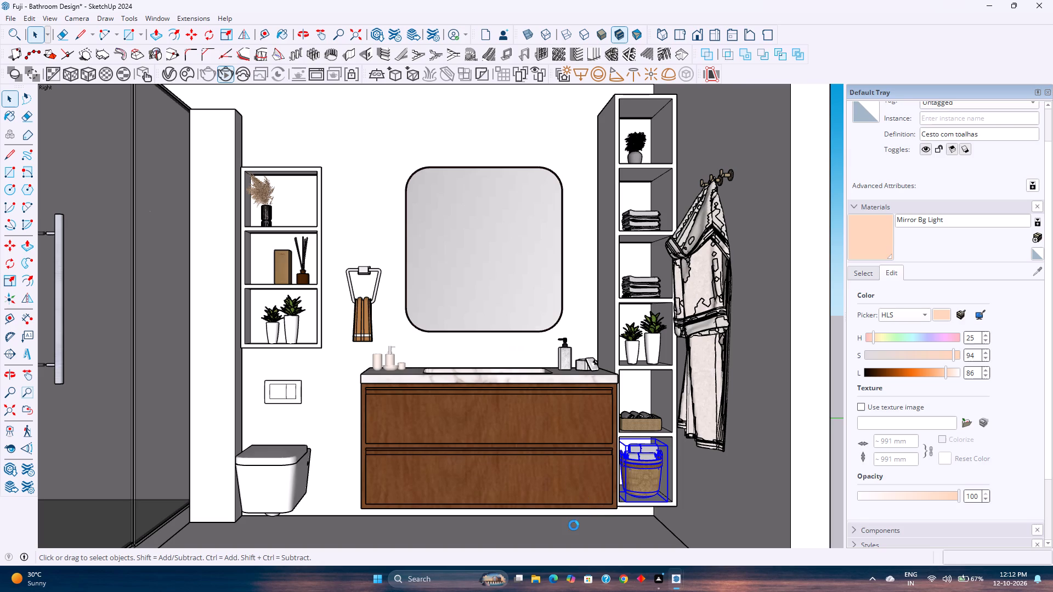
left_click(574, 528)
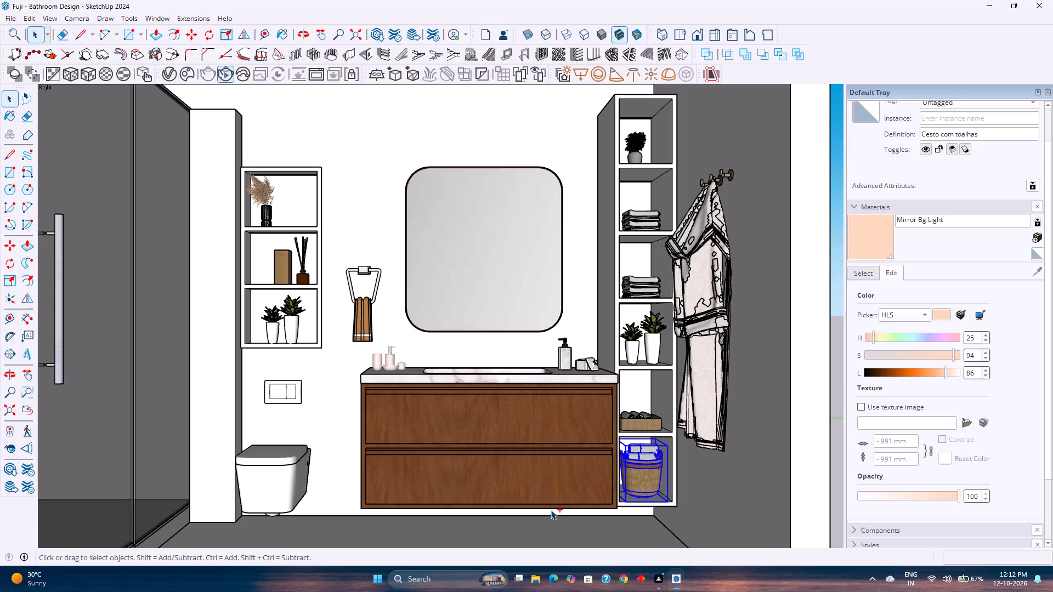
key("Escape")
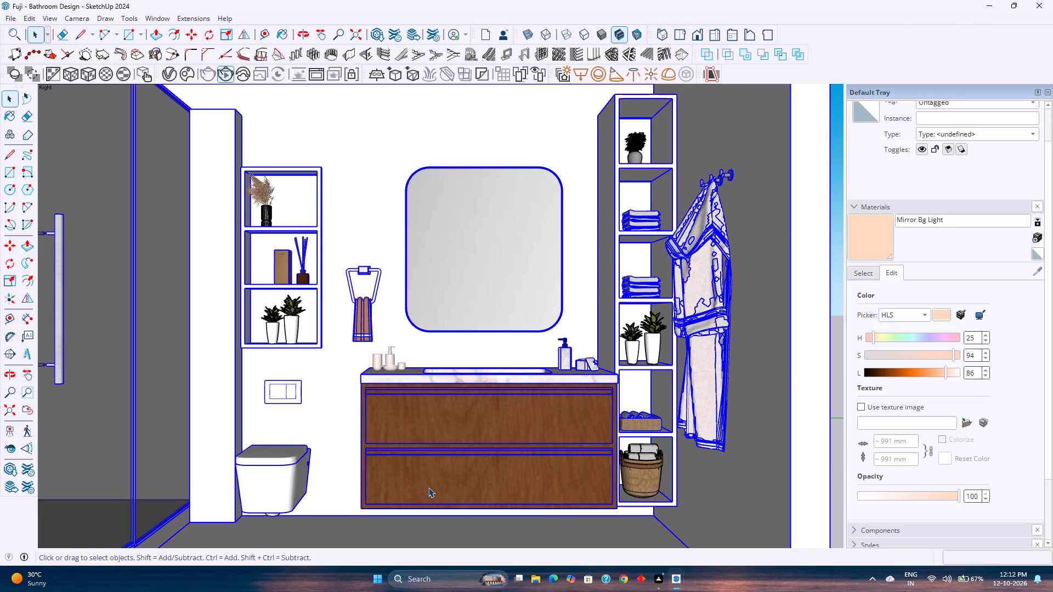
key("space")
scroll(432, 467, "down", 7)
left_click(771, 462)
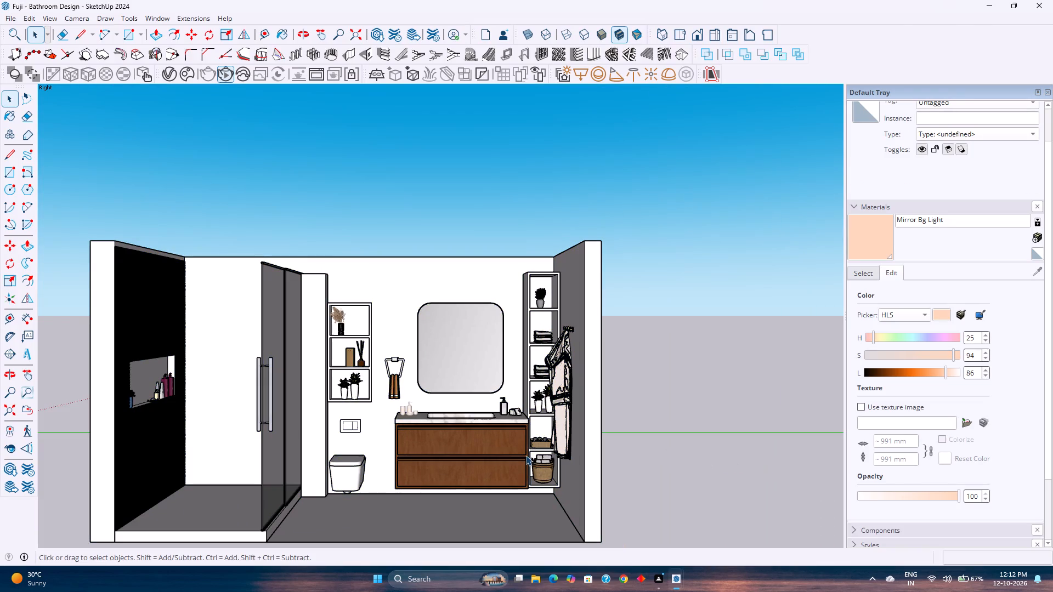
Frame the vanity wall in the right standard view and save the model again.
left_click(711, 32)
scroll(420, 458, "up", 6)
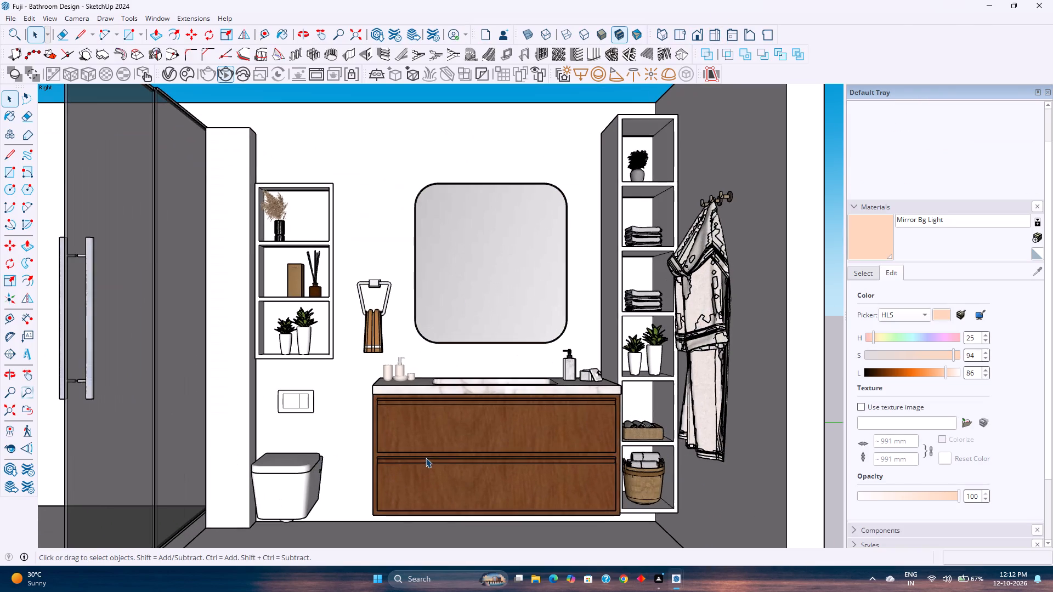
middle_click_drag(426, 458, 424, 453)
key("ctrl+s")
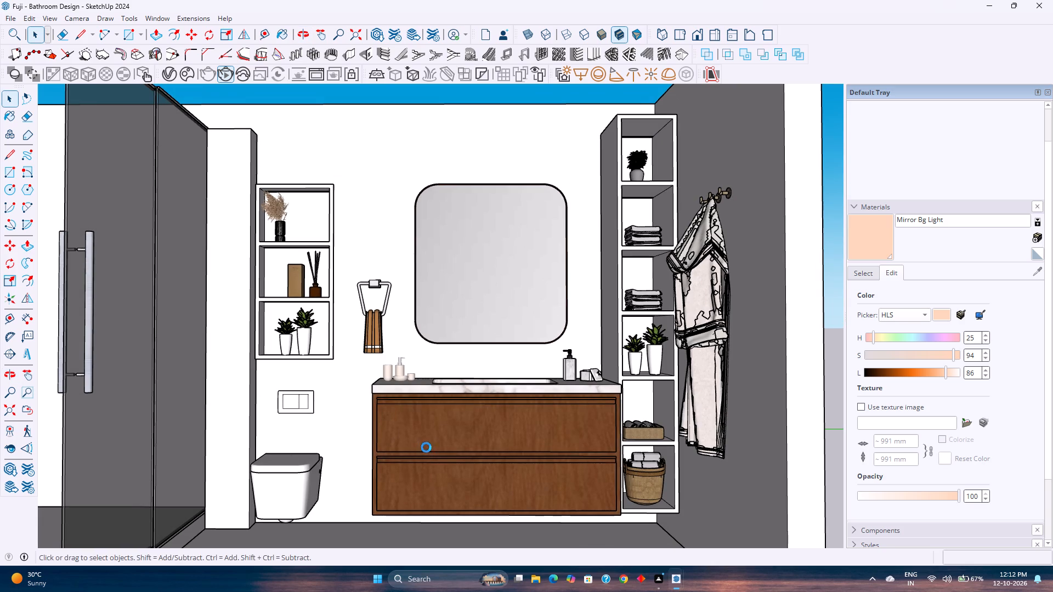
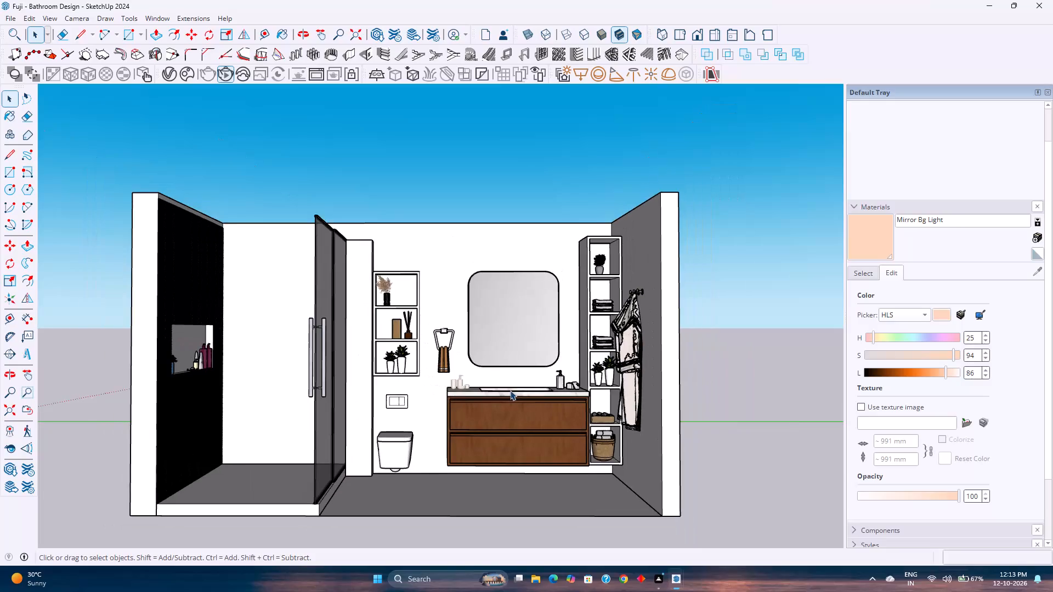
Open the nested bathroom group down to the level where the whole glass shower enclosure can be picked.
middle_click_drag(509, 390, 312, 470)
scroll(319, 453, "down", 3)
middle_click_drag(319, 453, 284, 428)
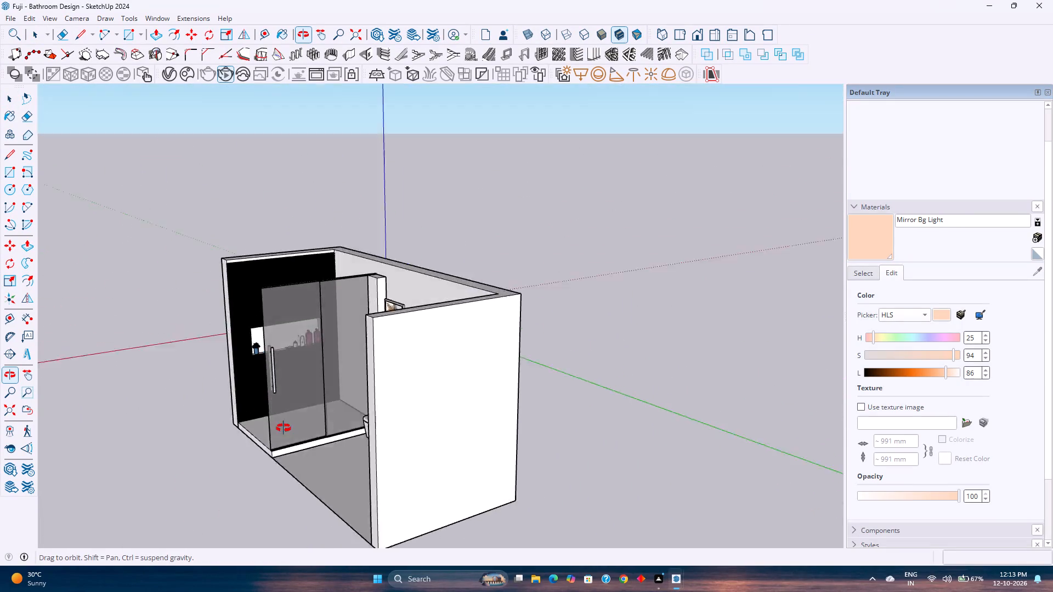
middle_click_drag(284, 428, 332, 418)
scroll(332, 418, "down", 2)
middle_click_drag(348, 415, 168, 481)
scroll(270, 384, "up", 4)
middle_click_drag(271, 384, 399, 514)
scroll(364, 377, "down", 3)
scroll(364, 377, "up", 1)
middle_click_drag(363, 373, 432, 317)
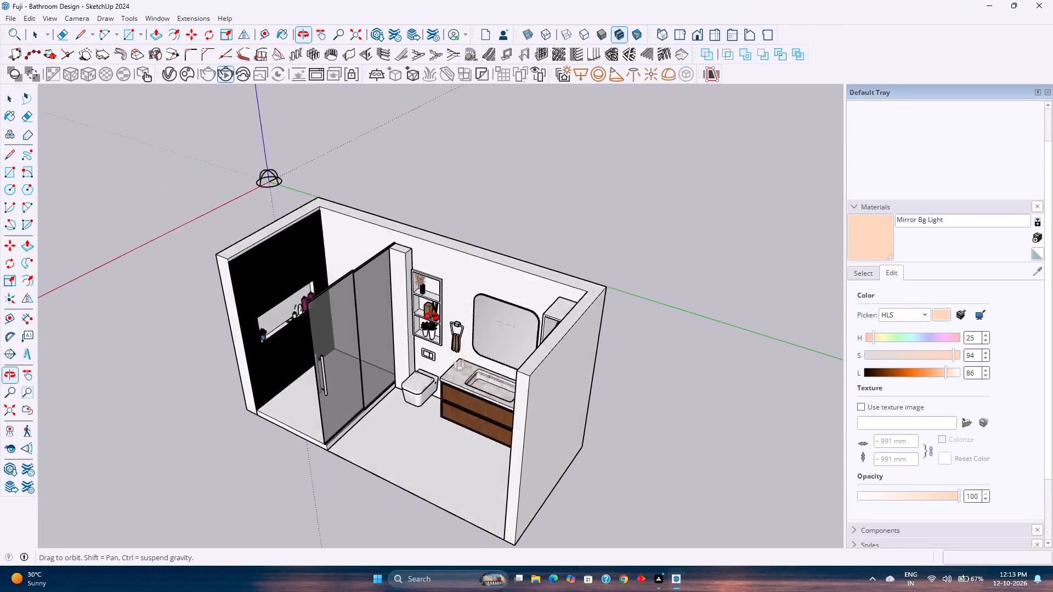
middle_click_drag(432, 317, 438, 312)
scroll(319, 335, "up", 5)
double_click(342, 338)
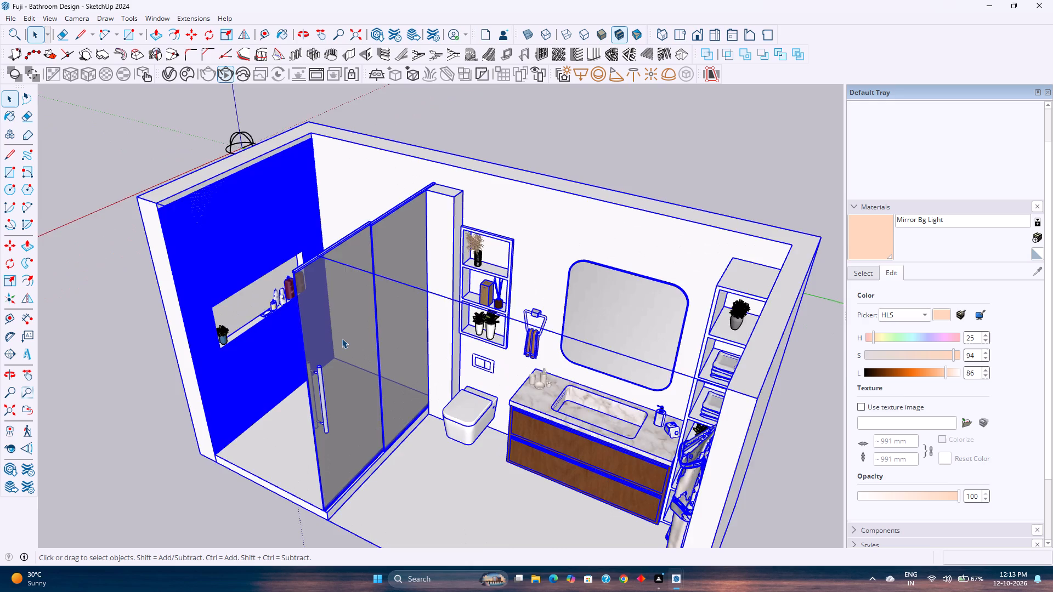
scroll(342, 338, "up", 3)
triple_click(342, 338)
left_click(342, 338)
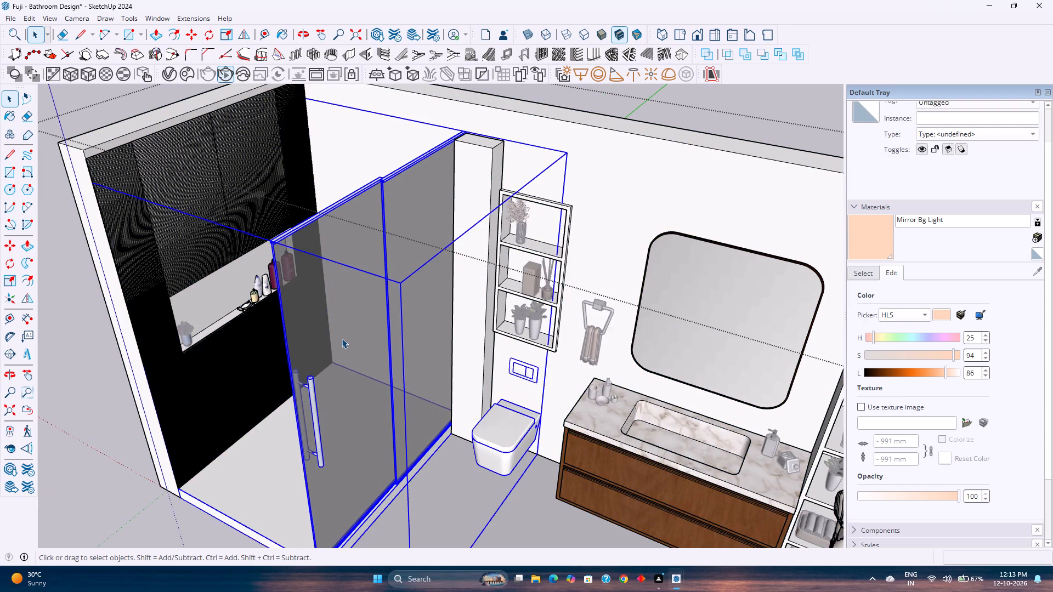
middle_click_drag(317, 383, 374, 405)
left_click(366, 375)
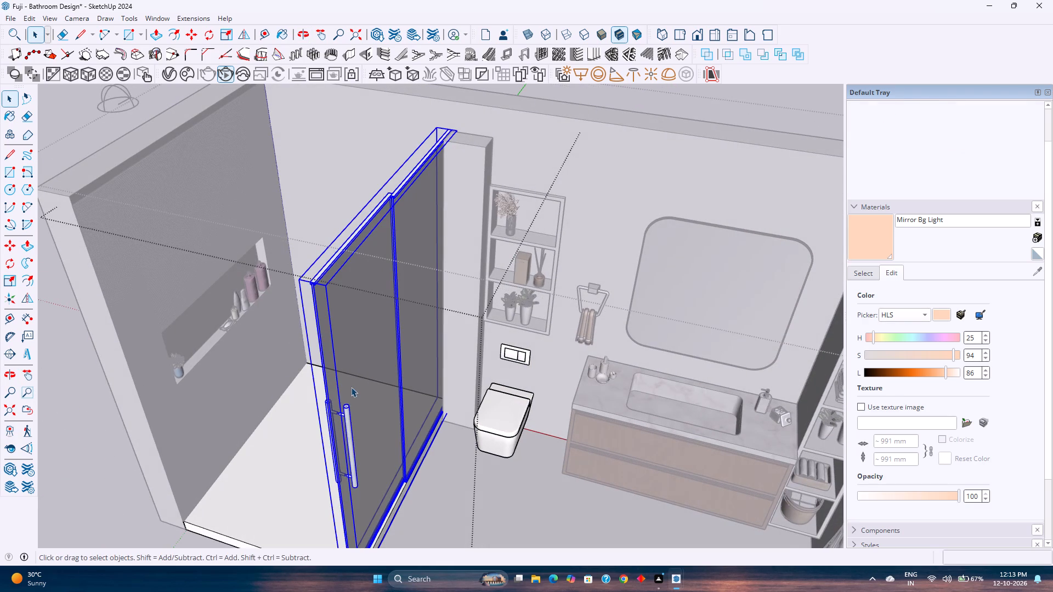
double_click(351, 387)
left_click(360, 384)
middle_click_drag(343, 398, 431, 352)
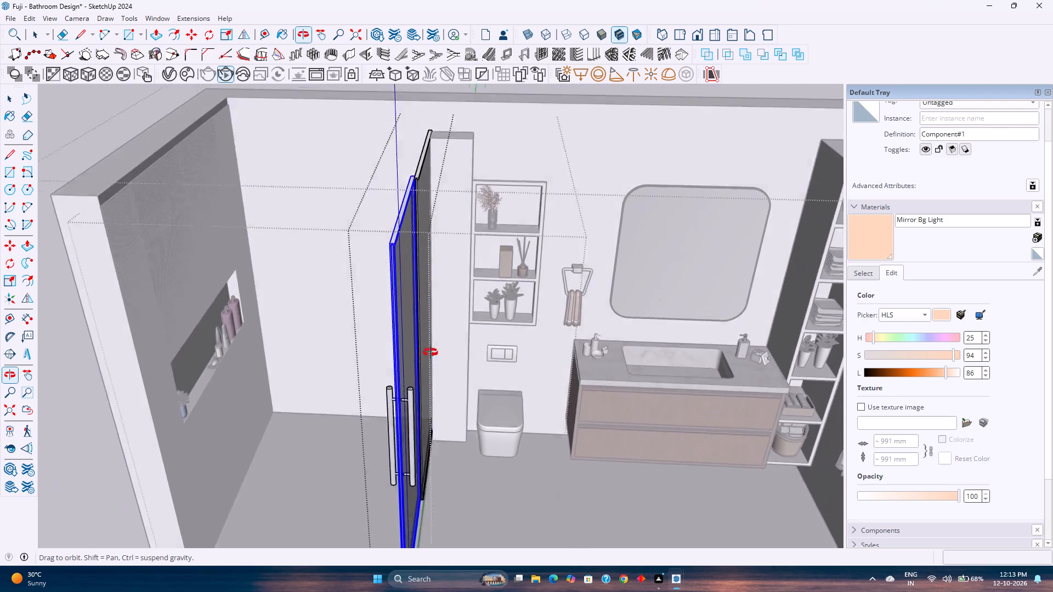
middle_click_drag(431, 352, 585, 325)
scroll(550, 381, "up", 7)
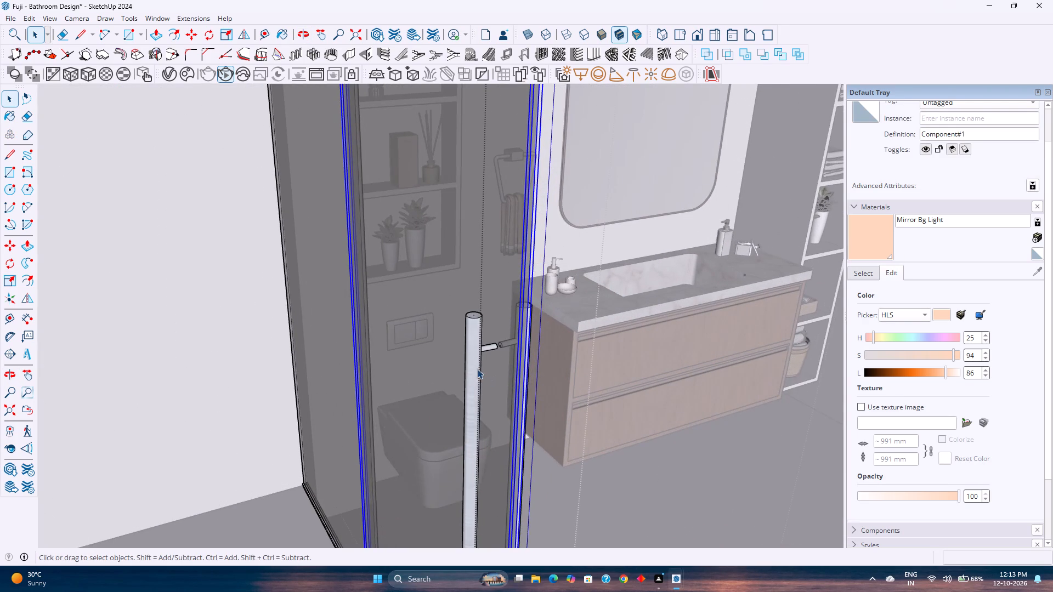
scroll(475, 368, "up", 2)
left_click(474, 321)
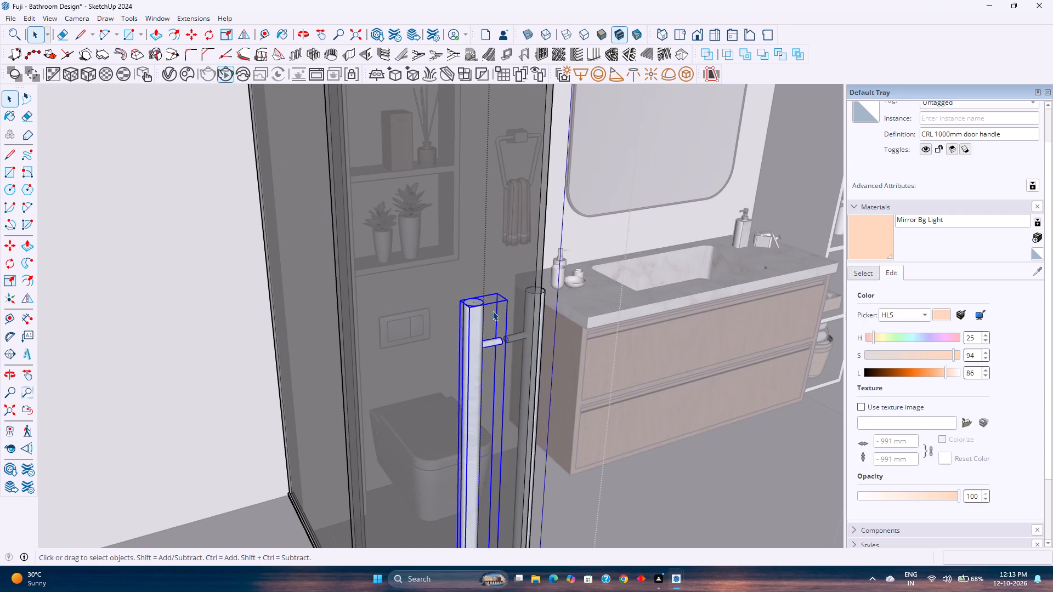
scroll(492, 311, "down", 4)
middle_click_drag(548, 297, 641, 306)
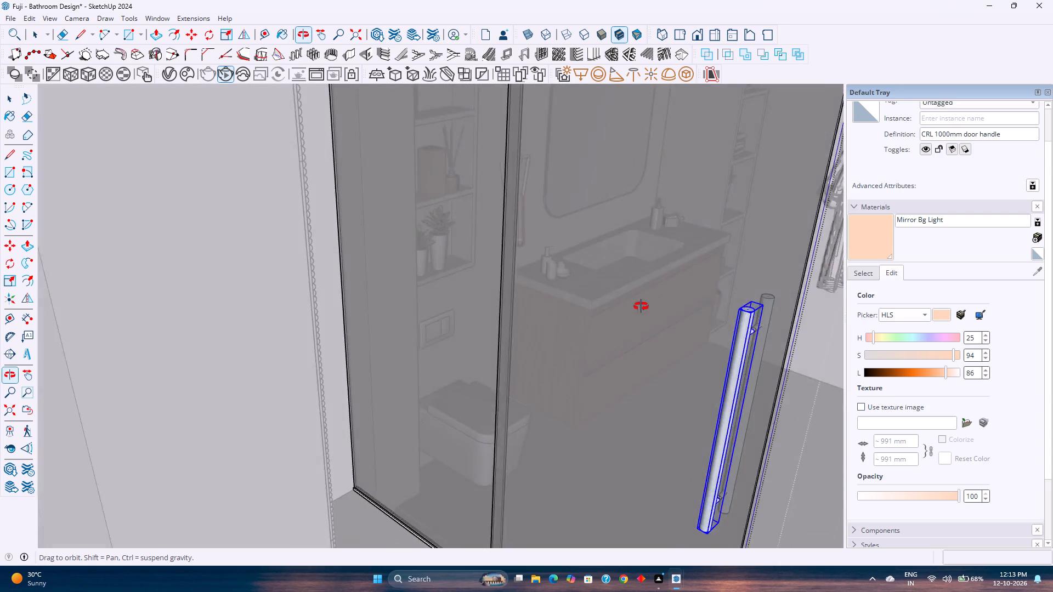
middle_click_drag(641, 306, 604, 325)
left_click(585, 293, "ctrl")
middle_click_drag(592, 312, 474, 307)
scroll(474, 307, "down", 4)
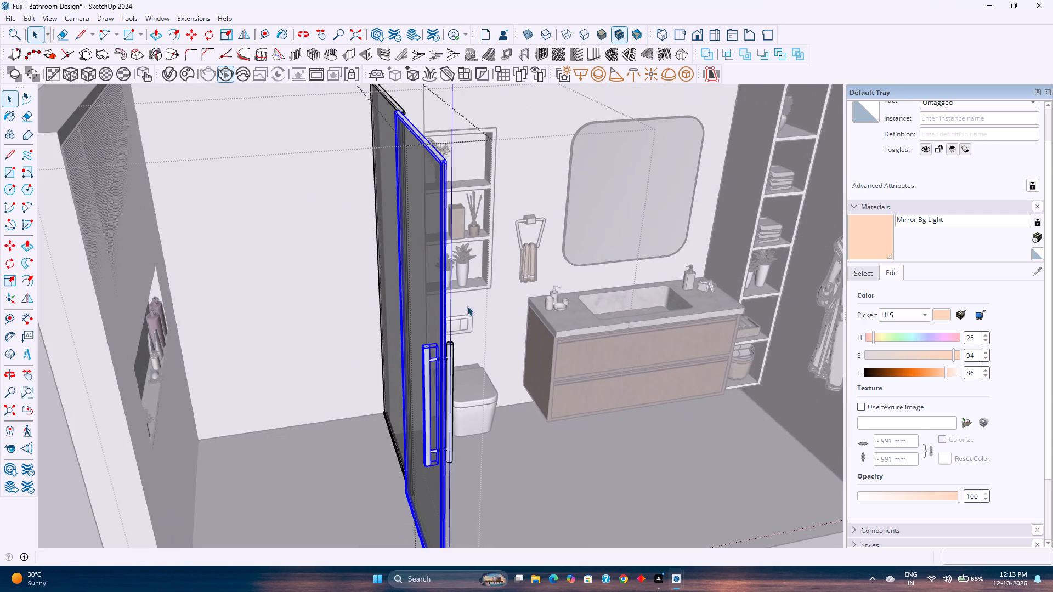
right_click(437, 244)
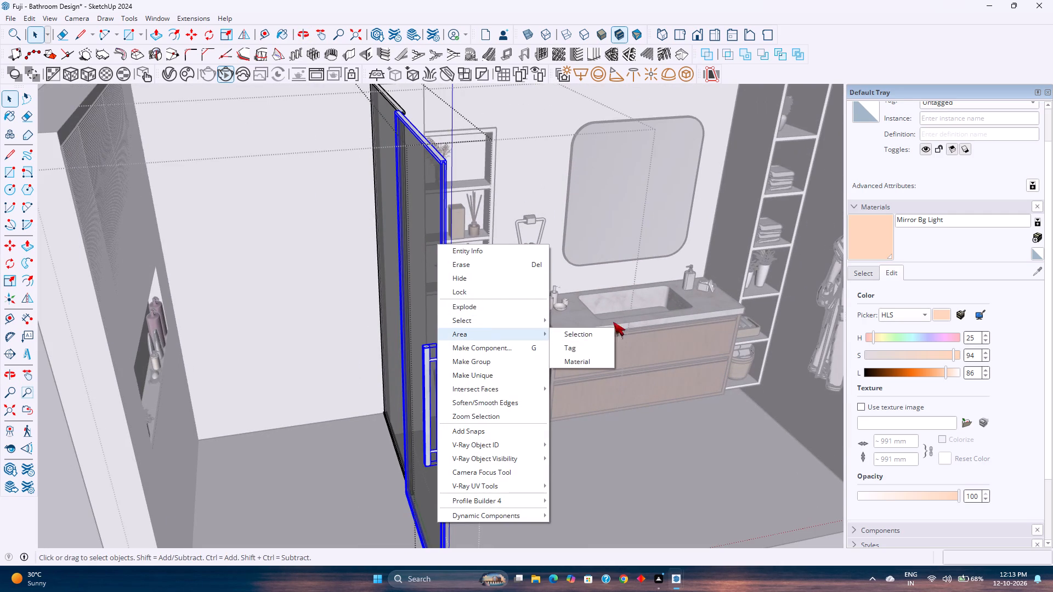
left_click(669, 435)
Inside the shower enclosure, group the sliding glass door panel together with its handles.
middle_click_drag(497, 401, 386, 404)
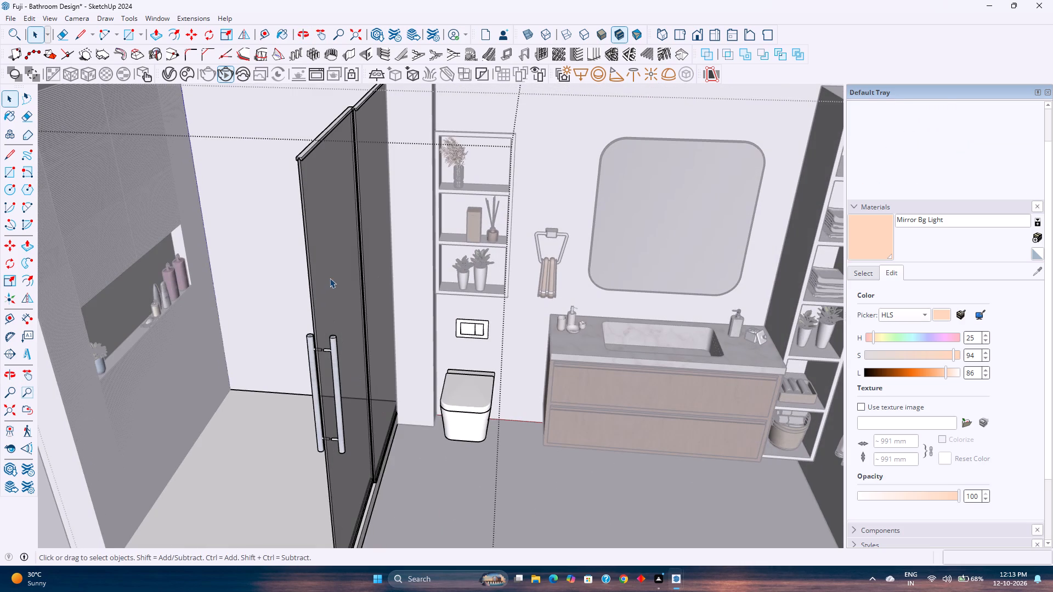
left_click(330, 278)
double_click(332, 315)
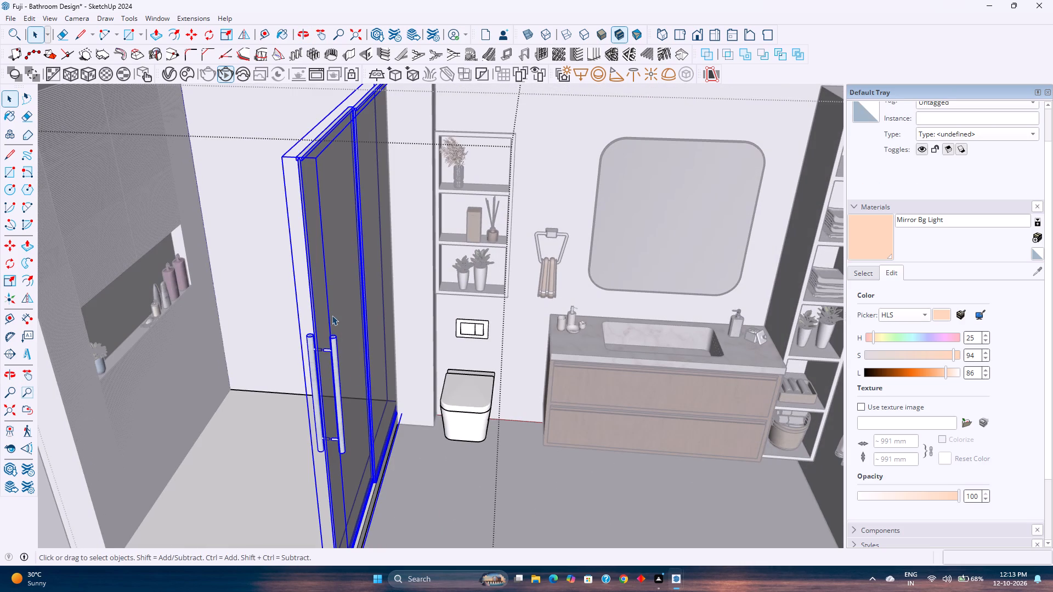
left_click(338, 276)
left_click(336, 360, "ctrl")
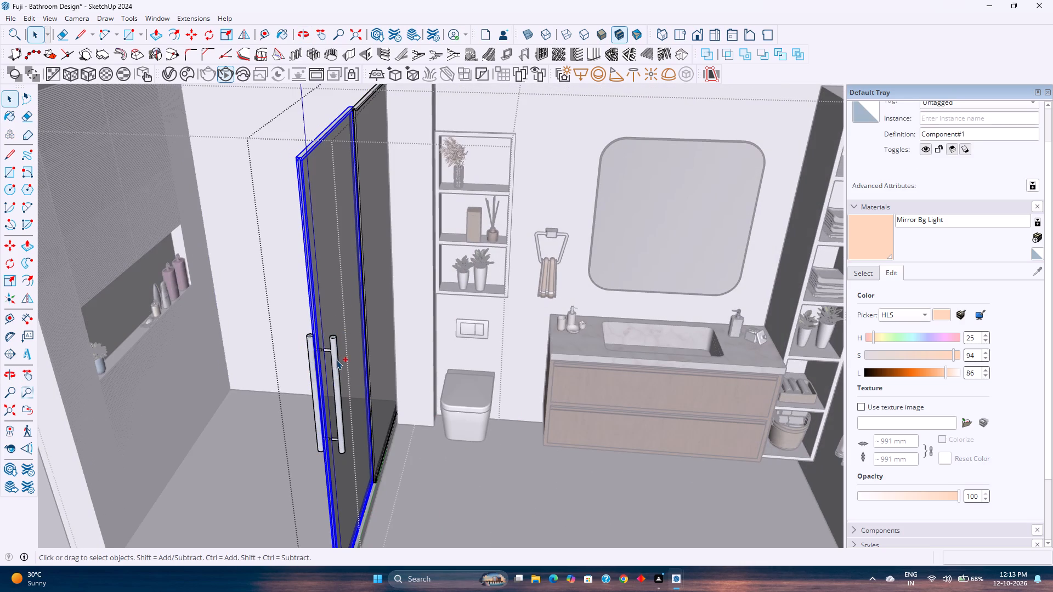
left_click(313, 378, "ctrl")
right_click(313, 378)
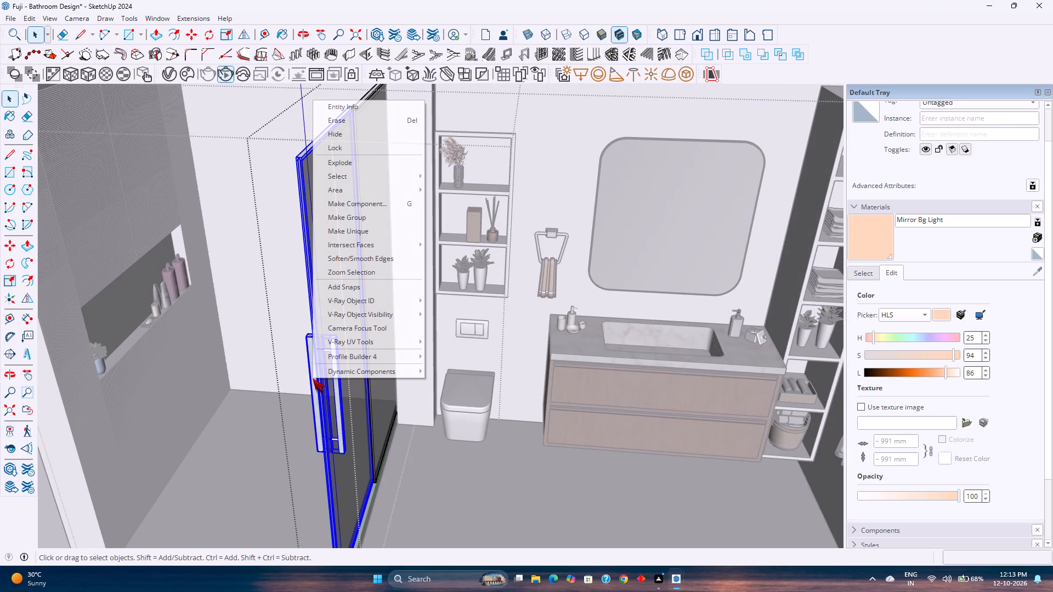
left_click(356, 220)
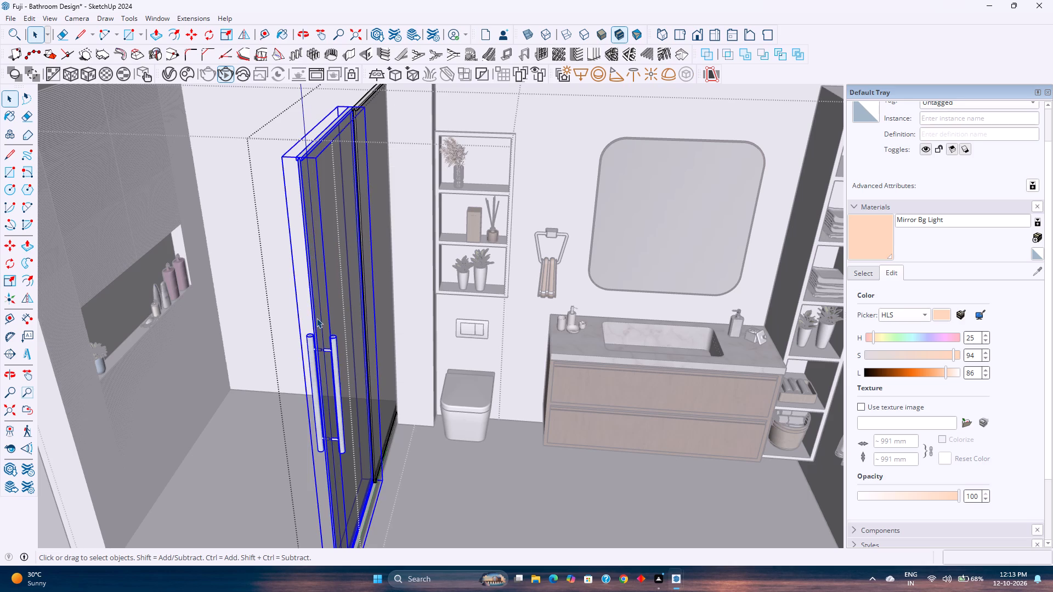
Move the grouped door panel and handles about 9 1/16" along the enclosure line so it overlaps the fixed glass panel.
middle_click_drag(316, 318, 506, 305)
middle_click_drag(484, 361, 482, 339, "shift")
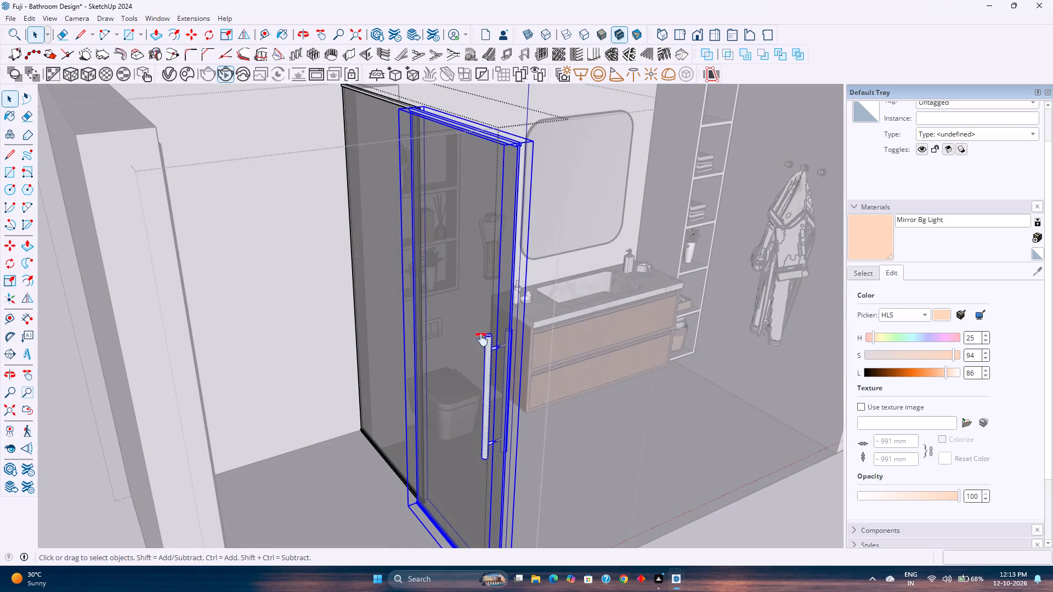
middle_click_drag(482, 339, 480, 266, "shift")
scroll(492, 437, "up", 7)
scroll(404, 402, "up", 6)
middle_click_drag(388, 452, 664, 434)
key("m")
scroll(452, 499, "up", 2)
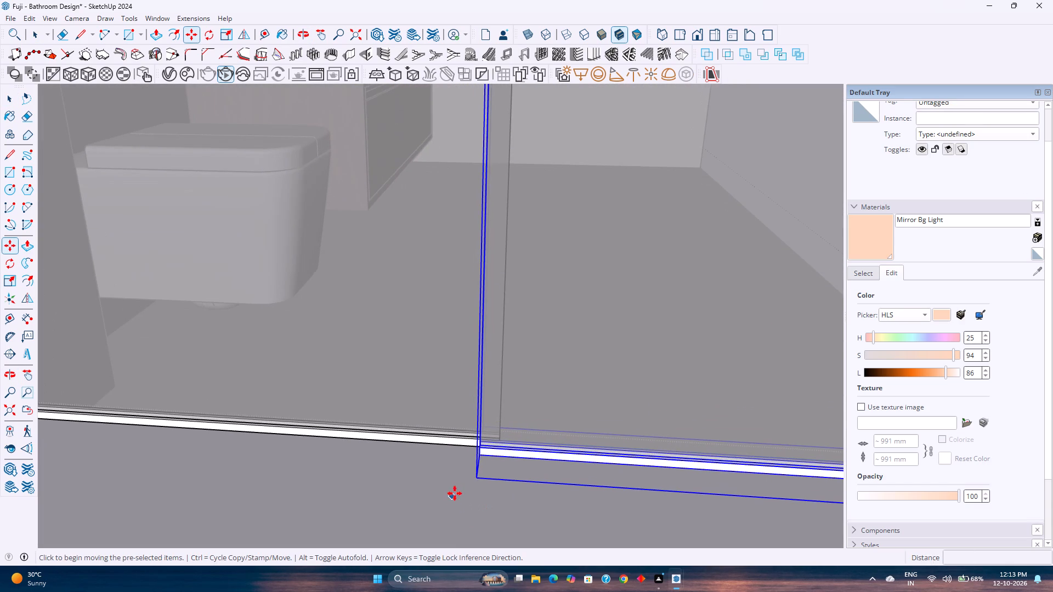
left_click(478, 480)
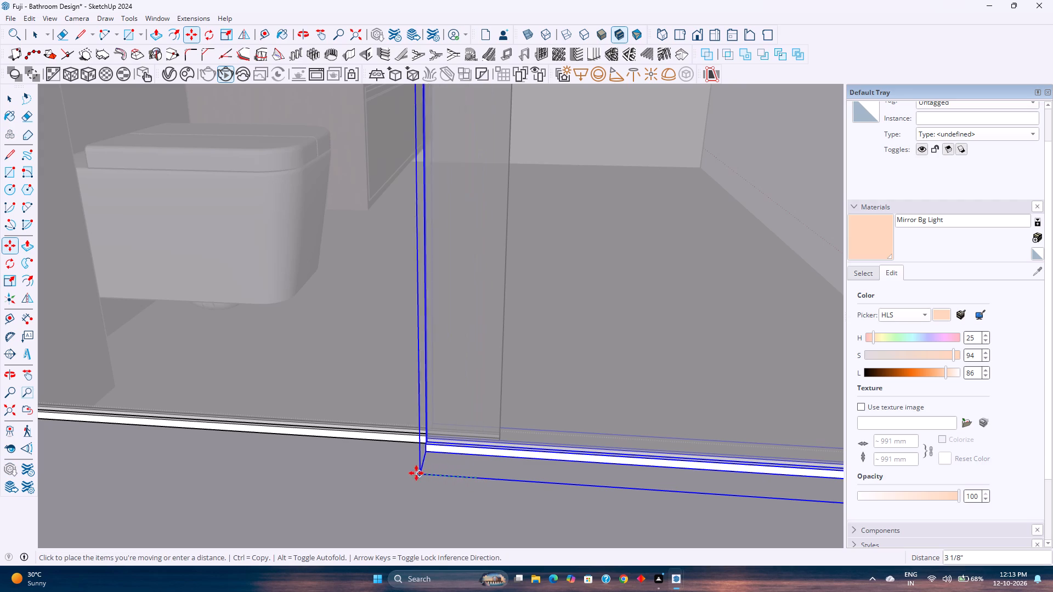
scroll(413, 473, "down", 5)
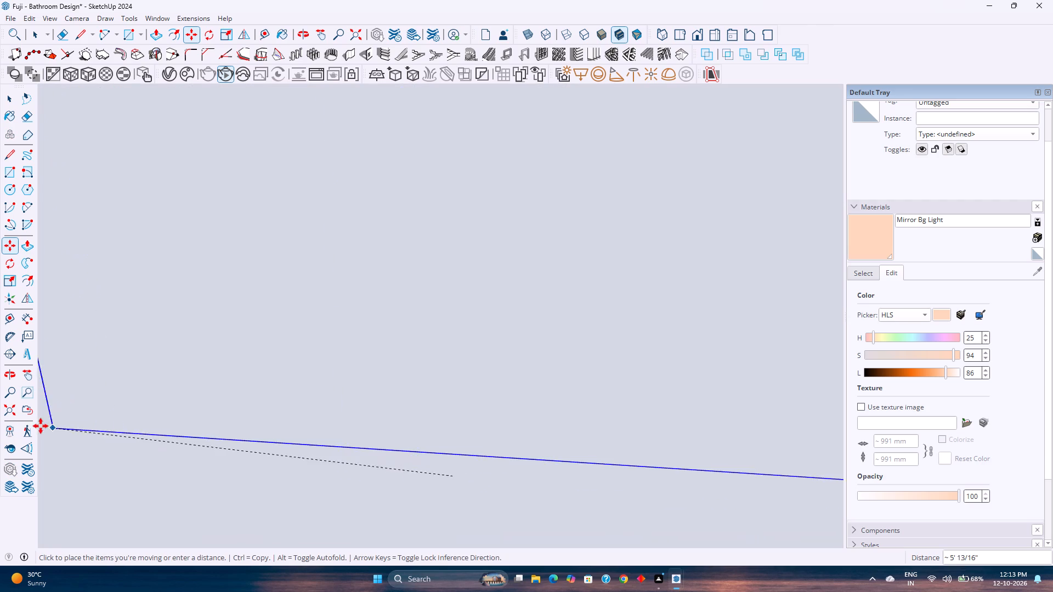
left_click(14, 417)
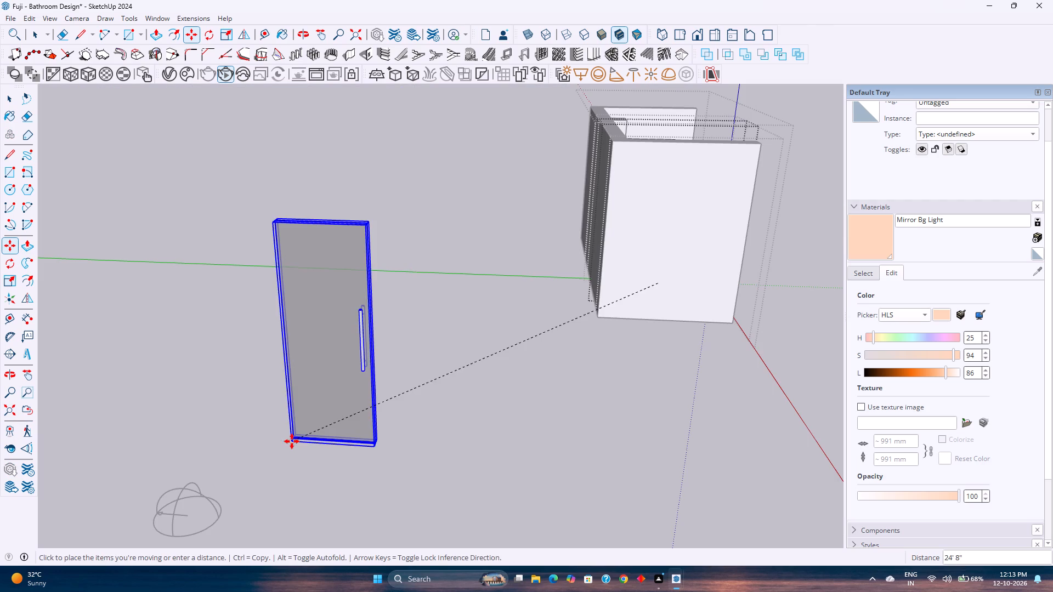
middle_click_drag(643, 300, 271, 392)
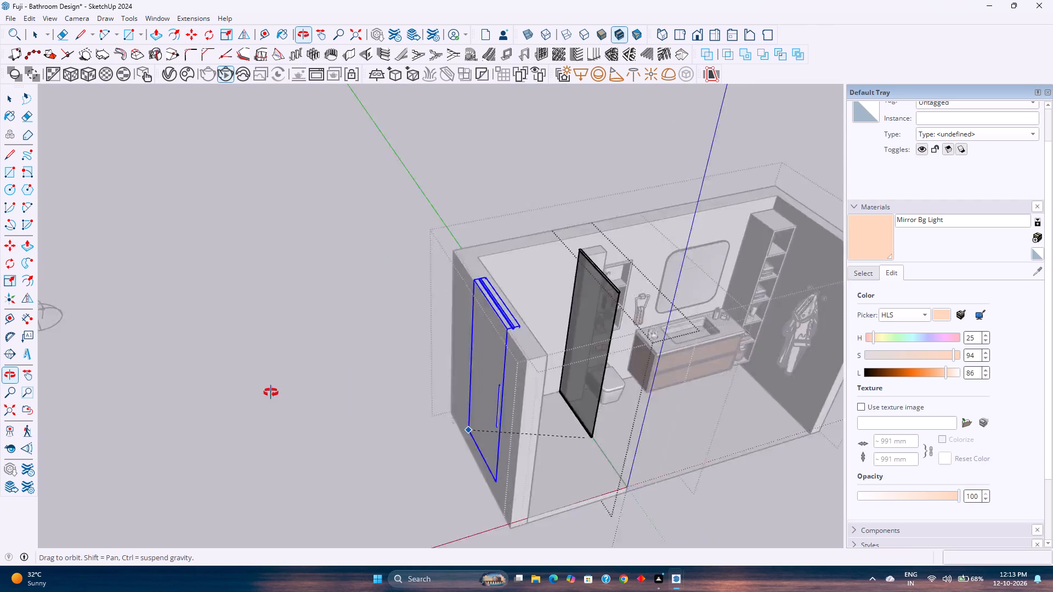
middle_click_drag(271, 392, 270, 376)
scroll(561, 438, "up", 6)
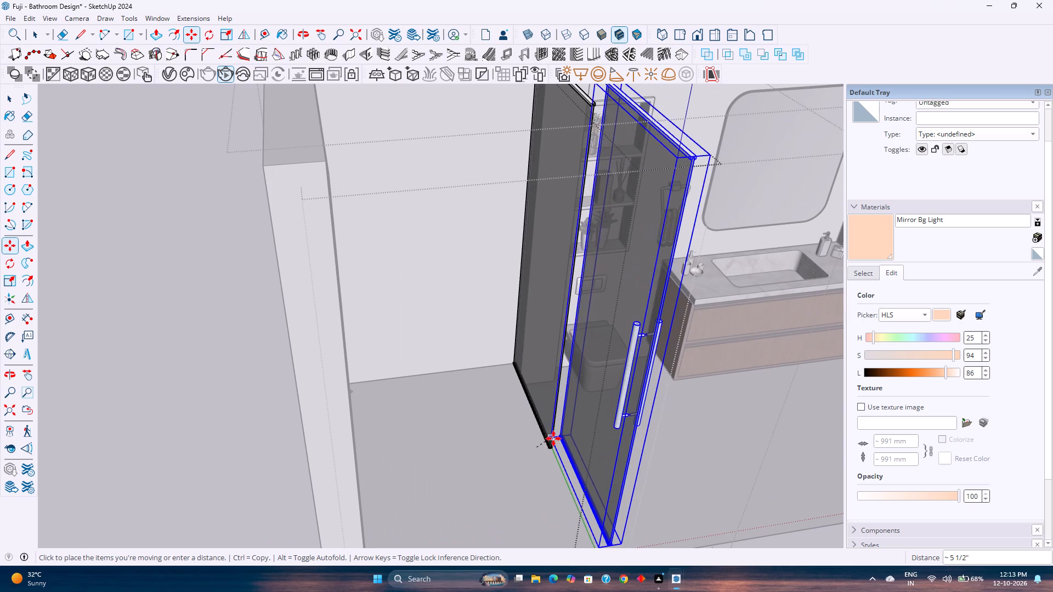
key("Left")
scroll(516, 426, "up", 3)
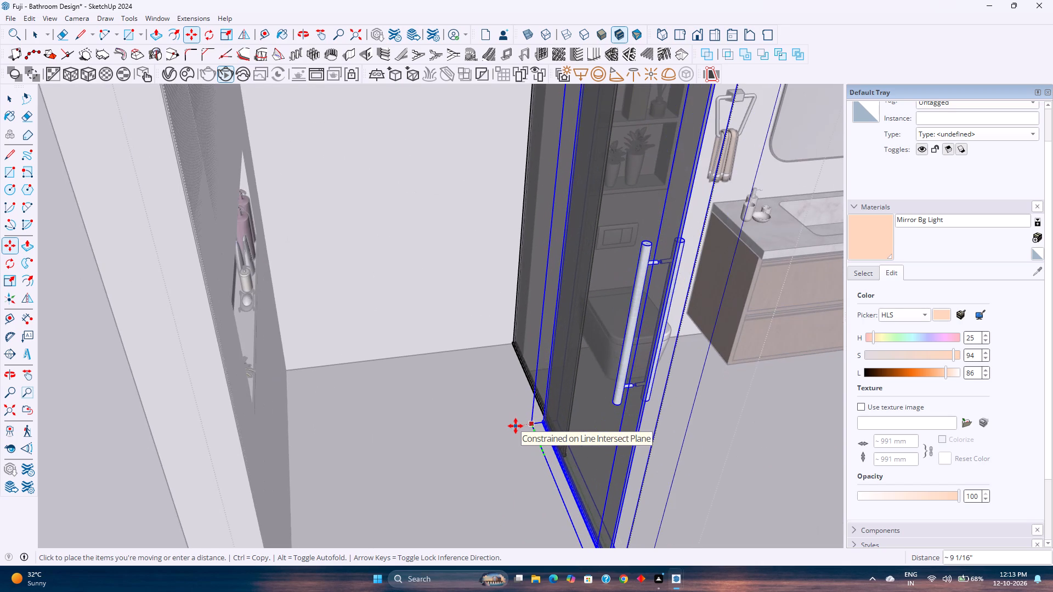
left_click(516, 426)
key("space")
key("Escape")
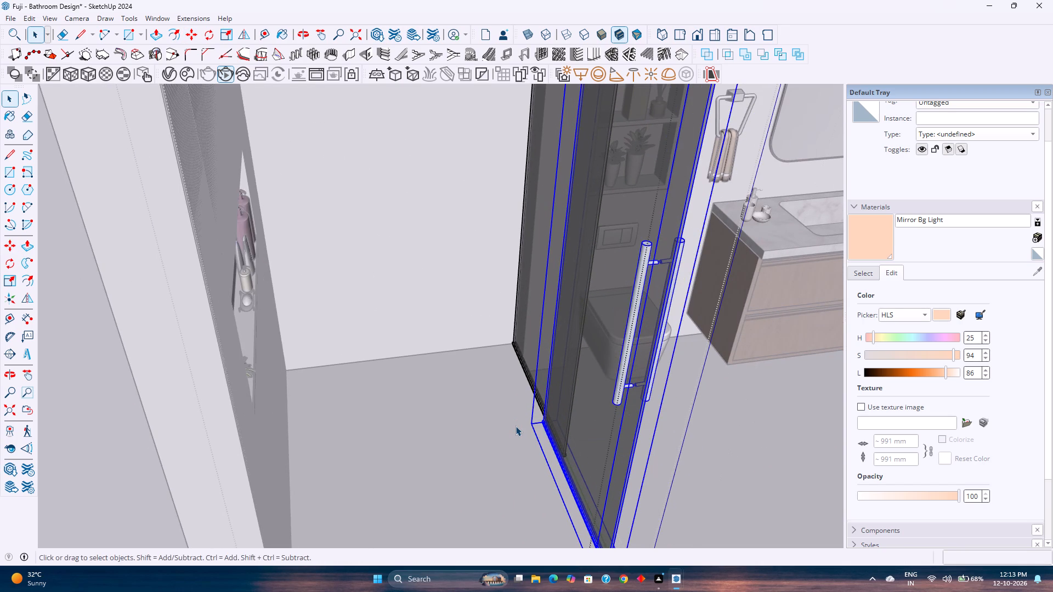
Exit all the nested groups back to the top level of the bathroom model.
scroll(516, 426, "down", 9)
middle_click_drag(530, 432, 438, 411)
key("space")
scroll(443, 435, "down", 3)
middle_click_drag(443, 435, 433, 393)
left_click(275, 505)
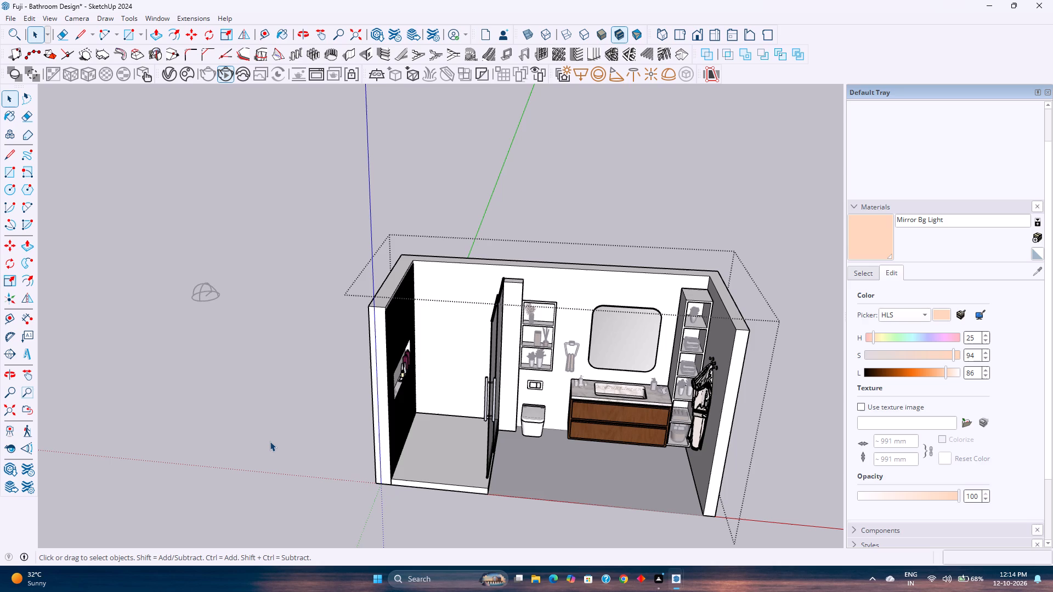
key("Escape")
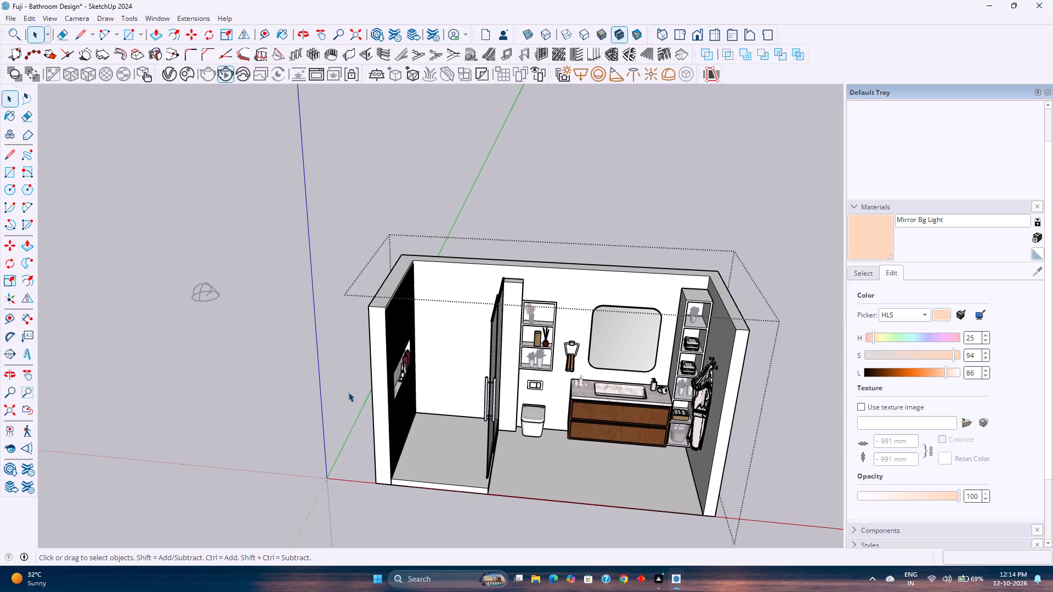
key("Escape")
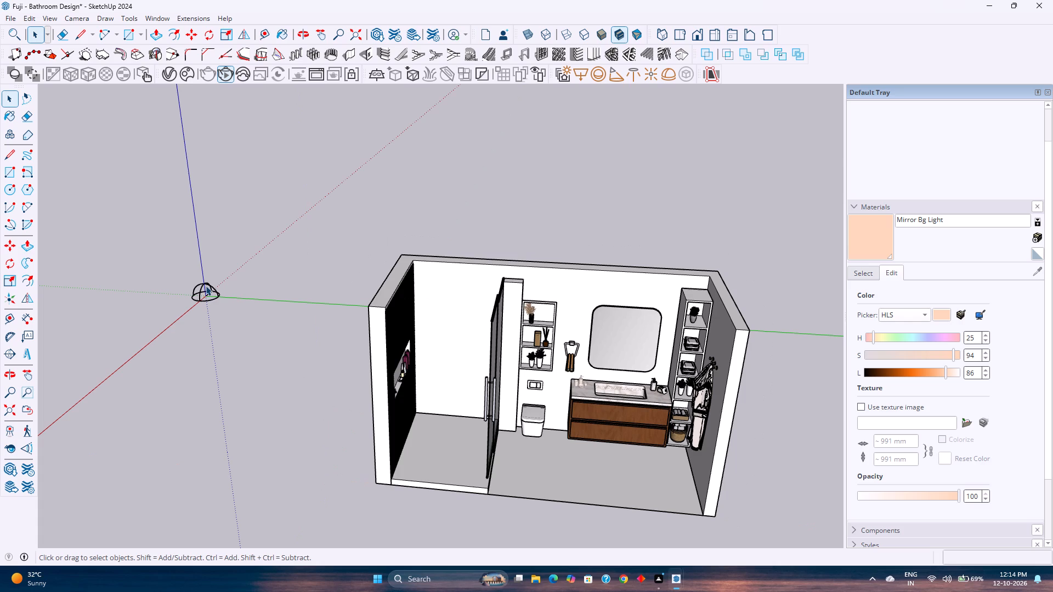
Delete the dome light object standing at the model origin outside the room.
left_click(206, 288)
left_click_drag(174, 271, 270, 338)
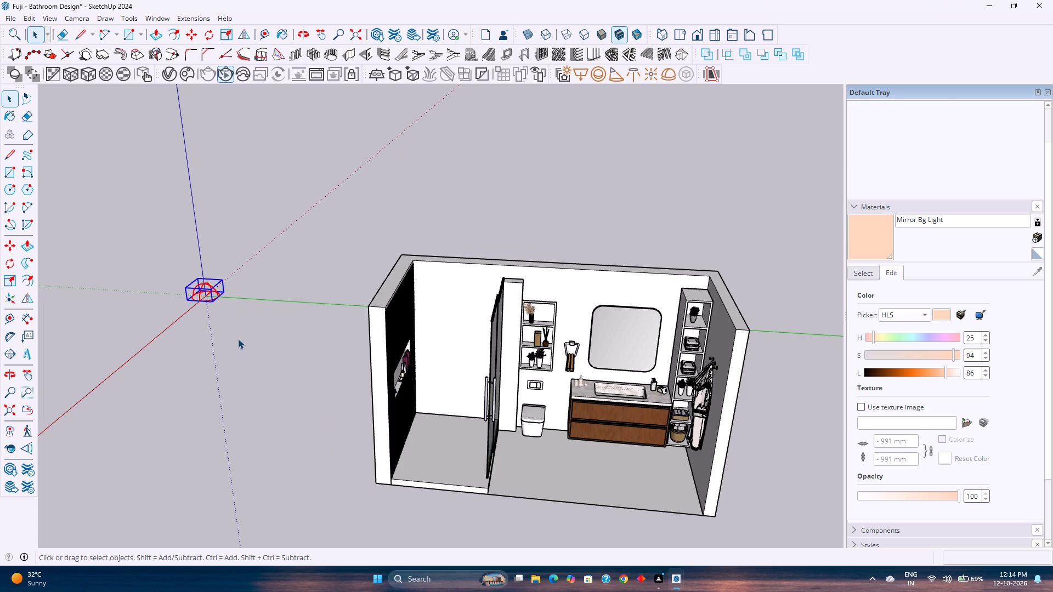
key("Delete")
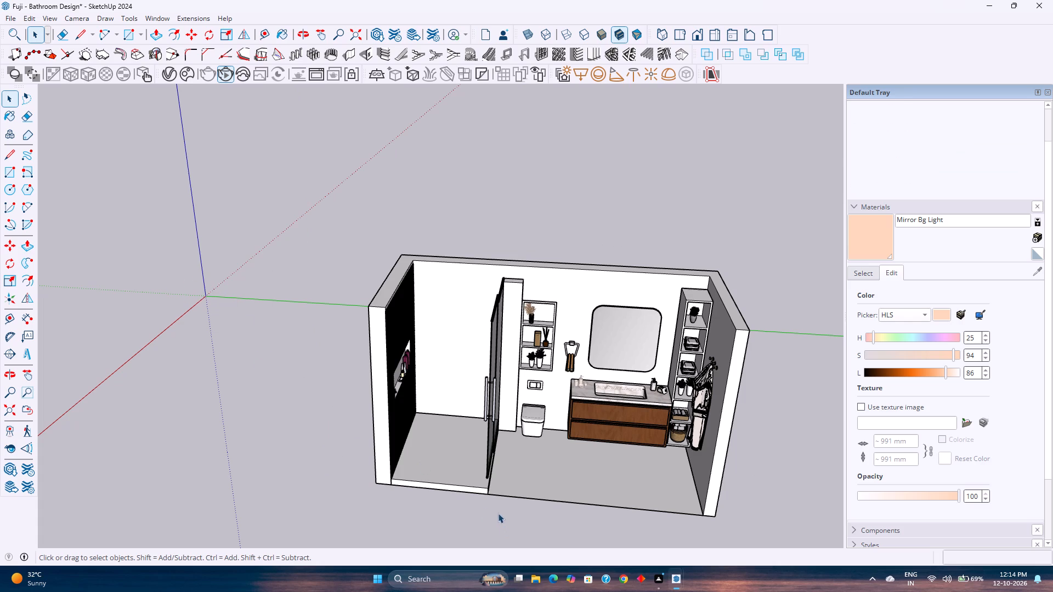
Examine the whole bathroom and the repositioned shower door from the front and from raised angles.
middle_click_drag(518, 474, 519, 394)
scroll(519, 394, "down", 4)
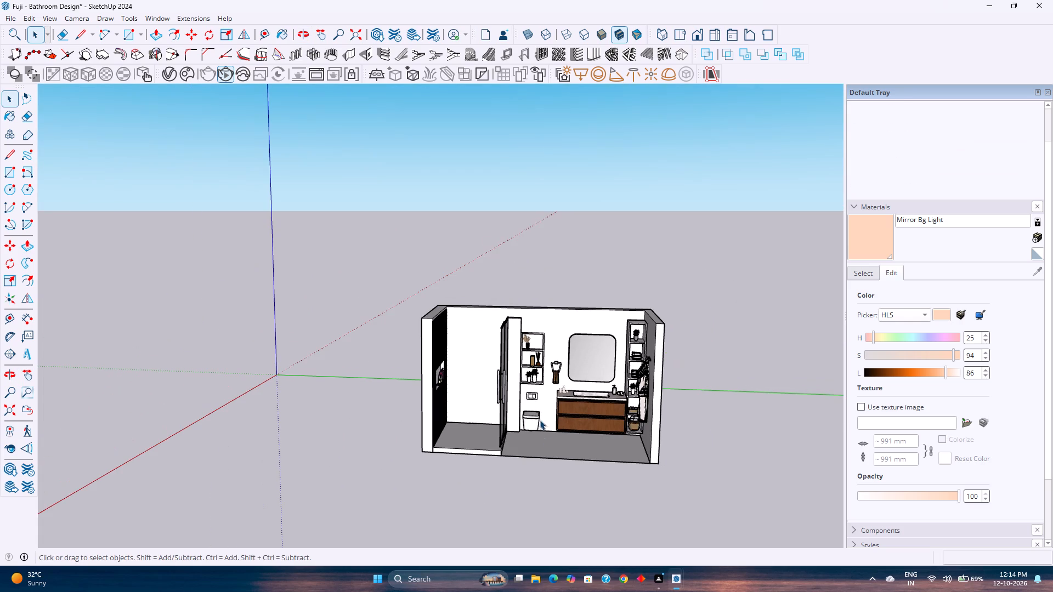
middle_click_drag(551, 449, 548, 405)
scroll(542, 425, "up", 6)
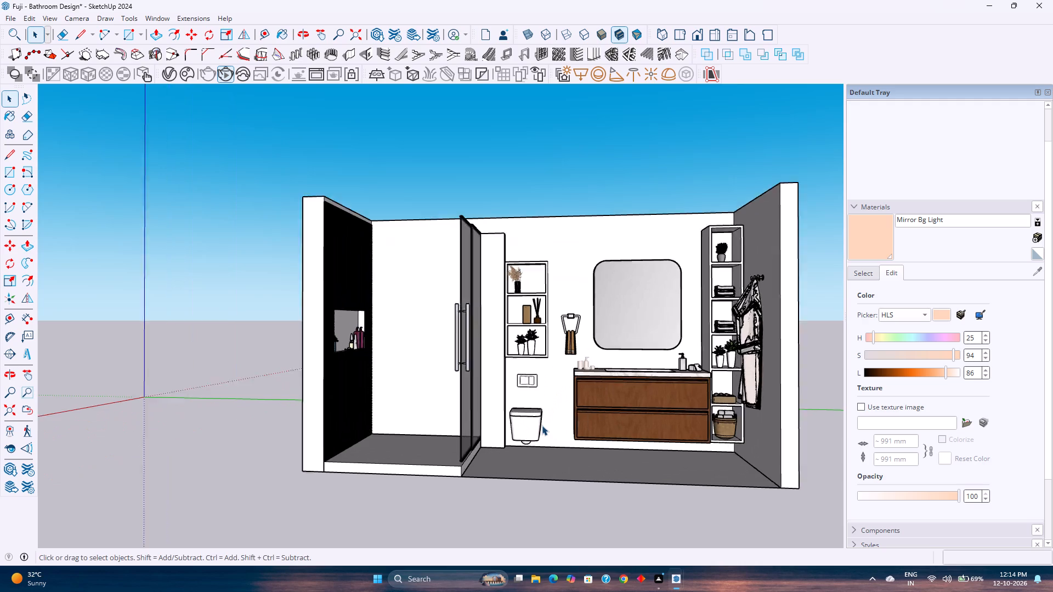
scroll(542, 425, "up", 1)
middle_click_drag(542, 425, 294, 414)
middle_click_drag(414, 391, 443, 424)
scroll(443, 424, "down", 2)
middle_click_drag(443, 425, 478, 539)
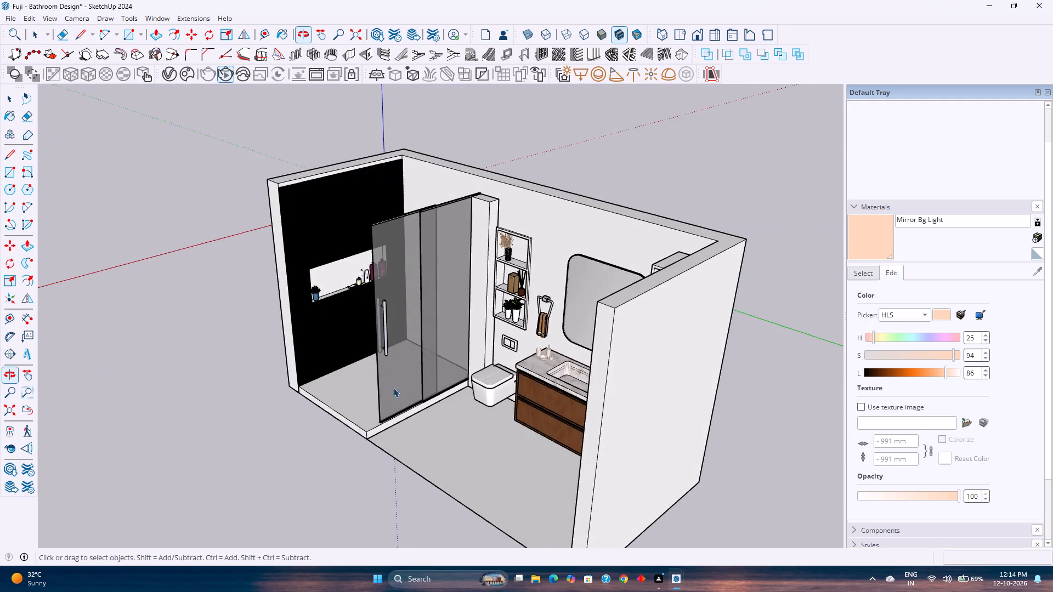
scroll(376, 354, "up", 3)
middle_click_drag(378, 355, 522, 381)
scroll(526, 378, "down", 4)
middle_click_drag(526, 378, 486, 401)
scroll(305, 339, "up", 2)
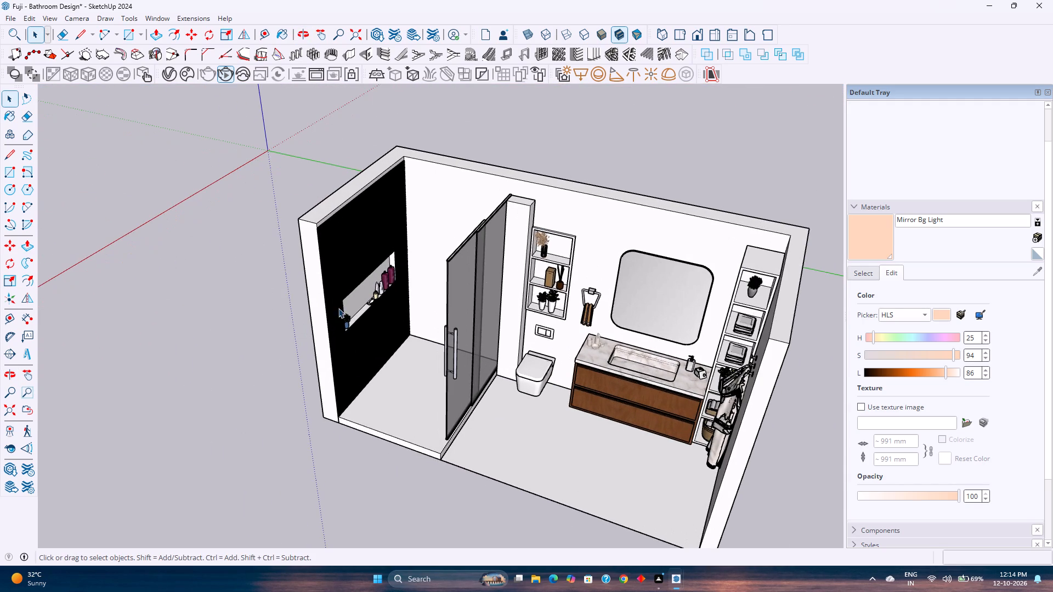
Open the room group and extend the open end of the black-tiled shower wall by 6" with Push/Pull.
double_click(317, 316)
scroll(317, 316, "up", 4)
left_click(317, 316)
double_click(317, 316)
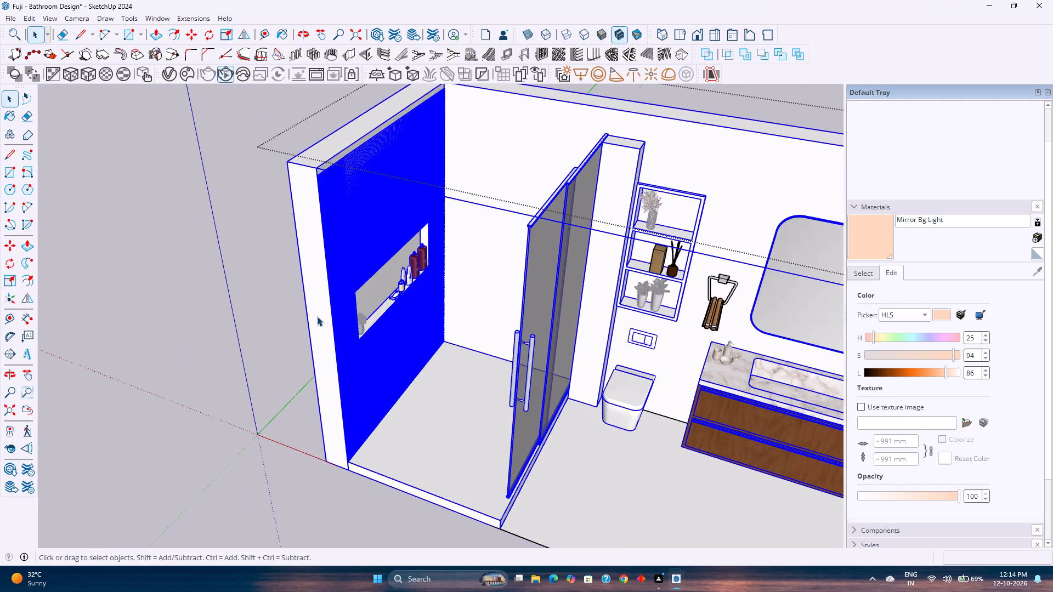
middle_click_drag(324, 315, 403, 326)
key("p")
left_click(337, 357)
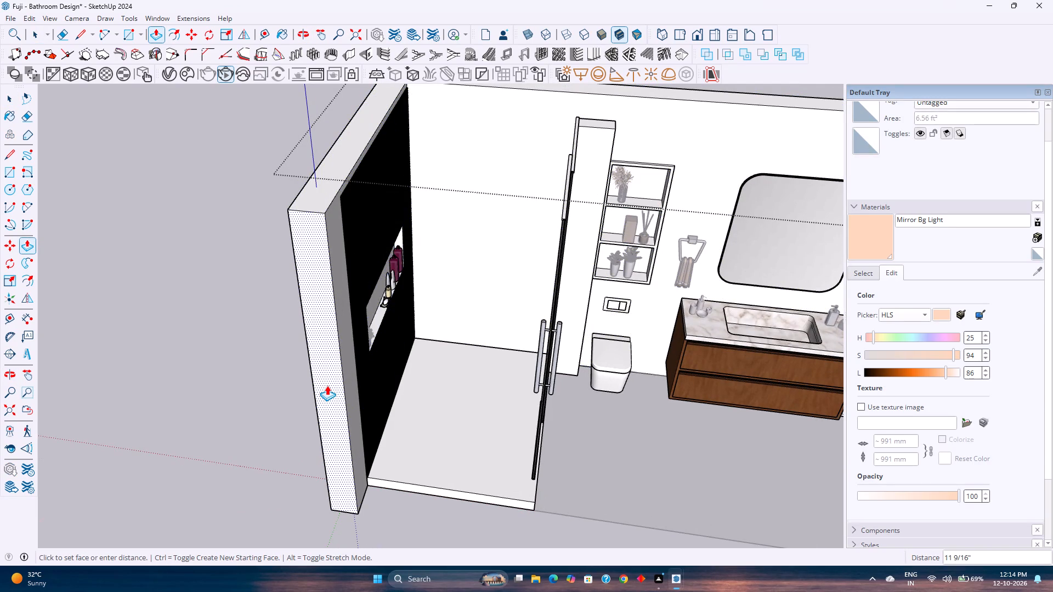
key("6")
key("Return")
key("space")
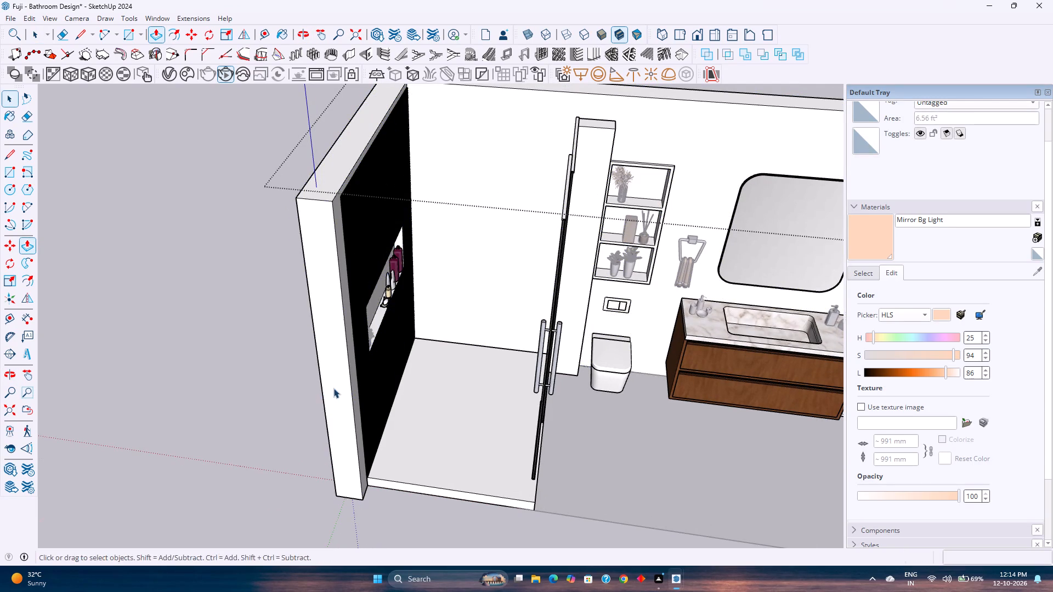
Copy the front vertical edge of the extended wall end 6" back along its inner face to mark a strip.
middle_click_drag(334, 389, 137, 377)
scroll(309, 360, "up", 4)
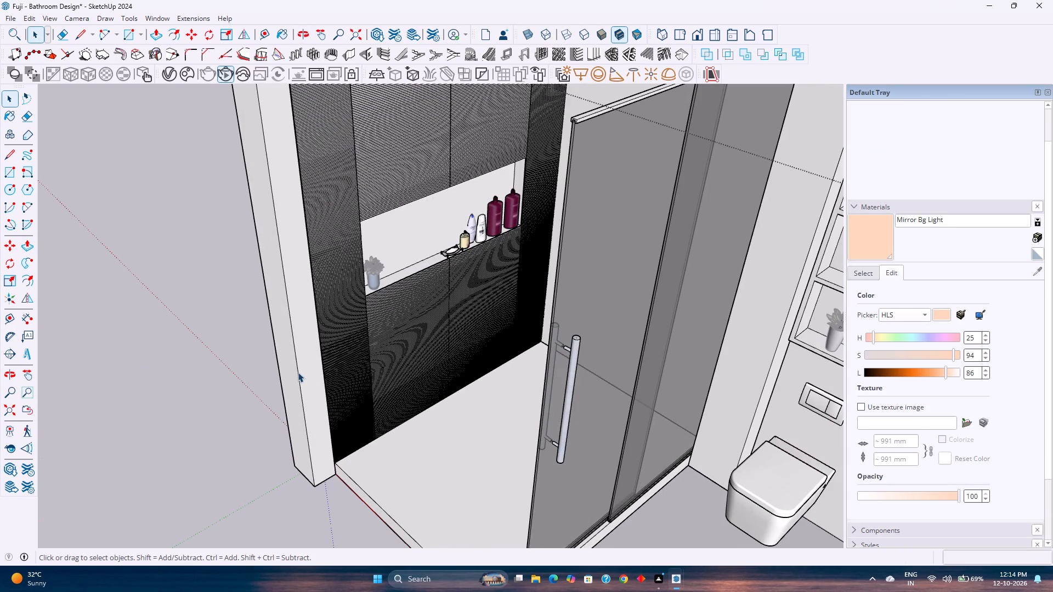
left_click(298, 372)
key("m")
left_click(298, 372)
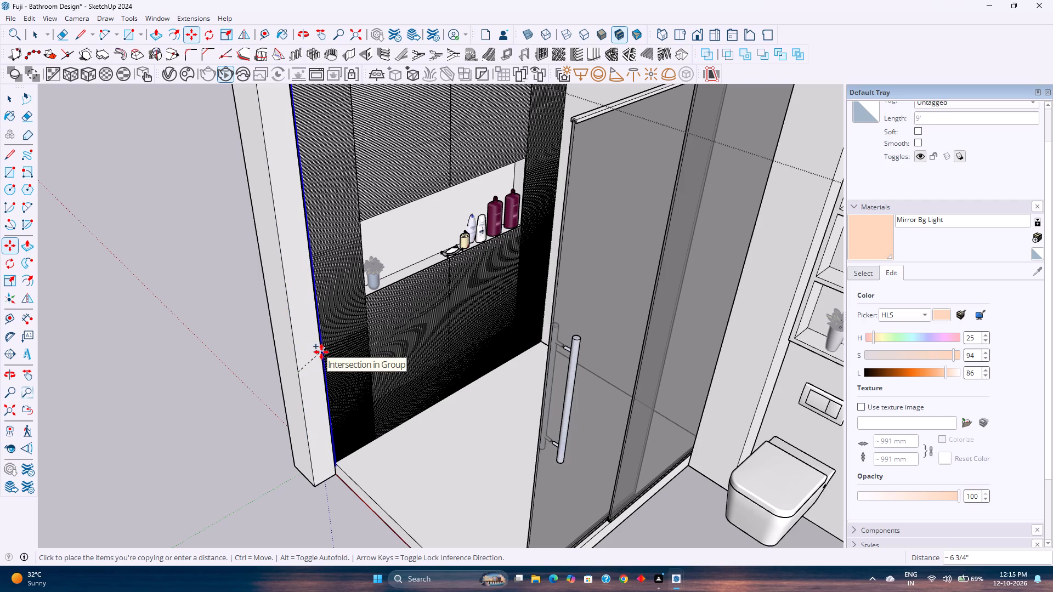
key("Left")
key("6")
key("Return")
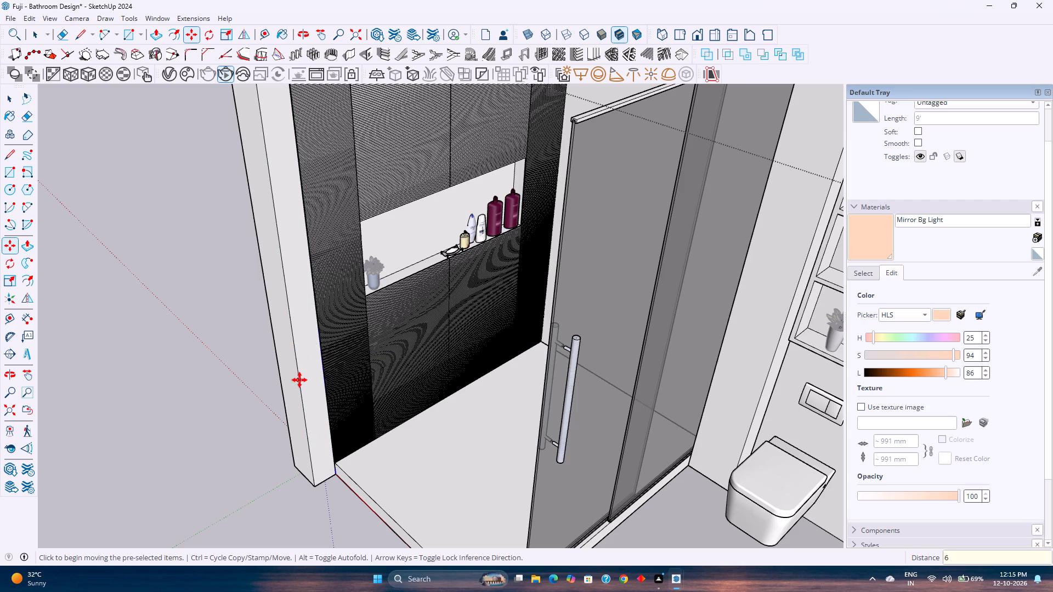
Push/Pull the 6" strip about 14' 6 1/4" across the open side to the opposite wall, forming the front wall.
key("p")
left_click(303, 369)
scroll(345, 403, "down", 9)
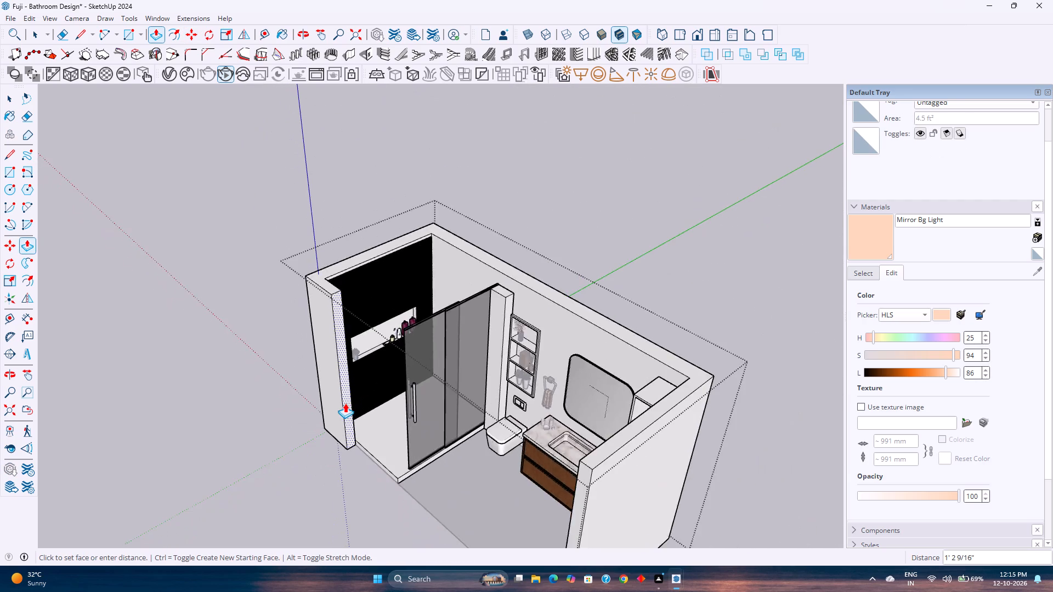
scroll(345, 403, "down", 7)
scroll(350, 407, "up", 1)
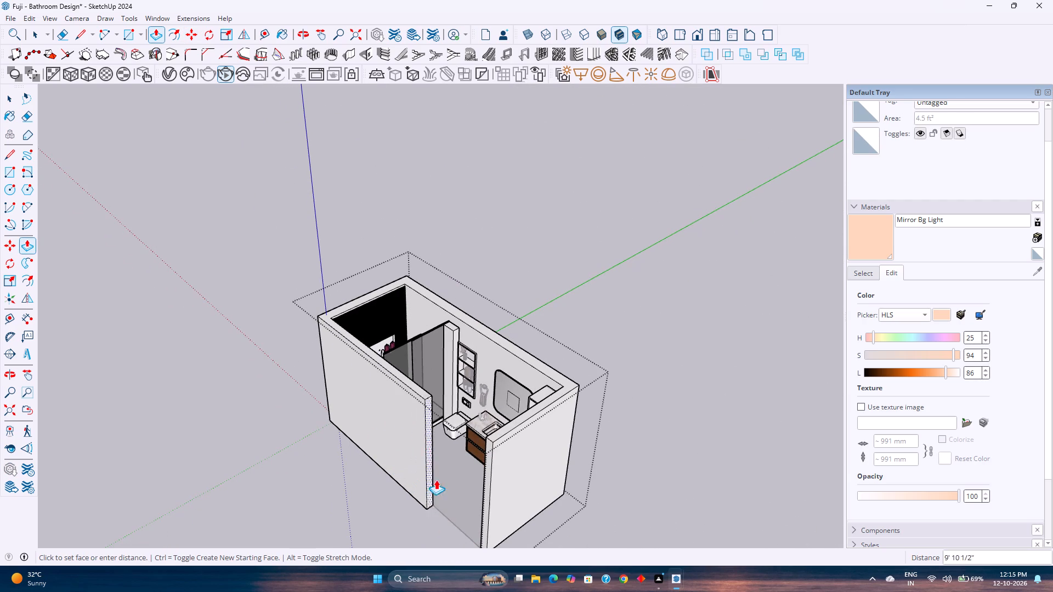
left_click(495, 442)
Delete the leftover vertical and top seam edges where the new front wall meets the far side wall.
middle_click_drag(491, 465, 380, 464)
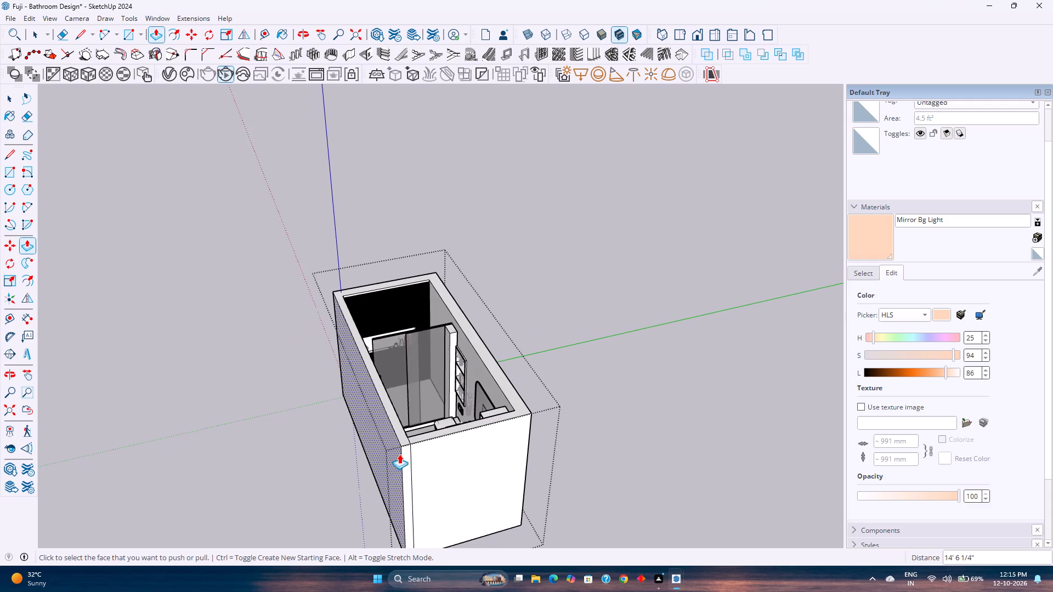
key("space")
middle_click_drag(403, 453, 339, 428)
middle_click_drag(445, 438, 276, 451)
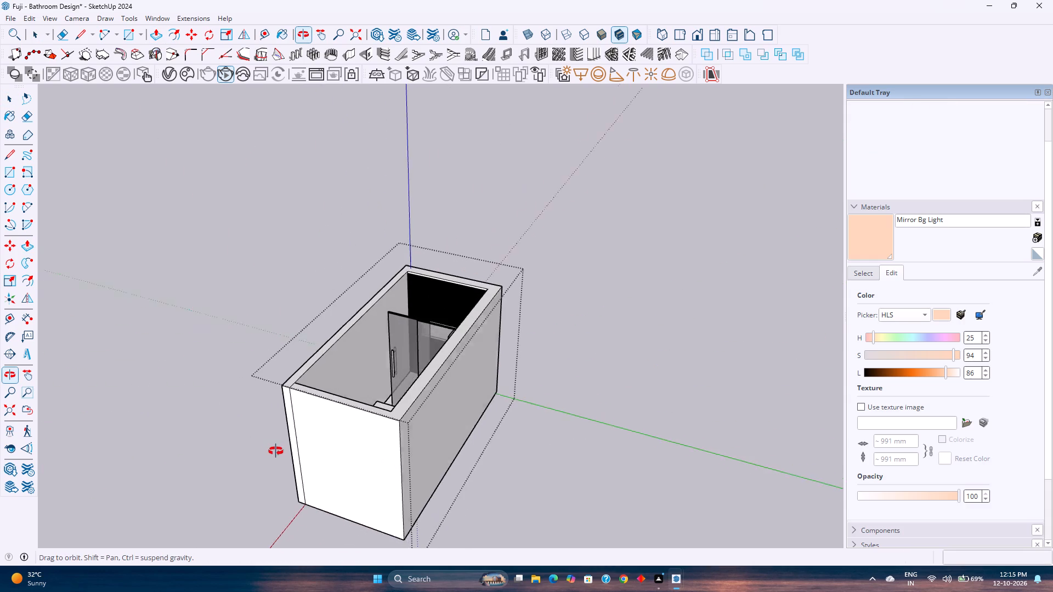
middle_click_drag(276, 451, 269, 451)
scroll(309, 435, "up", 3)
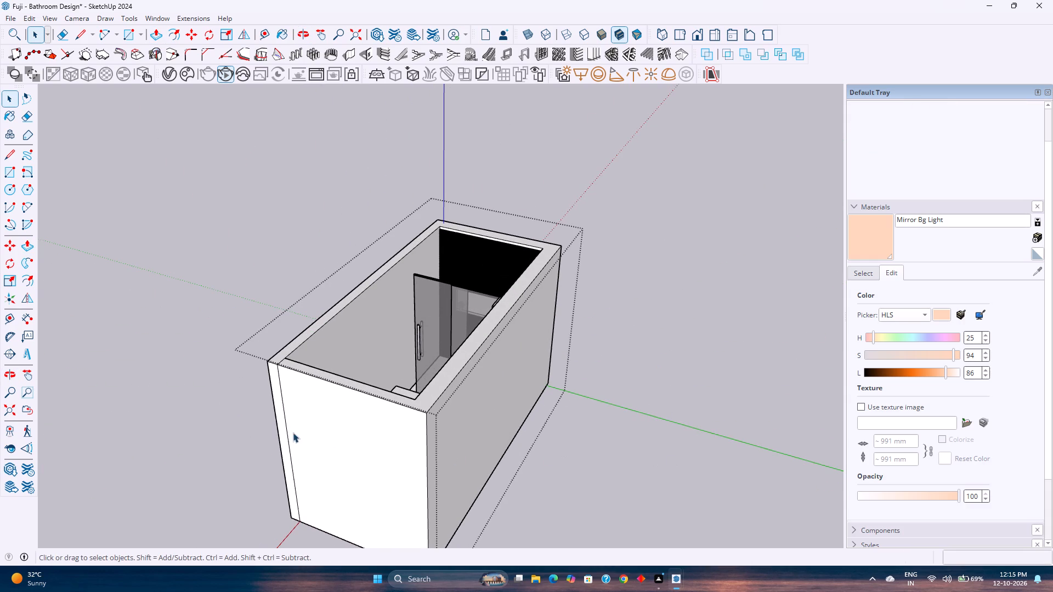
left_click(287, 435)
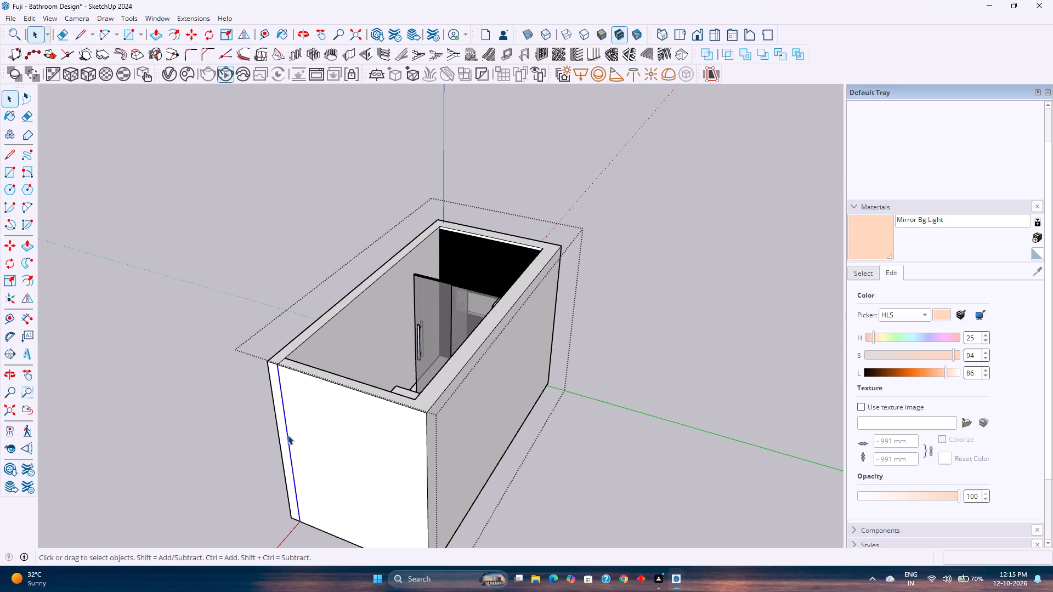
key("Delete")
middle_click_drag(289, 377, 336, 447)
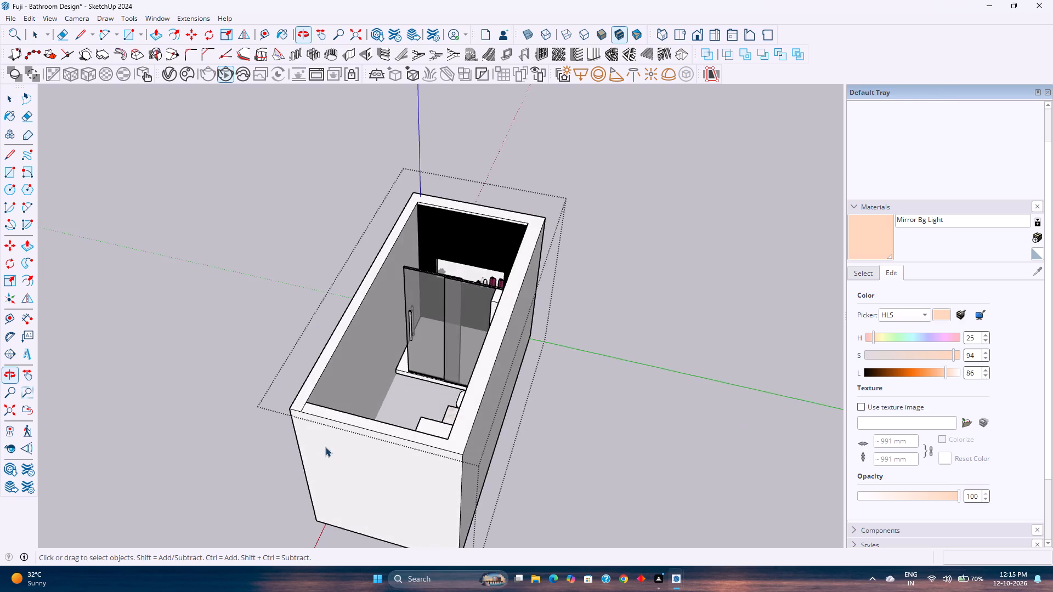
scroll(301, 413, "up", 5)
left_click(305, 405)
key("Delete")
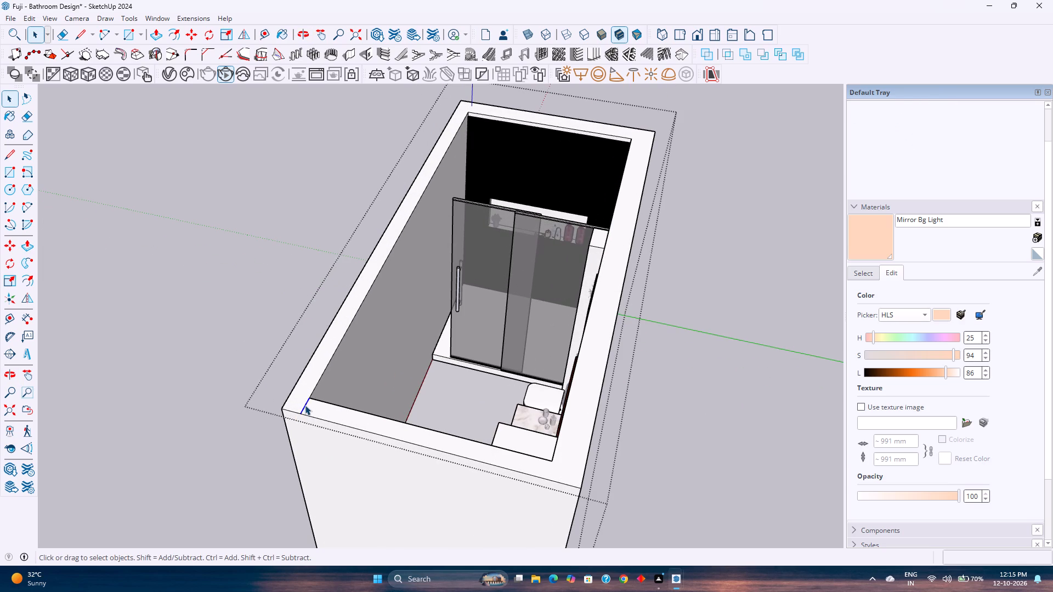
Examine the enclosed room, its wall tops and the shower area from raised angles.
scroll(379, 426, "down", 3)
middle_click_drag(406, 436, 413, 401)
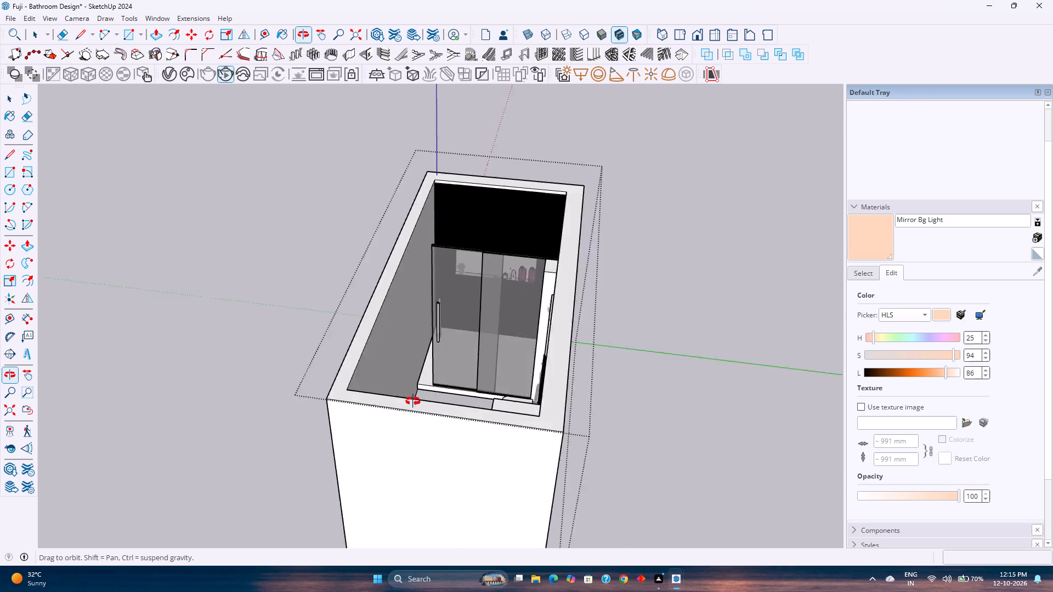
middle_click_drag(413, 401, 391, 402)
scroll(438, 375, "up", 3)
middle_click_drag(472, 342, 469, 476, "shift")
middle_click_drag(471, 473, 329, 409)
middle_click_drag(422, 381, 356, 482)
middle_click_drag(457, 421, 382, 474)
middle_click_drag(405, 449, 445, 517, "shift")
middle_click_drag(459, 508, 519, 452)
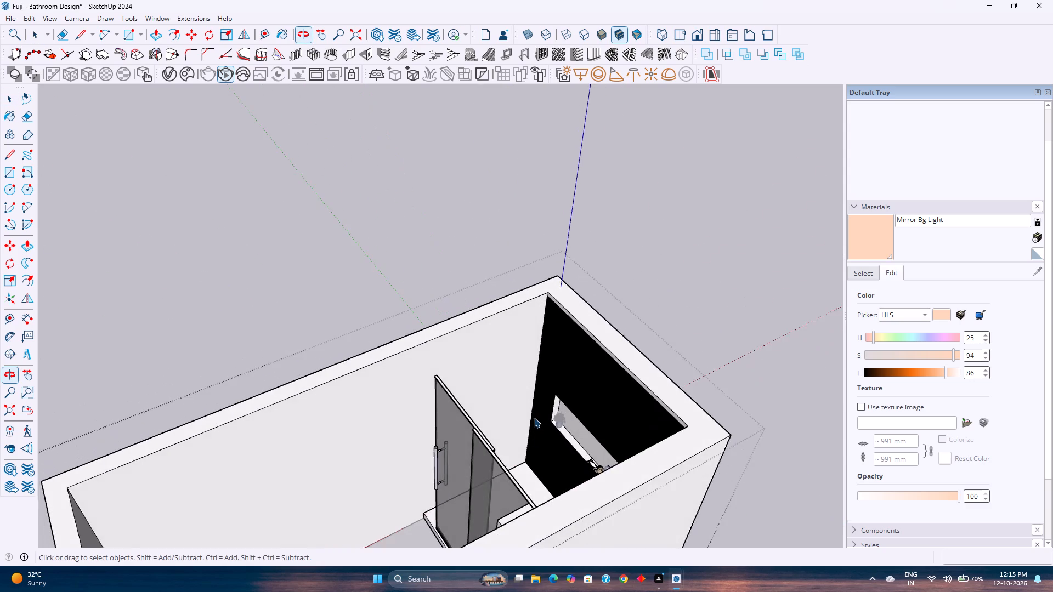
scroll(534, 416, "up", 4)
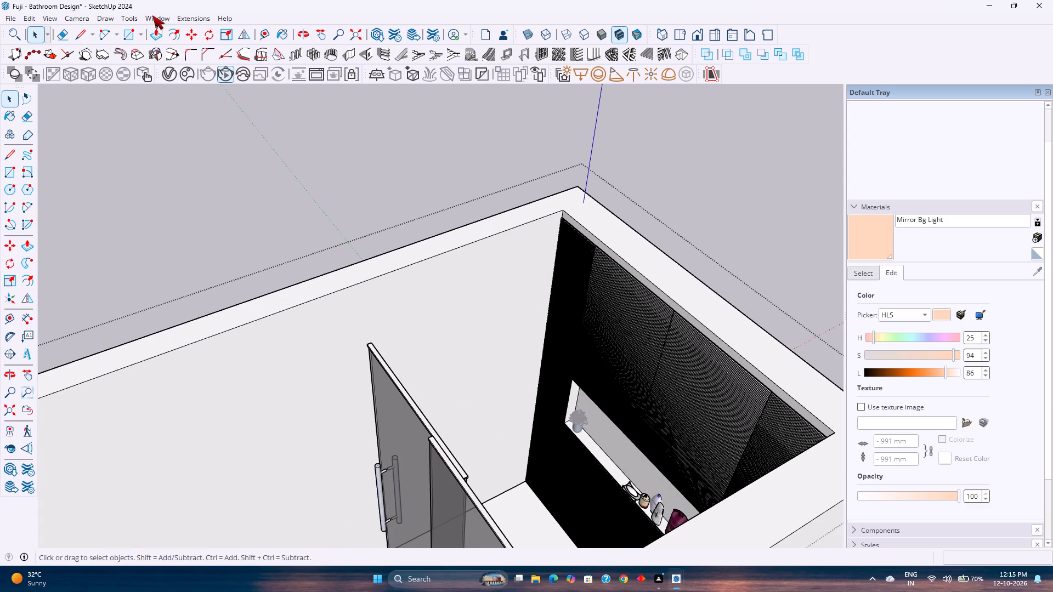
Find the Basket and Towel model among the bathroom baskets in 3D Warehouse and load it directly into the model.
left_click(158, 19)
left_click(167, 99)
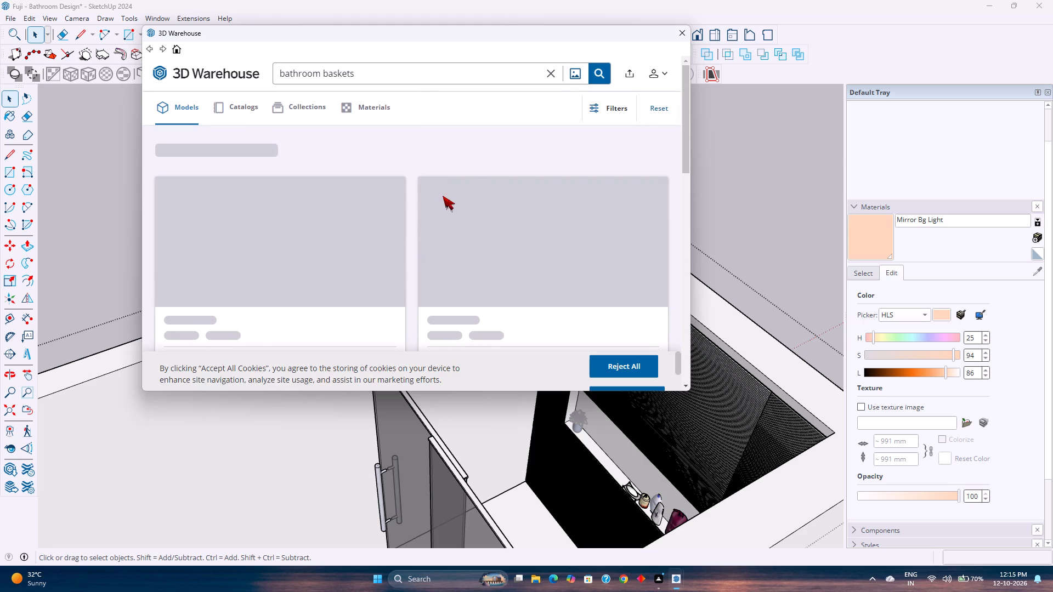
left_click(550, 73)
scroll(497, 113, "down", 5)
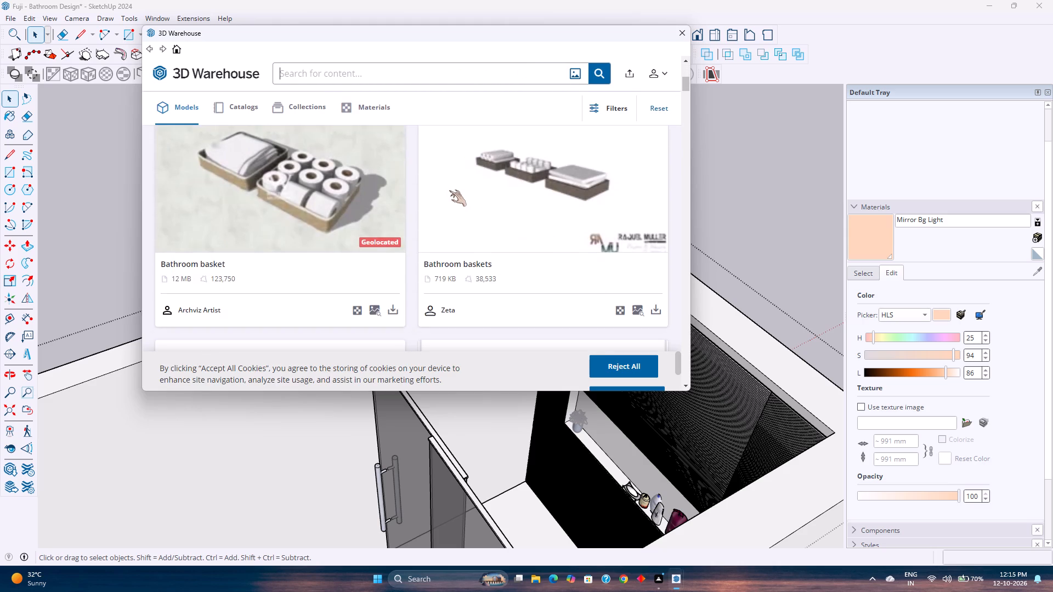
scroll(449, 190, "down", 3)
scroll(449, 190, "up", 3)
scroll(449, 190, "down", 6)
scroll(449, 190, "up", 6)
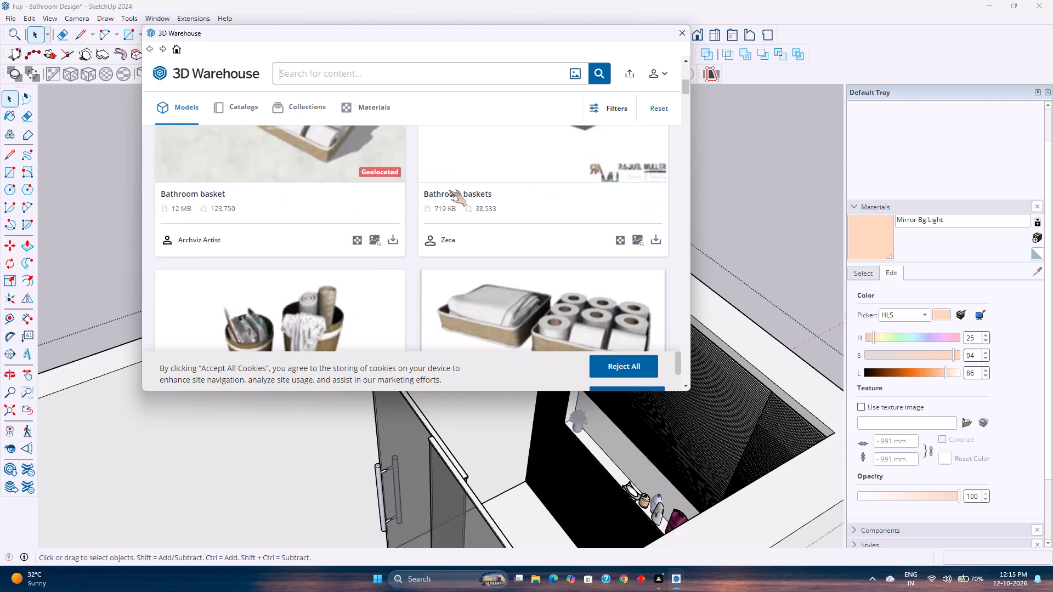
scroll(449, 191, "up", 4)
scroll(449, 191, "down", 19)
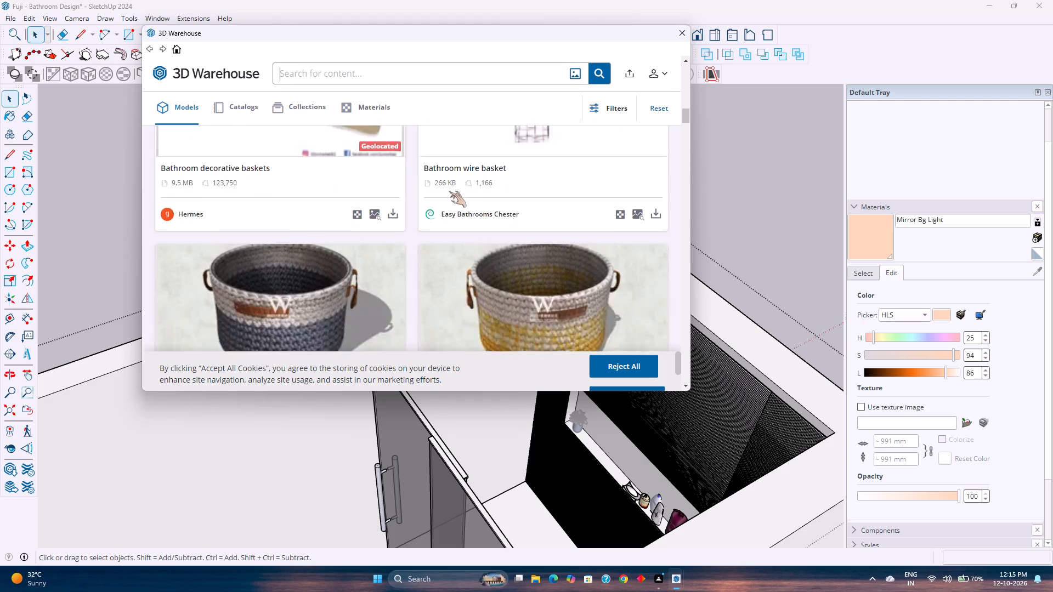
scroll(449, 191, "down", 8)
scroll(449, 191, "up", 2)
scroll(449, 191, "down", 3)
scroll(449, 191, "up", 7)
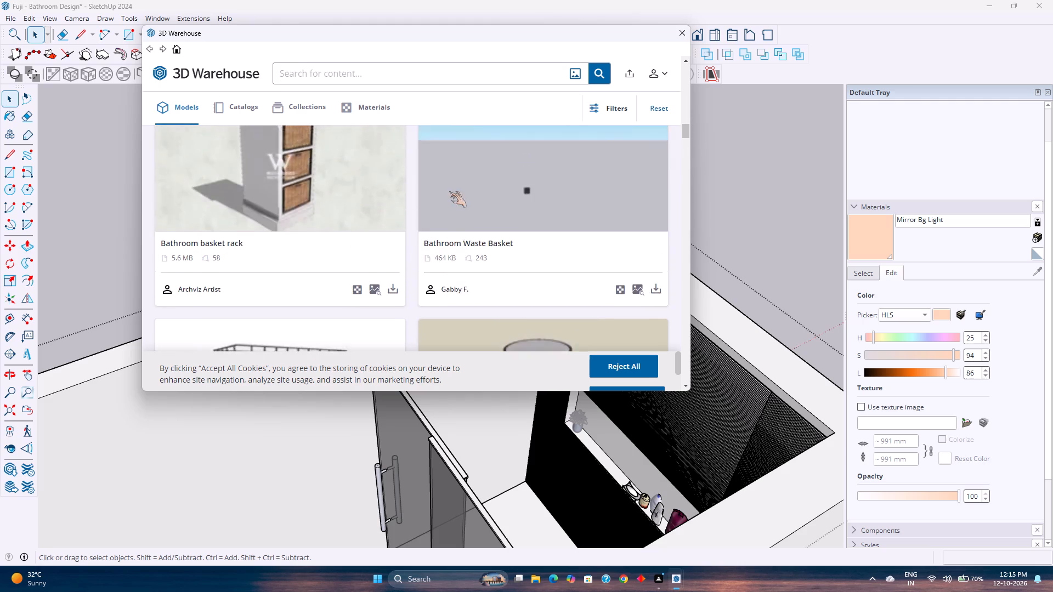
scroll(449, 191, "down", 11)
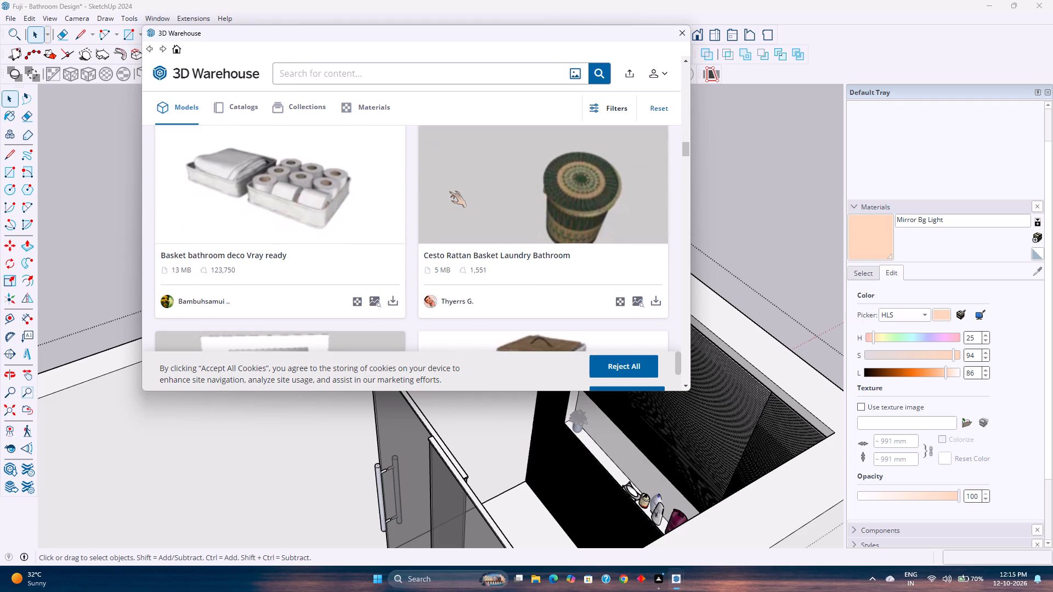
scroll(449, 191, "down", 4)
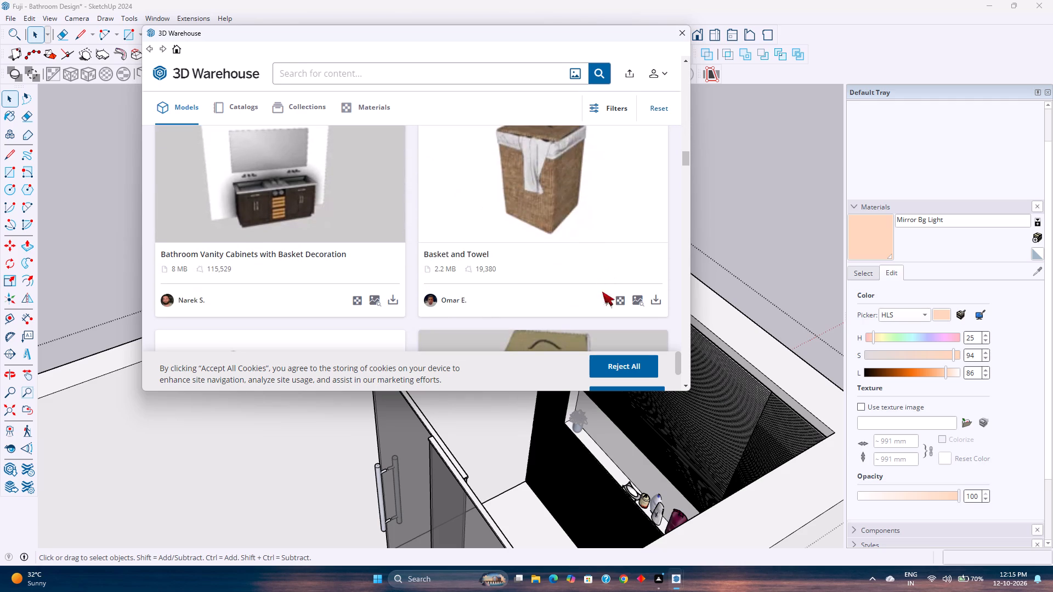
left_click(655, 297)
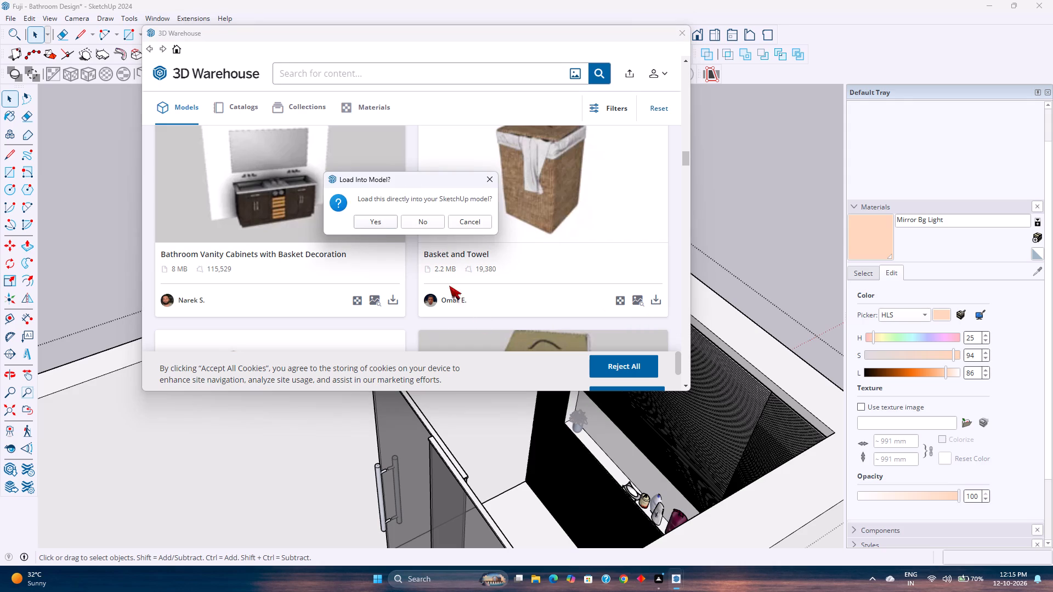
left_click(374, 224)
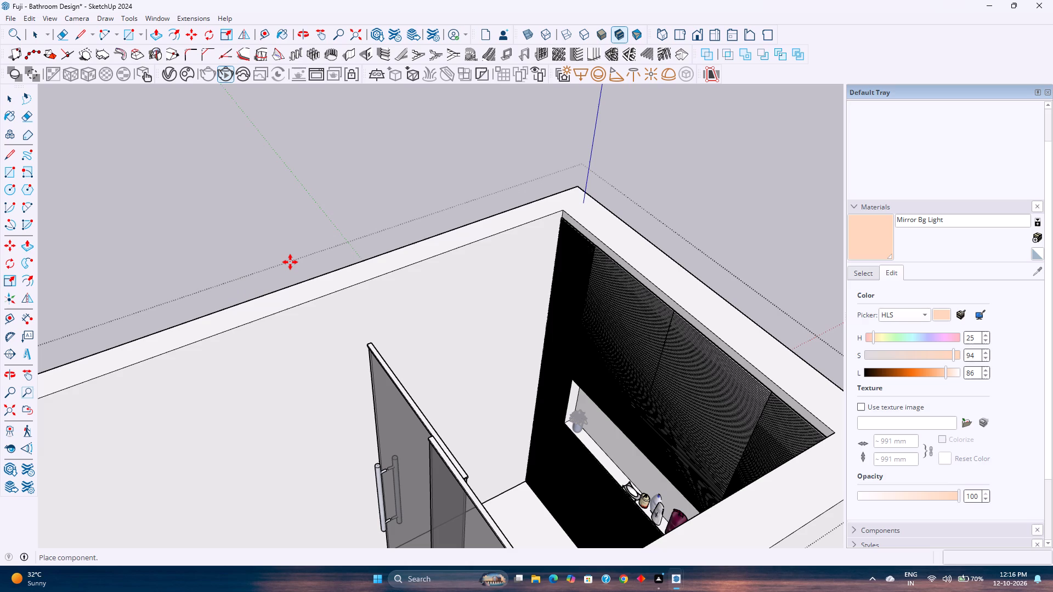
Place the laundry basket on the floor beside the vanity, against the wall below the hanging bathrobe.
scroll(290, 275, "down", 3)
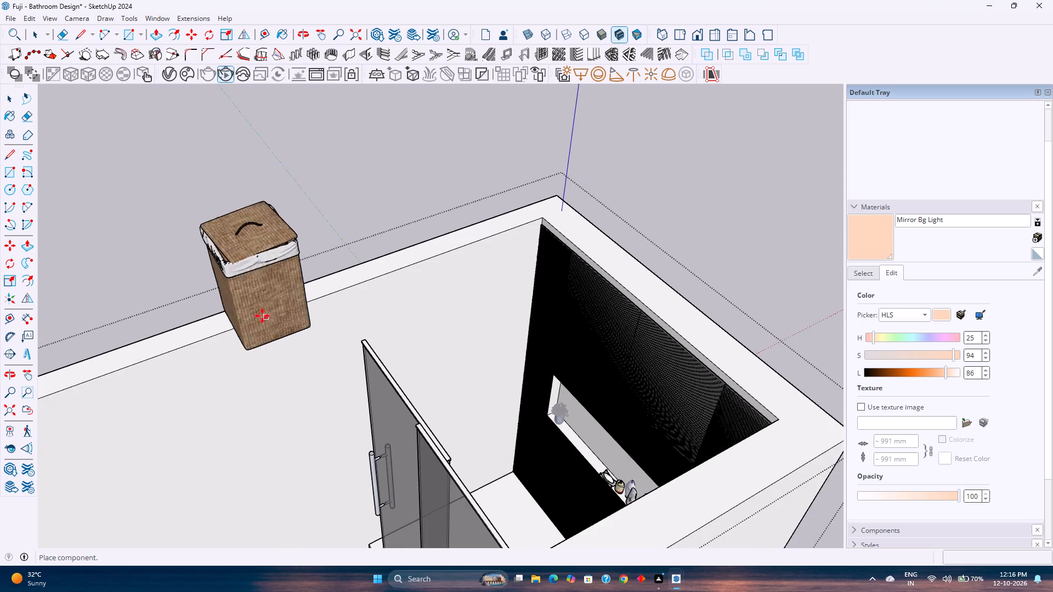
scroll(411, 285, "down", 1)
scroll(365, 298, "down", 7)
middle_click_drag(400, 301, 587, 200, "shift")
middle_click_drag(576, 224, 346, 383)
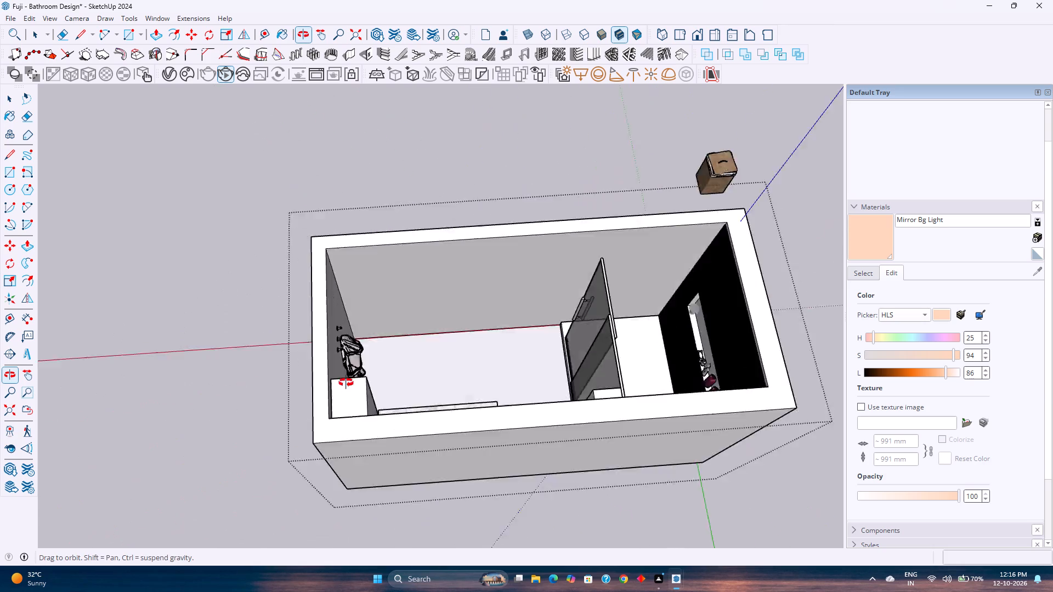
middle_click_drag(346, 383, 155, 321)
scroll(407, 339, "up", 7)
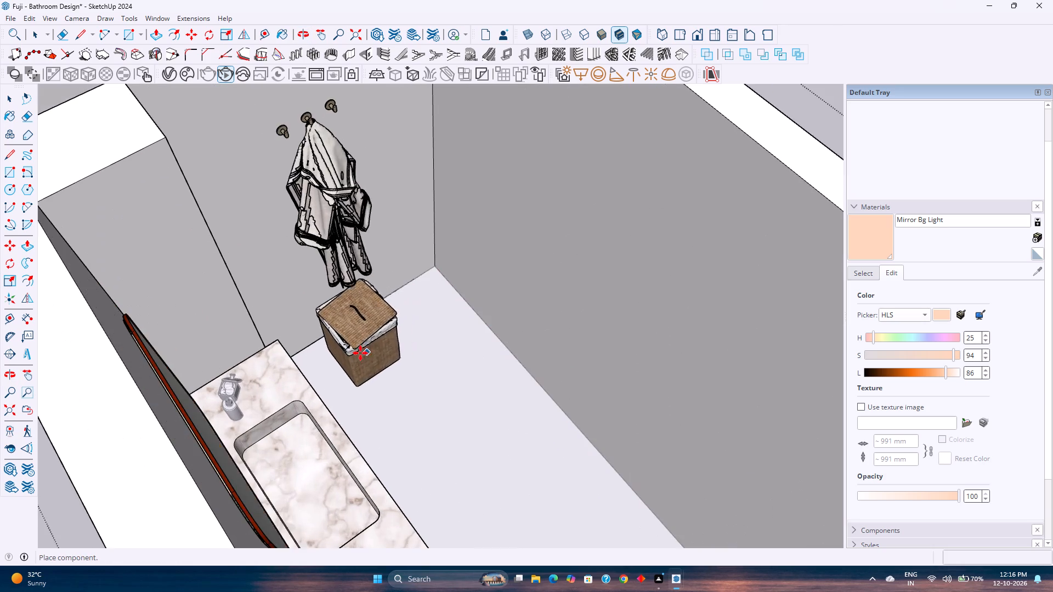
scroll(360, 353, "up", 1)
middle_click_drag(349, 356, 260, 350)
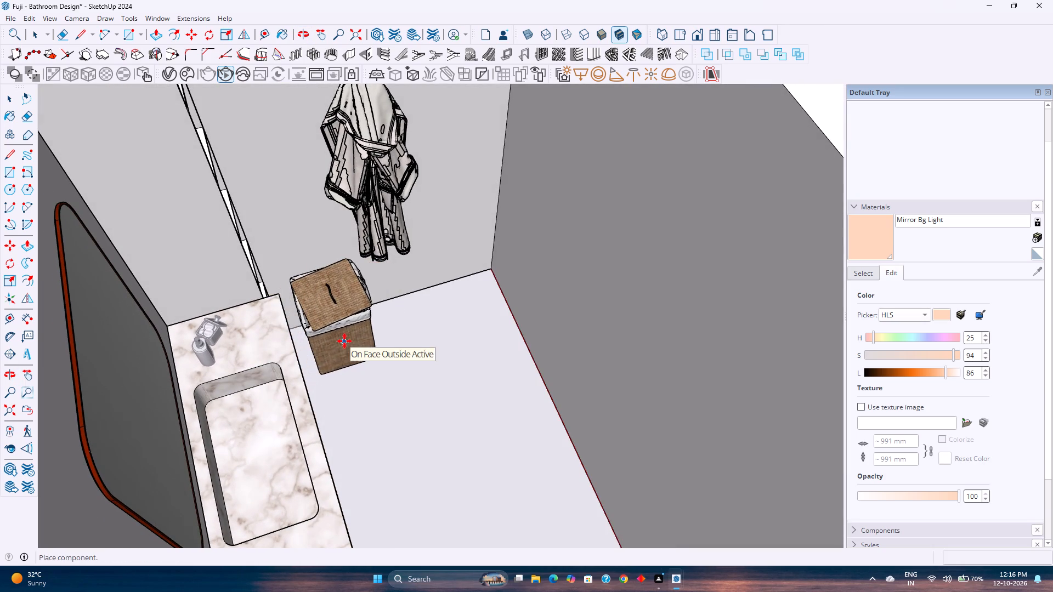
left_click(344, 340)
Move the laundry basket about 1 3/16" across the floor, away from the wall with the bathrobe.
middle_click_drag(393, 365, 310, 293)
middle_click_drag(380, 367, 369, 354)
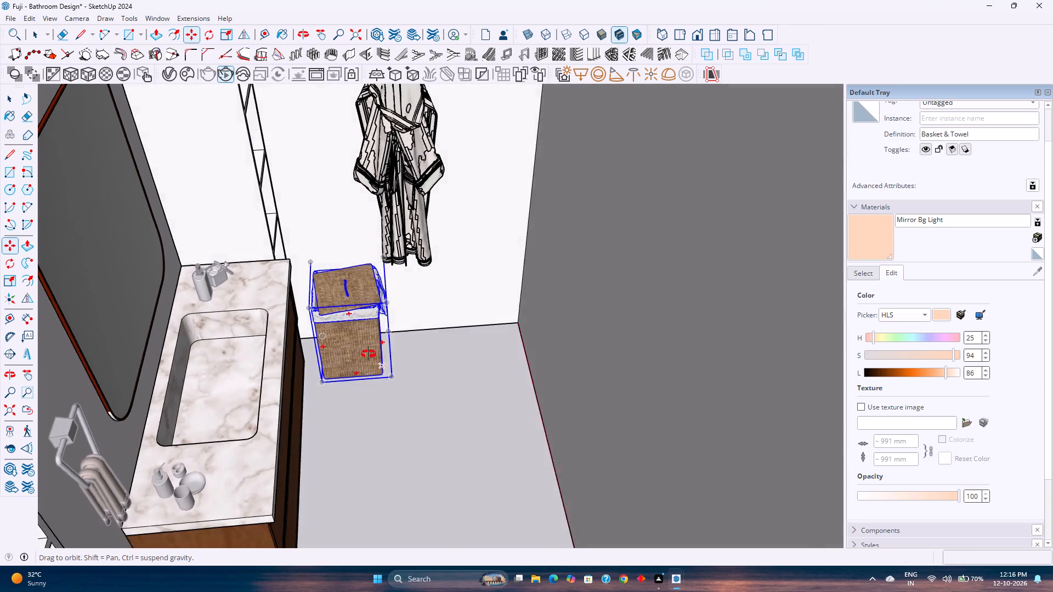
middle_click_drag(369, 354, 401, 407)
scroll(406, 375, "up", 4)
key("space")
middle_click_drag(395, 364, 415, 413)
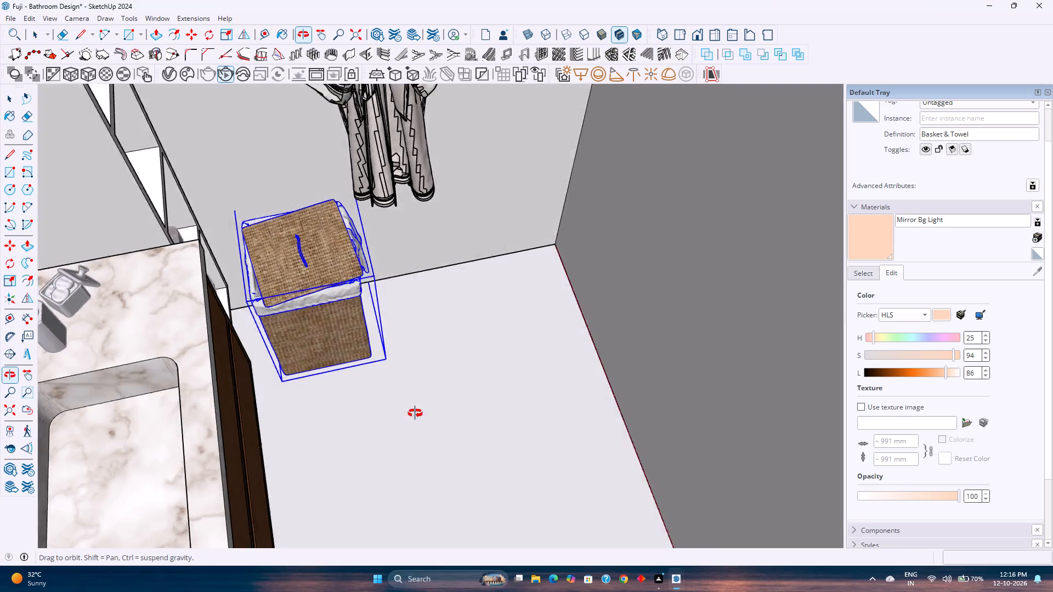
middle_click_drag(415, 413, 365, 348)
scroll(490, 274, "up", 5)
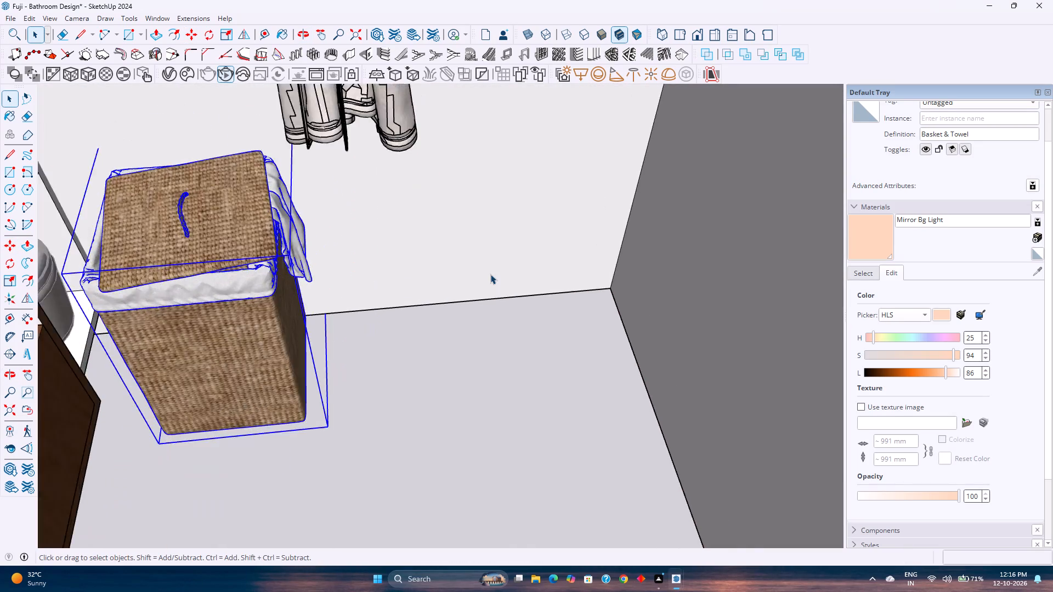
scroll(490, 274, "up", 2)
middle_click_drag(484, 282, 409, 282)
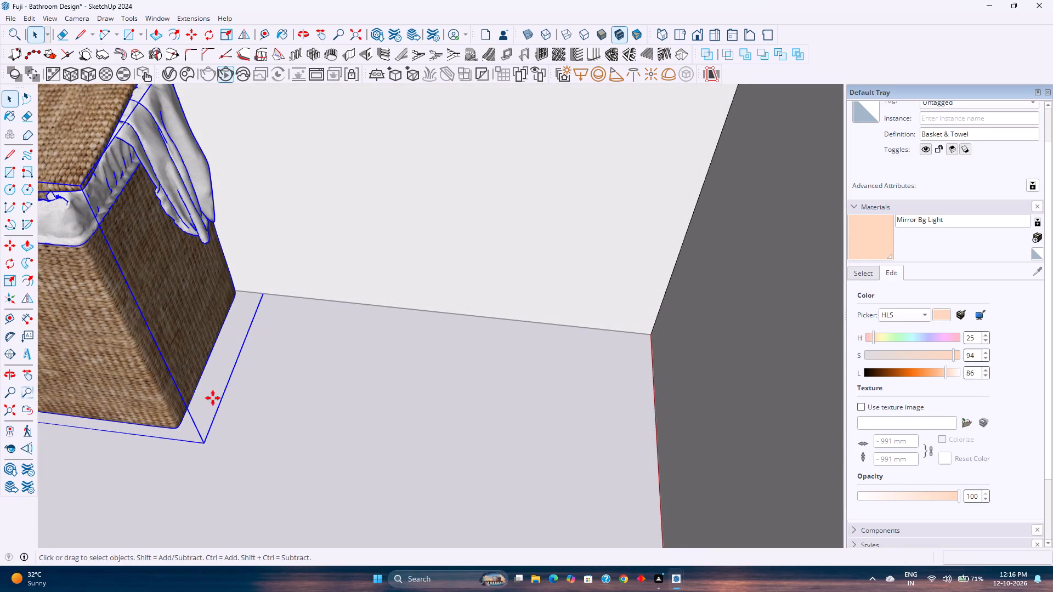
key("m")
left_click(202, 443)
left_click(199, 458)
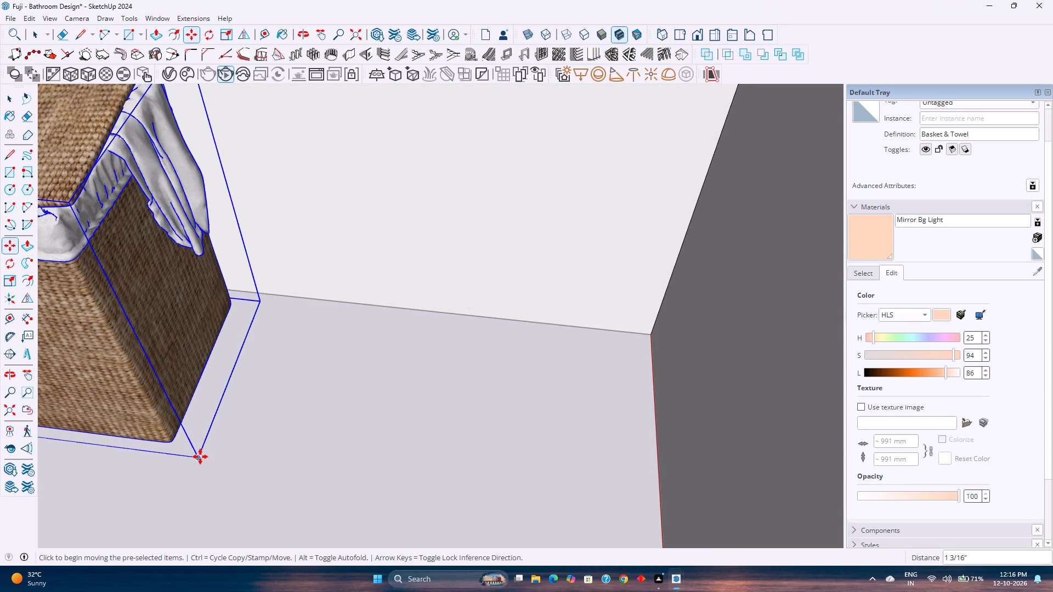
key("space")
key("Escape")
Place a vertical guide on the front wall's outer face, 1'6" from its vertical edge farthest from the shower.
scroll(277, 392, "down", 2)
middle_click_drag(277, 392, 413, 331)
scroll(452, 319, "down", 9)
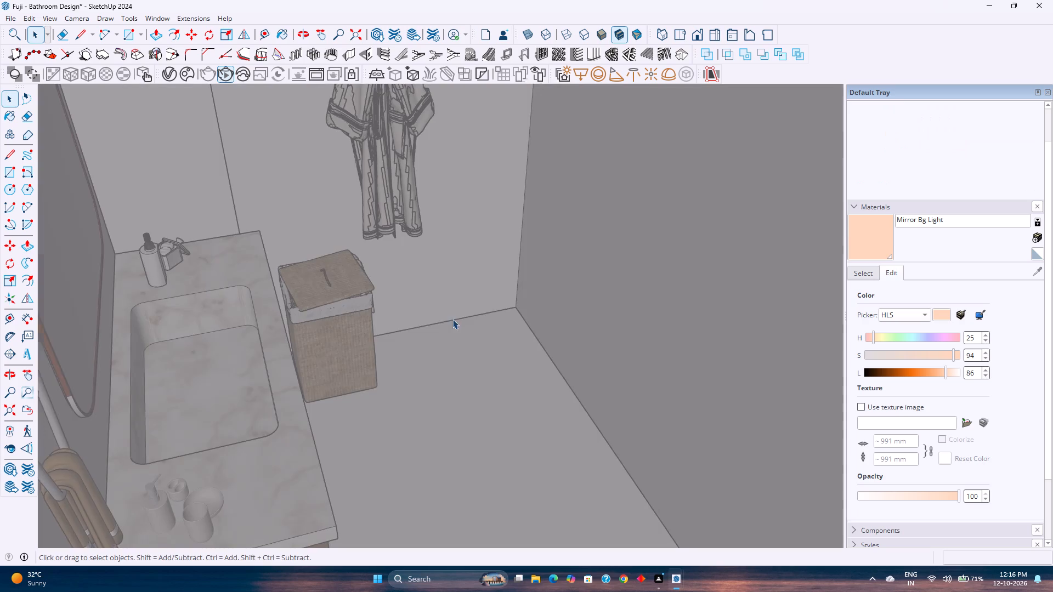
middle_click_drag(452, 319, 458, 317)
left_click(2, 414)
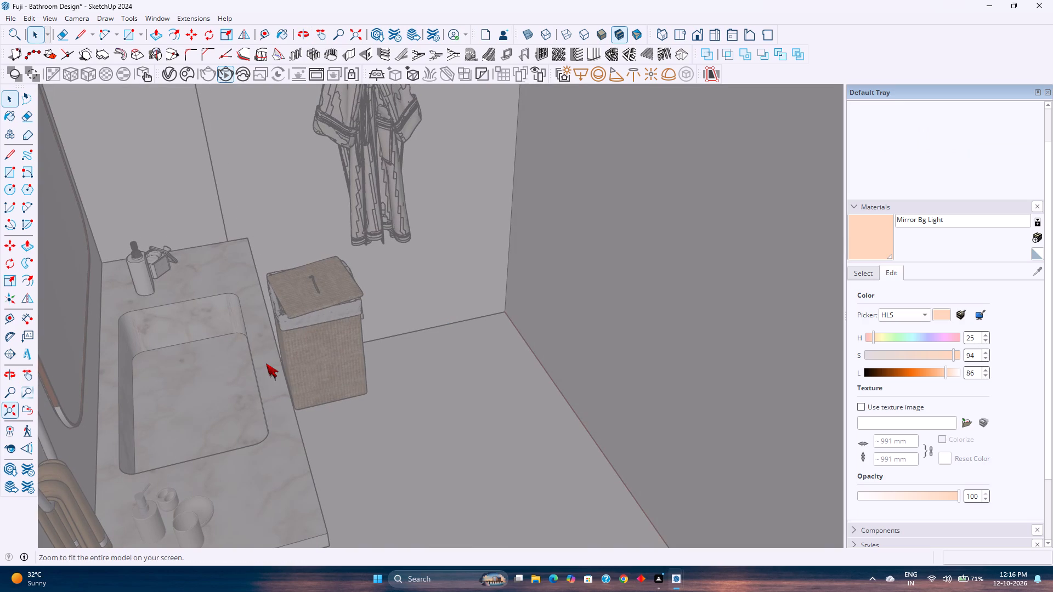
middle_click_drag(494, 299, 43, 329)
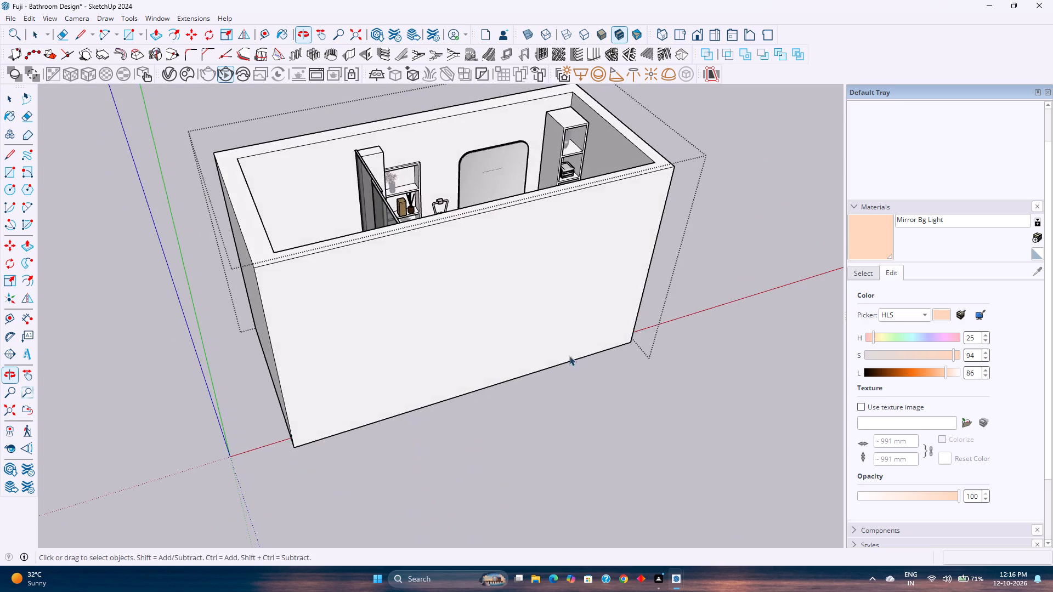
middle_click_drag(586, 359, 446, 294)
middle_click_drag(541, 300, 495, 373, "shift")
left_click(271, 37)
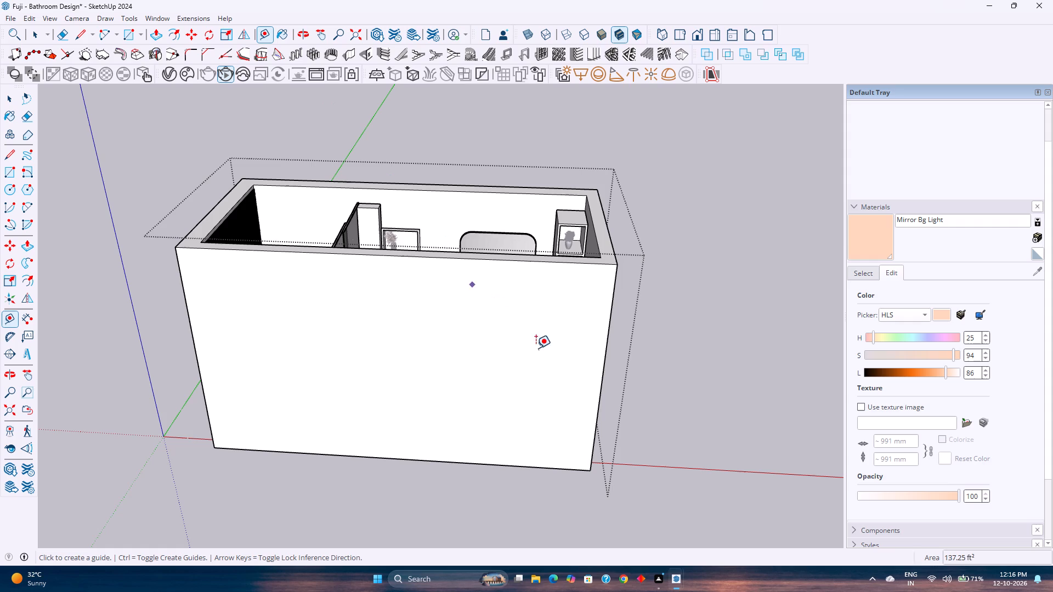
left_click(605, 354)
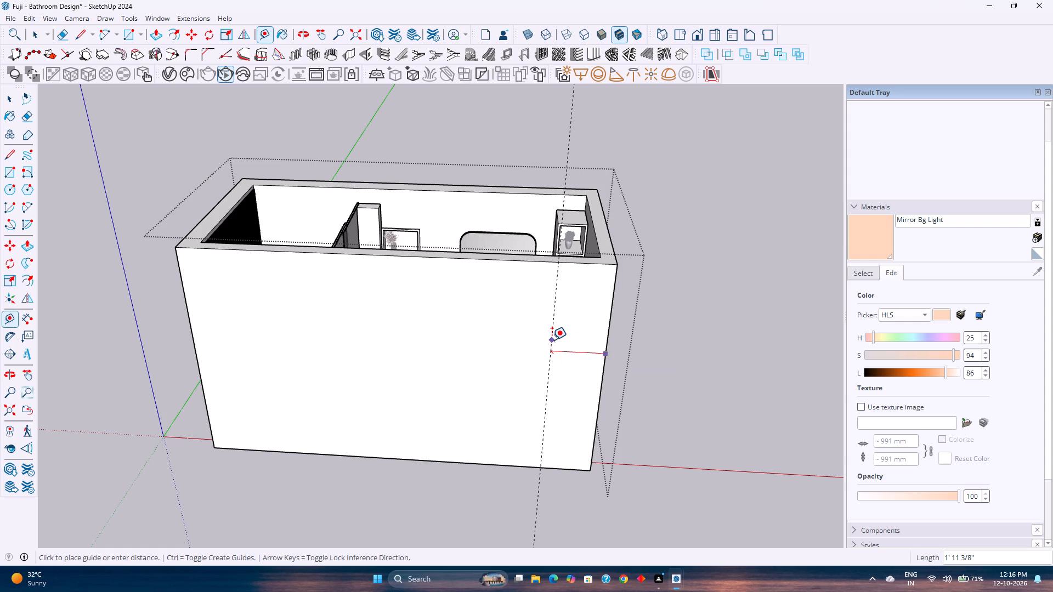
type("1'")
key("Return")
type("1'")
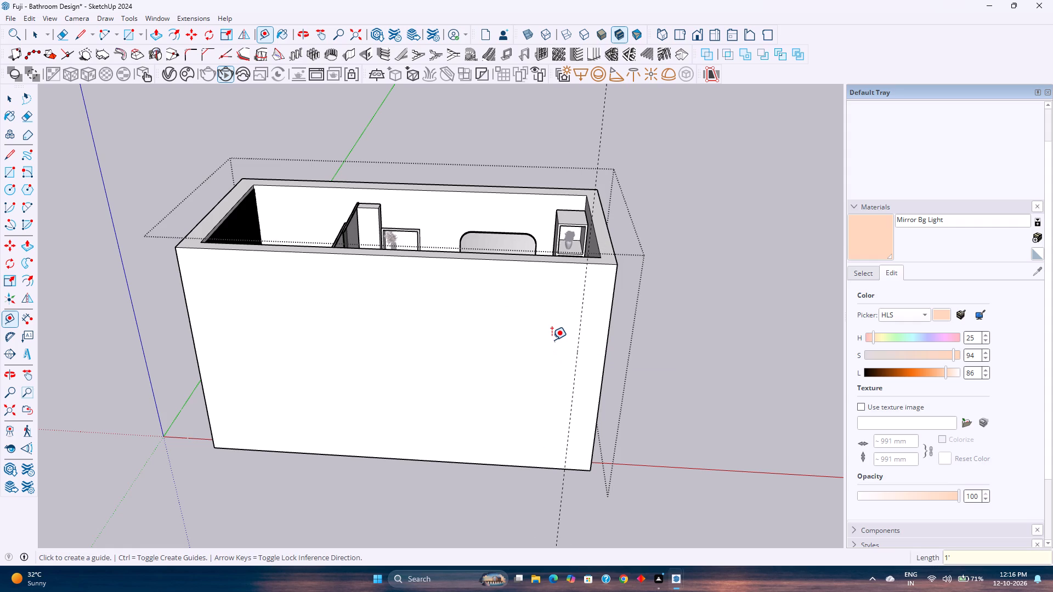
key("6")
key("shift+quotedbl")
key("Return")
Place a second vertical guide on the front wall 2'6" from the first, towards the shower end.
left_click(569, 318)
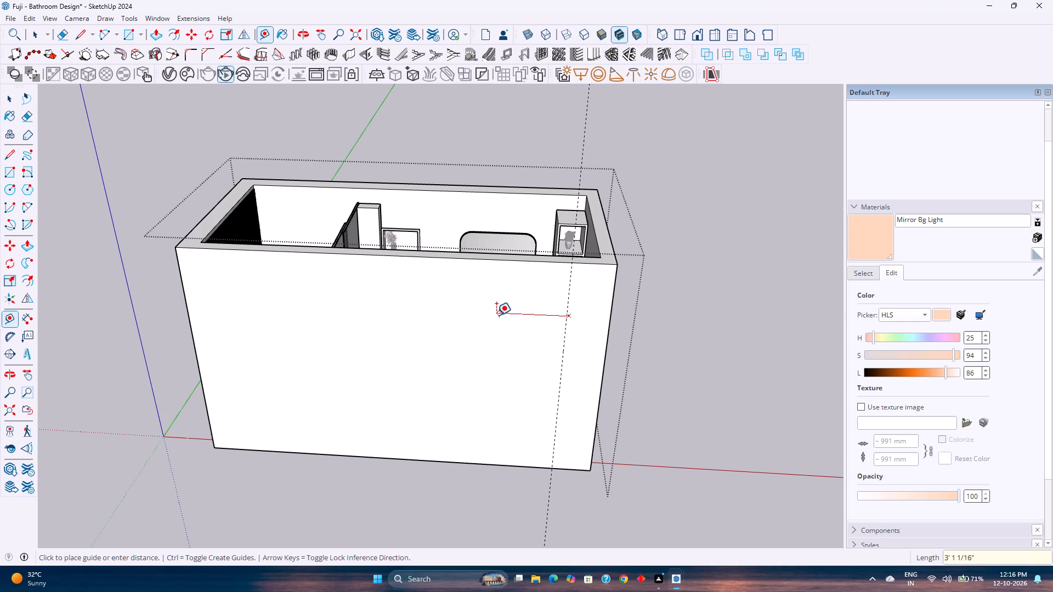
key("Escape")
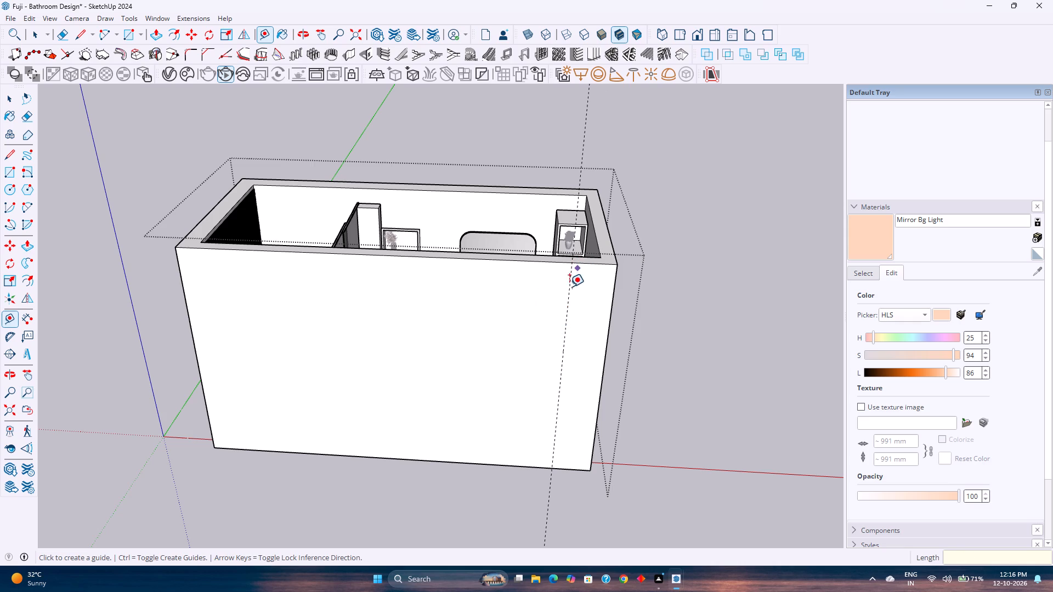
left_click(567, 290)
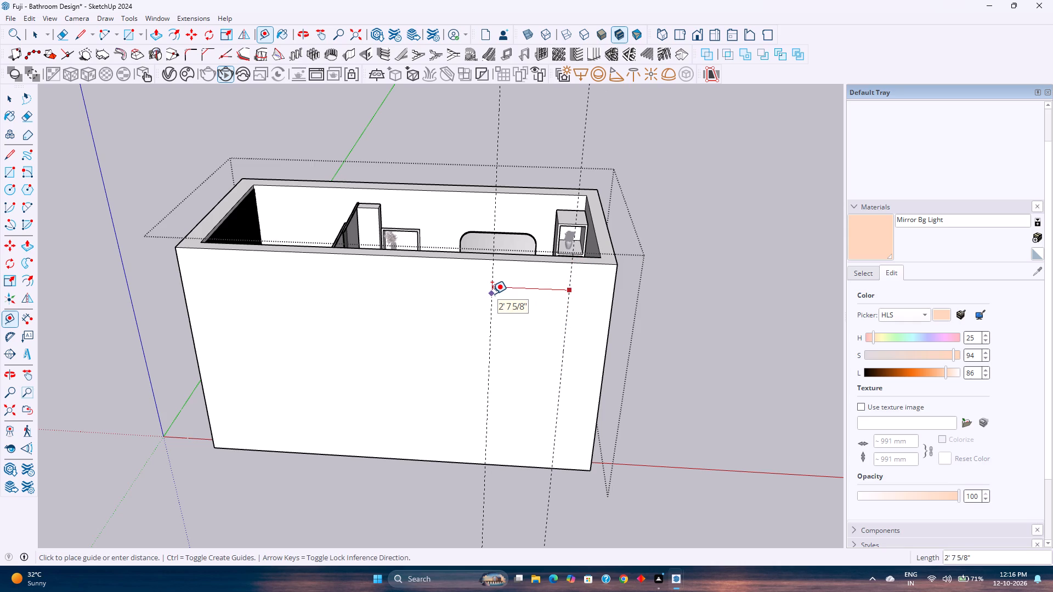
type("2'6\"")
key("Return")
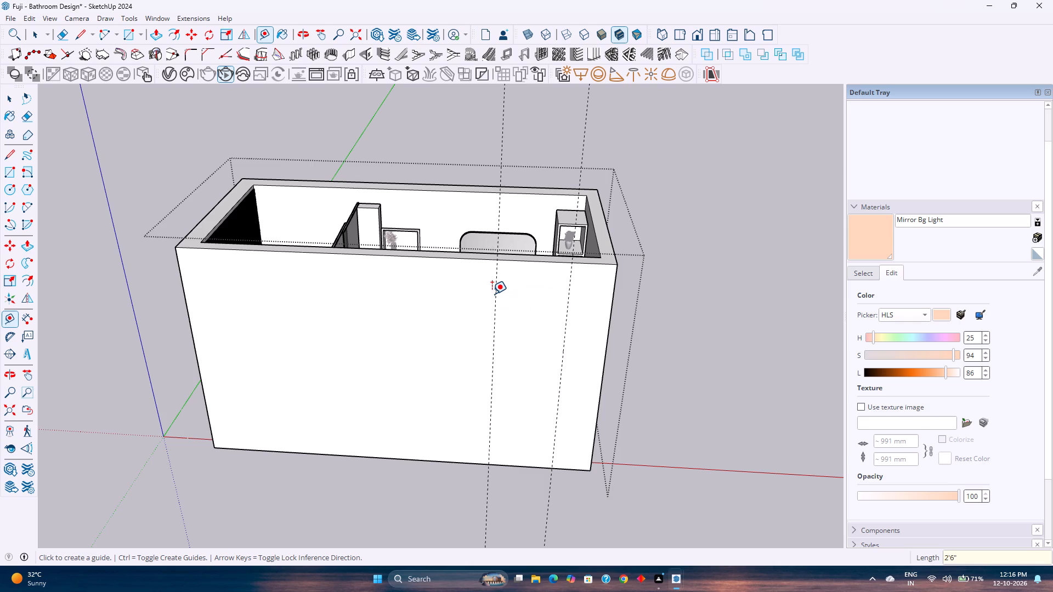
Place a horizontal guide 3" above the front wall's bottom edge and another 6'6" above that guide.
left_click(461, 461)
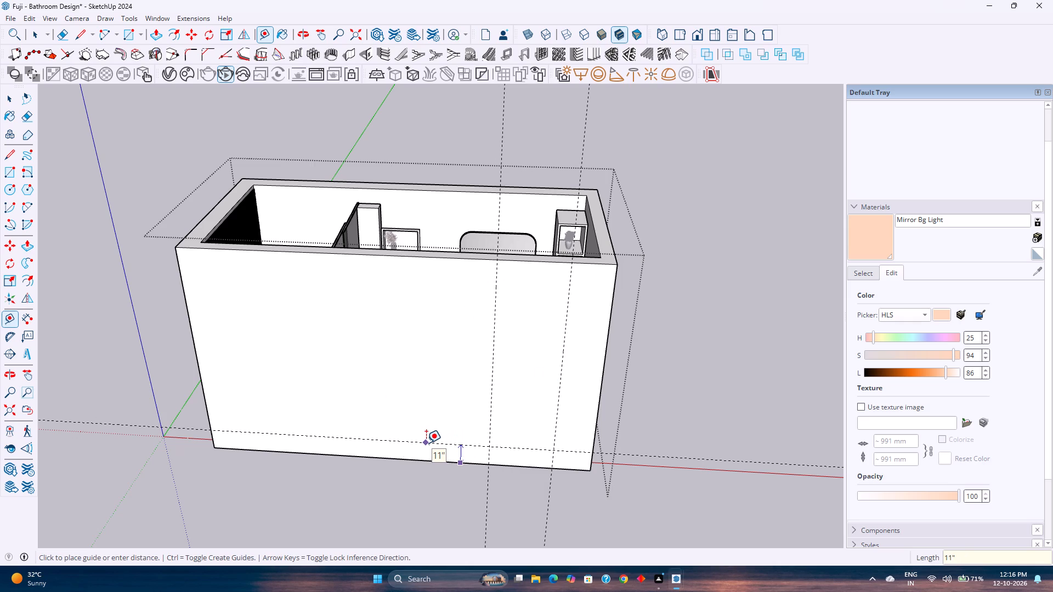
key("3")
key("Return")
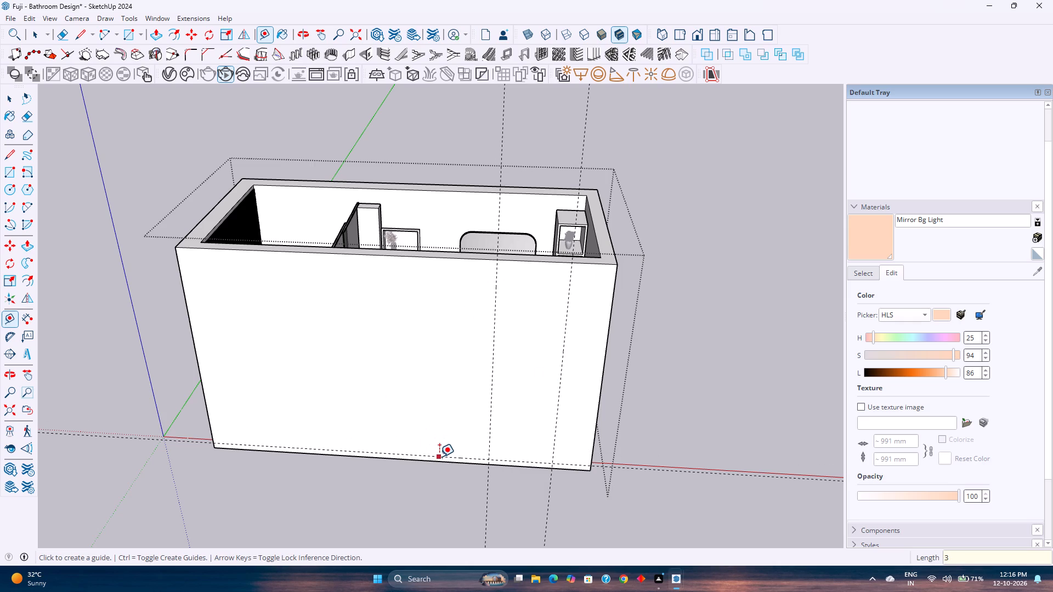
left_click(439, 457)
key("6")
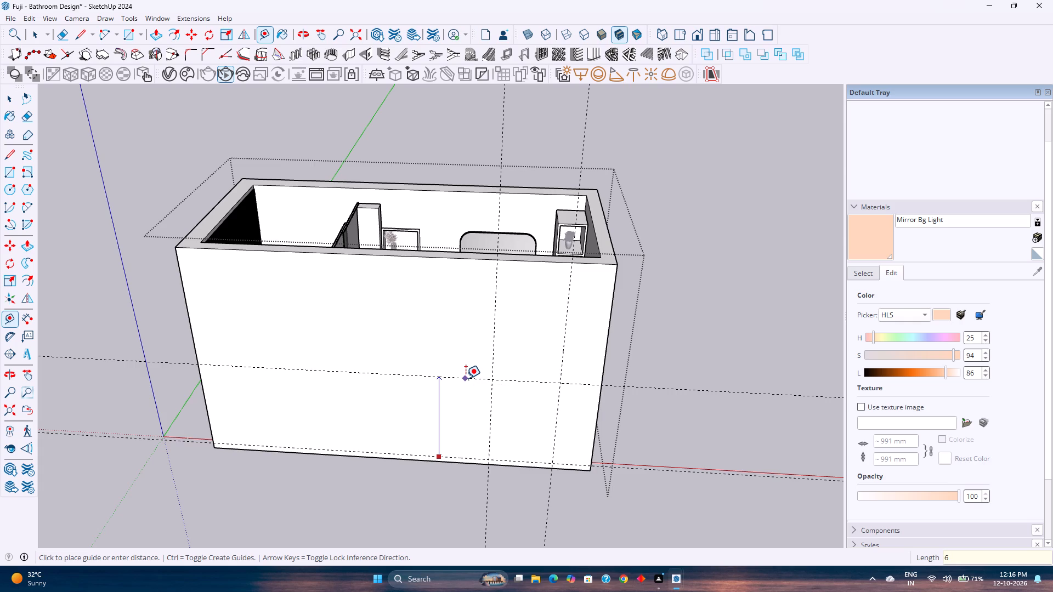
type("'6\"")
key("Return")
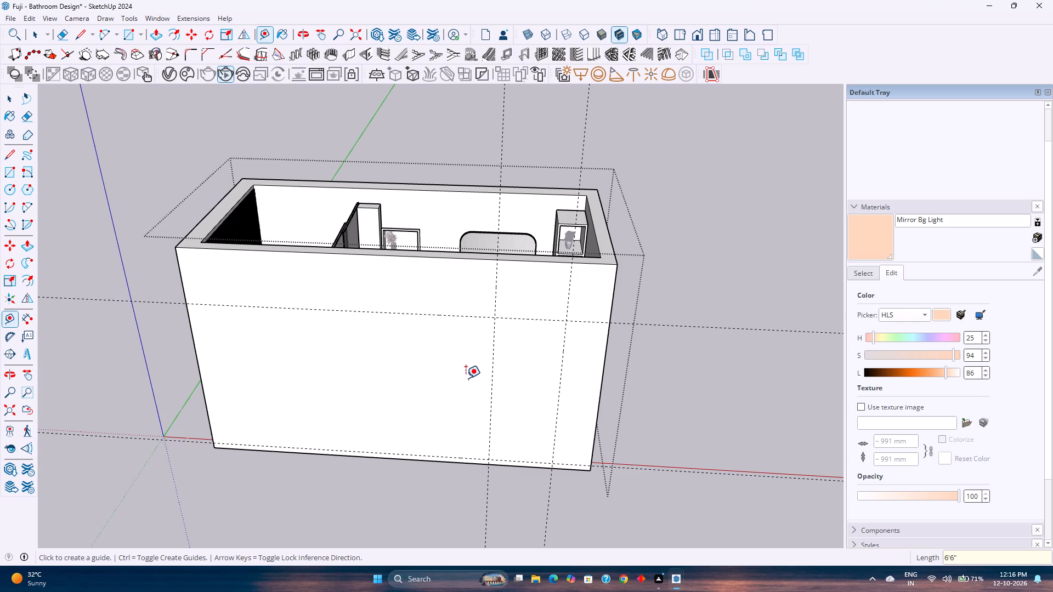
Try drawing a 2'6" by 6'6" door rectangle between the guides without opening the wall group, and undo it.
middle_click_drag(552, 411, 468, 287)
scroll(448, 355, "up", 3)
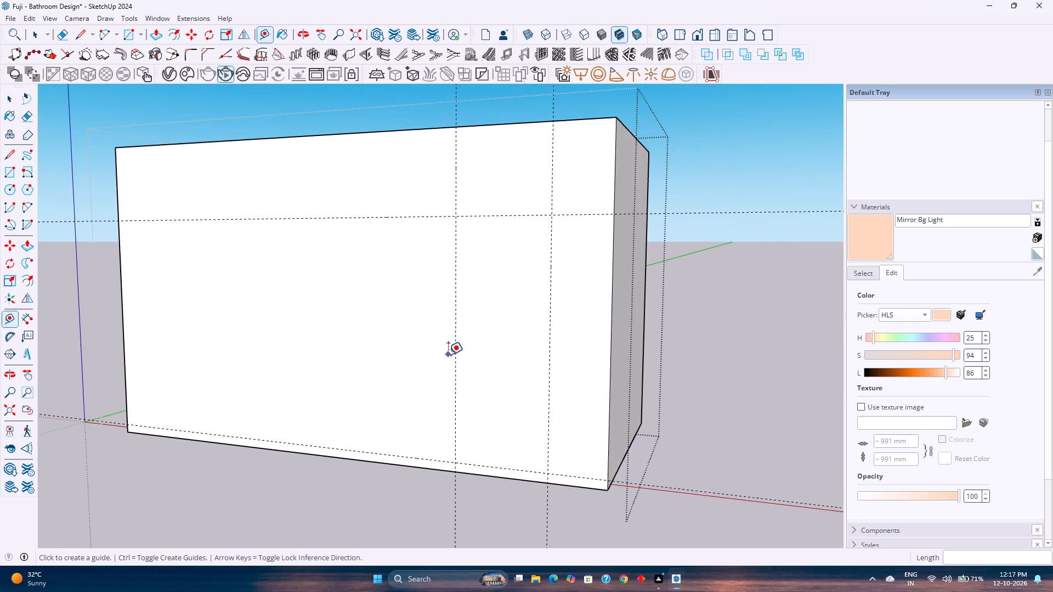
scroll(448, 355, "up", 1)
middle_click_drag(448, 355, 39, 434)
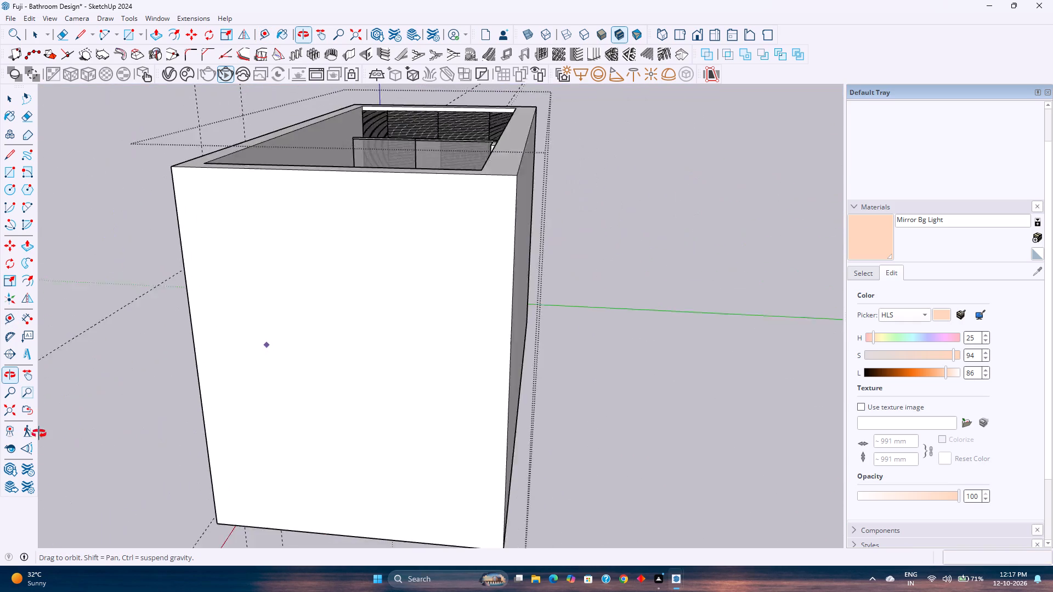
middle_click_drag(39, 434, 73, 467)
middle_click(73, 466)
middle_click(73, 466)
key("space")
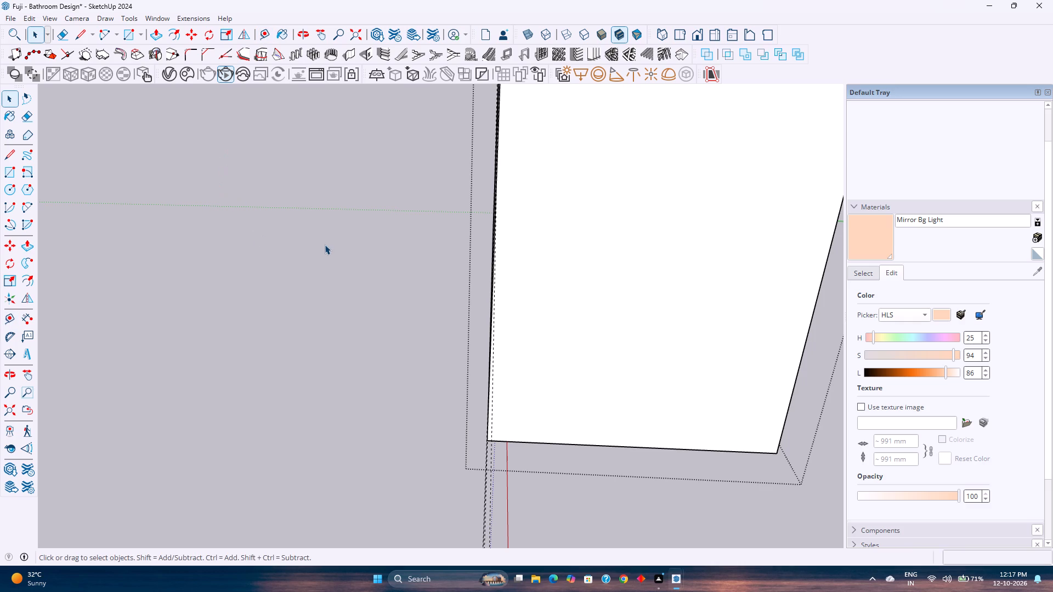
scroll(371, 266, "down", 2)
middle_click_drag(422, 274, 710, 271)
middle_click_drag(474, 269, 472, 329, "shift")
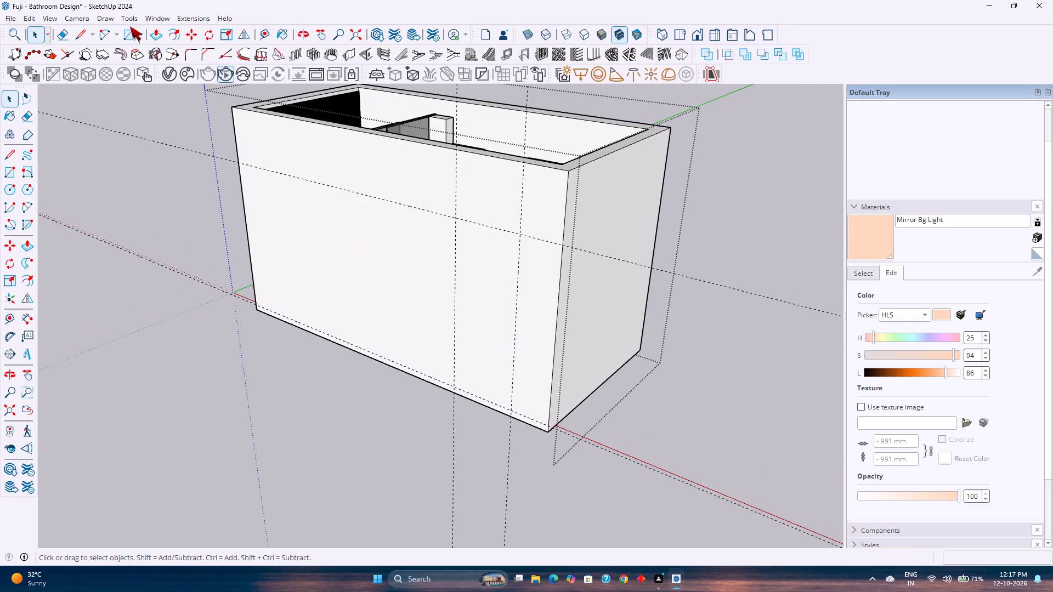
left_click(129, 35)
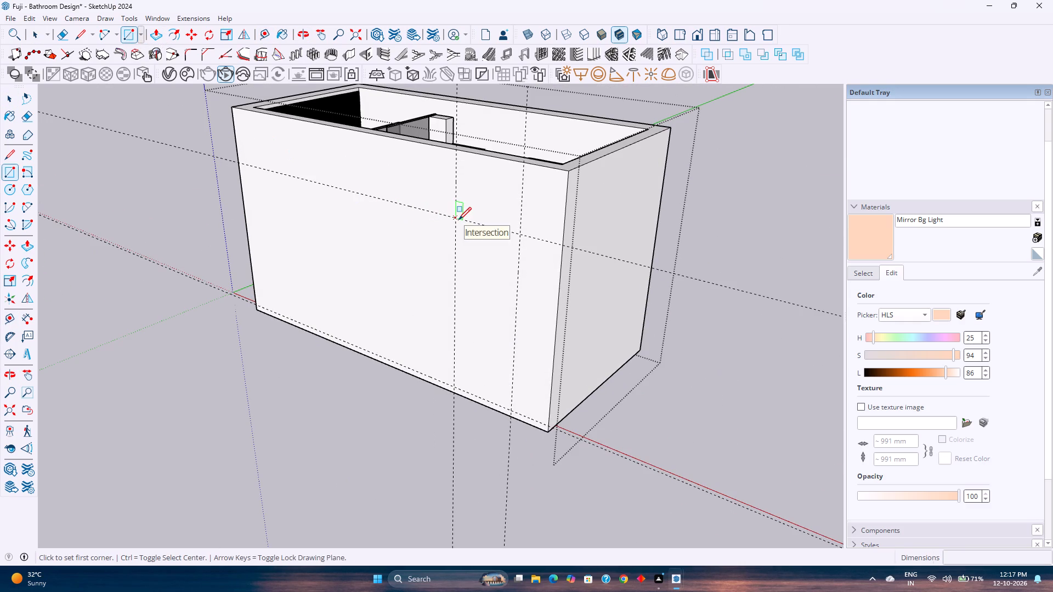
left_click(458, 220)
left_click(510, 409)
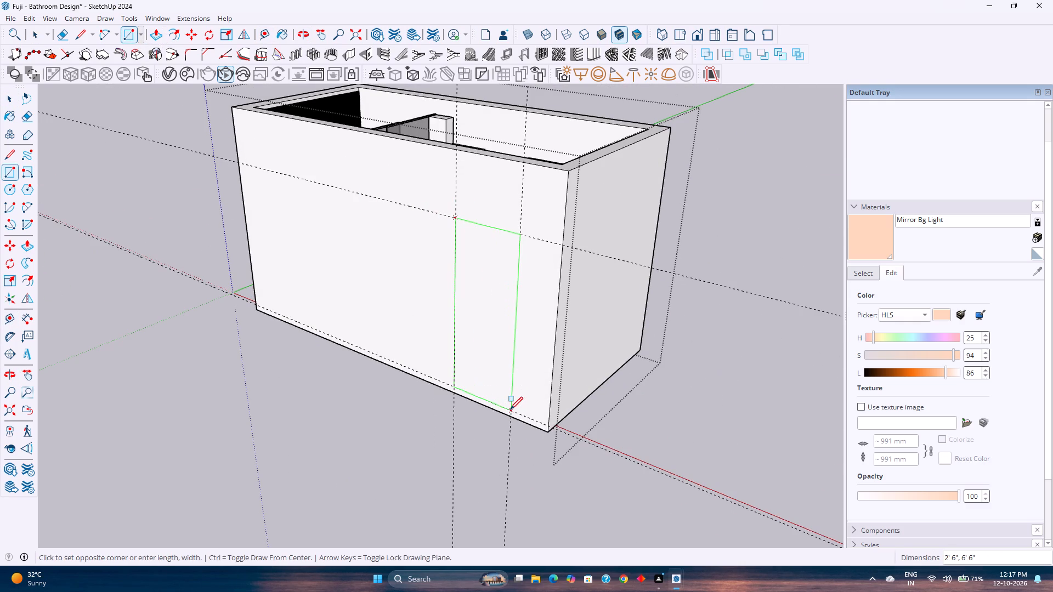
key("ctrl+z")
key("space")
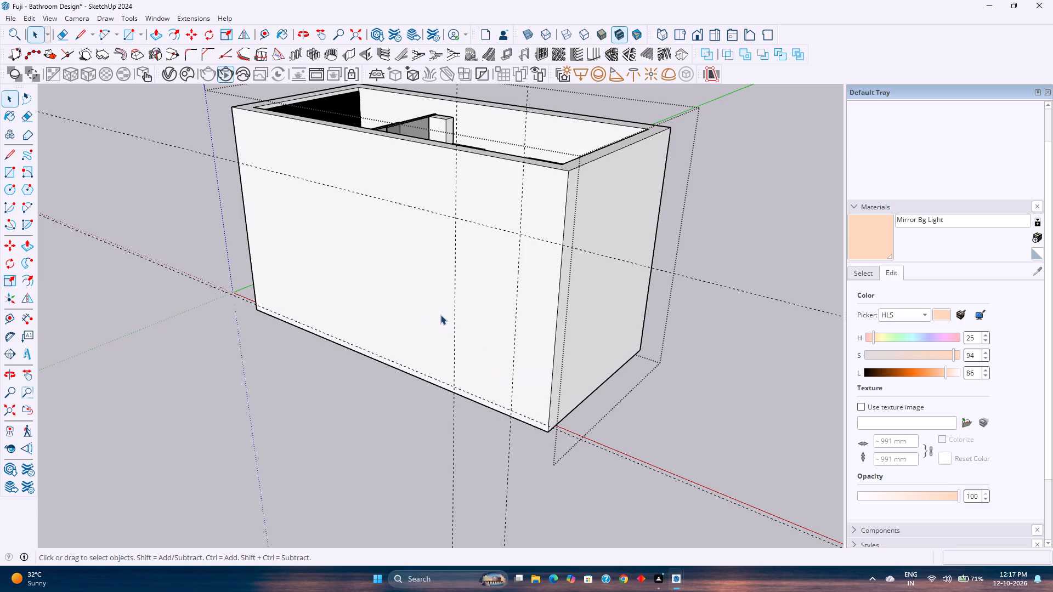
Open the wall group and draw a 2'6" by 6'6" door rectangle on the front wall between the guide intersections.
double_click(432, 306)
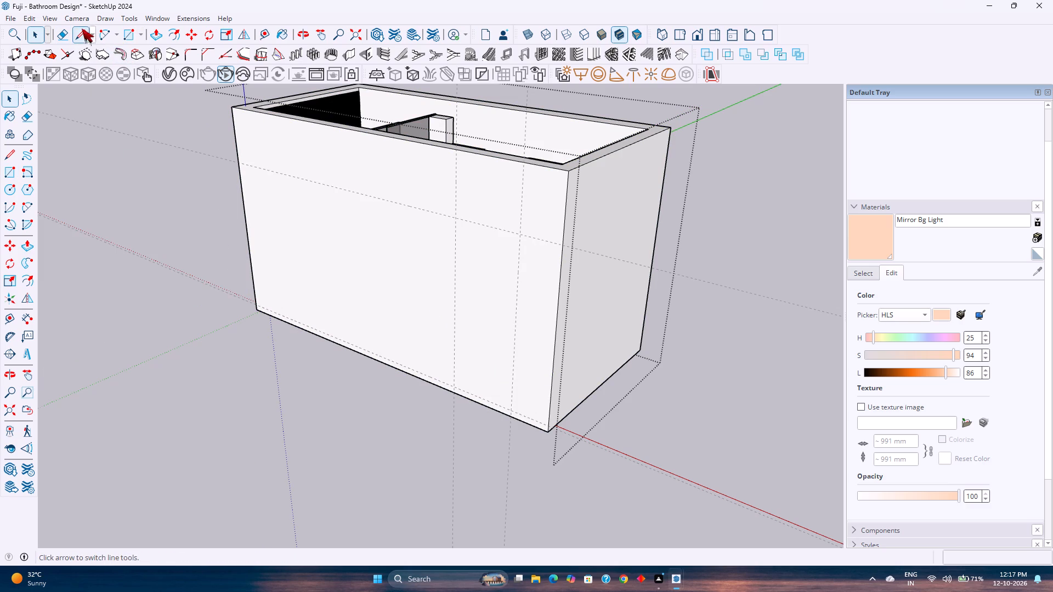
left_click(123, 33)
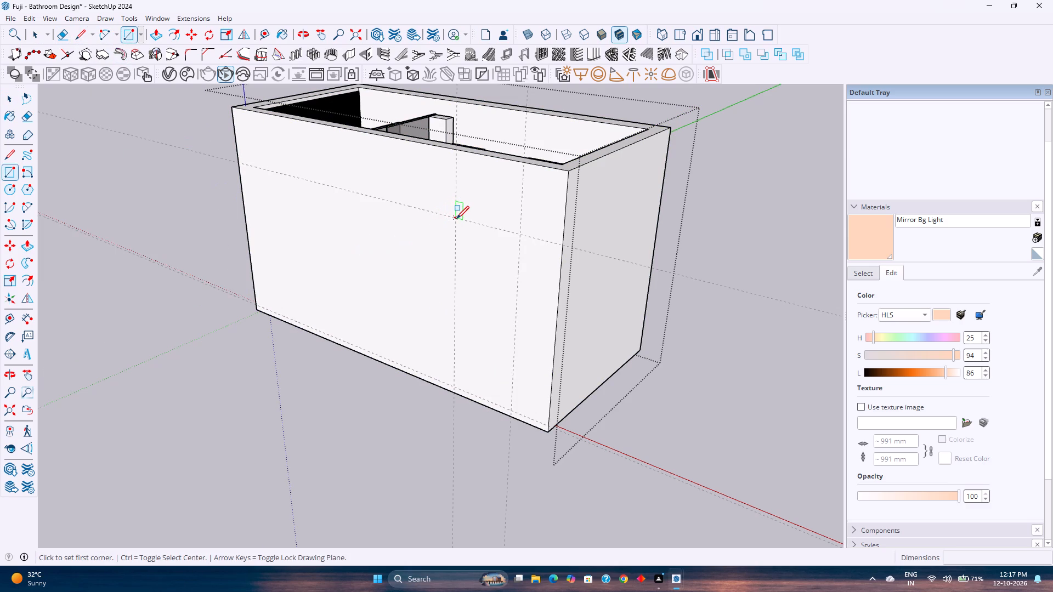
left_click(456, 219)
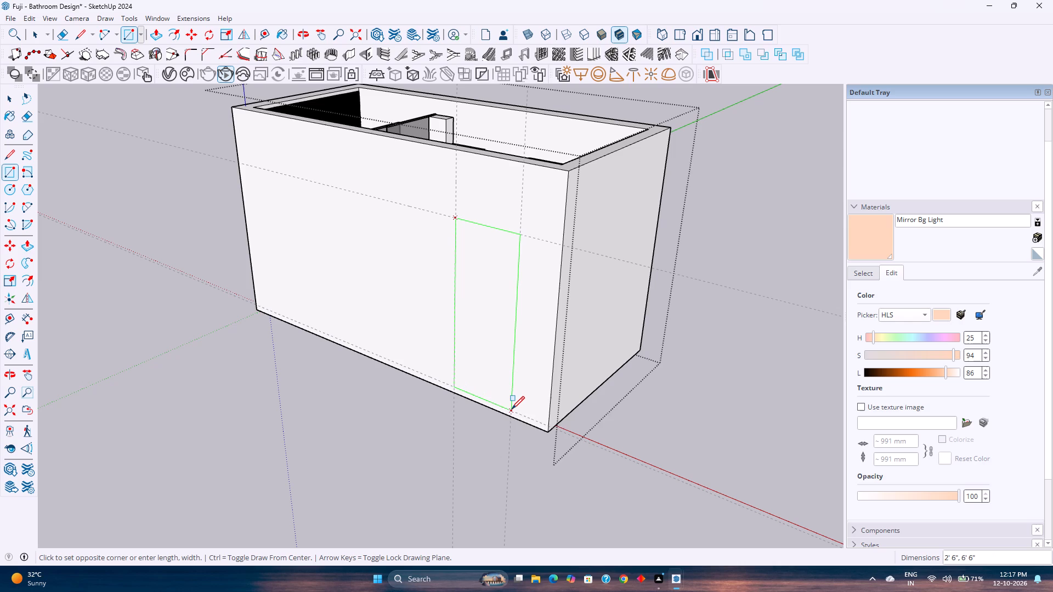
left_click(512, 409)
Push the door rectangle 6" into the front wall to cut the door opening.
key("p")
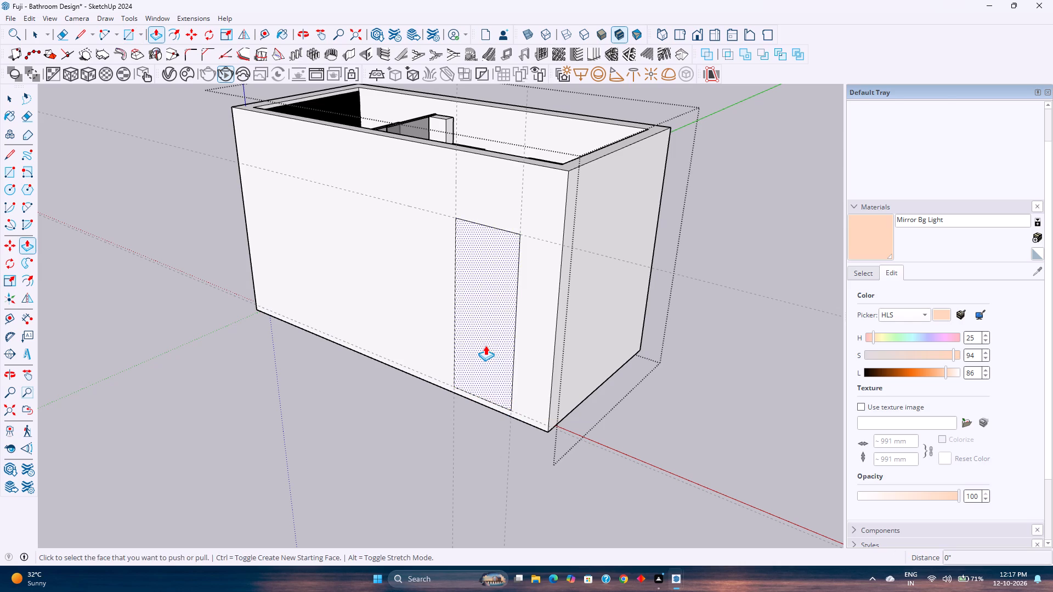
left_click(485, 345)
key("6")
key("Return")
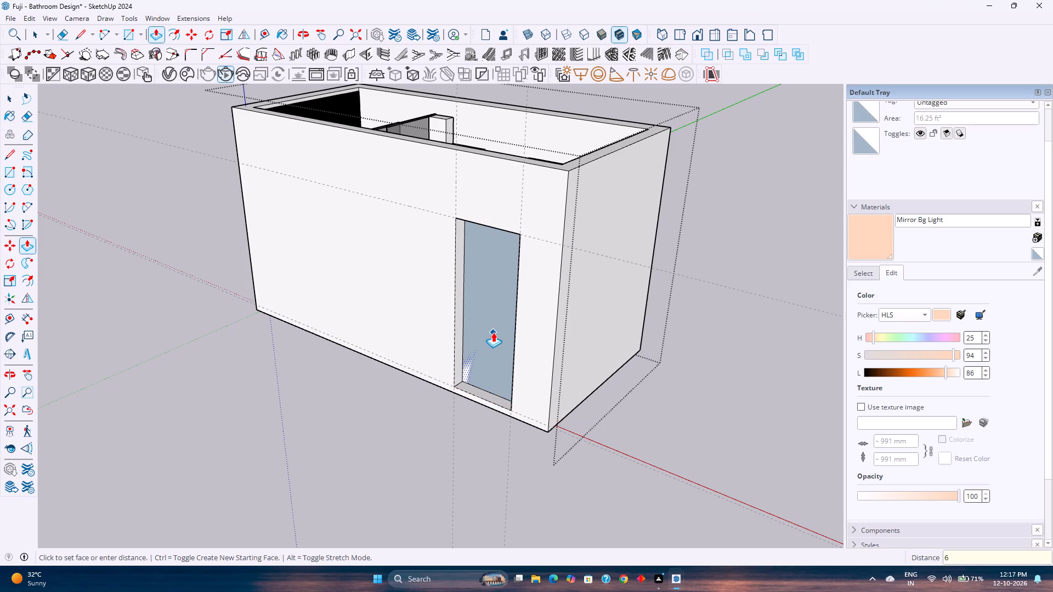
key("space")
Inspect the new door opening and the furnished bathroom interior from the end wall and from above.
middle_click_drag(494, 334, 76, 378)
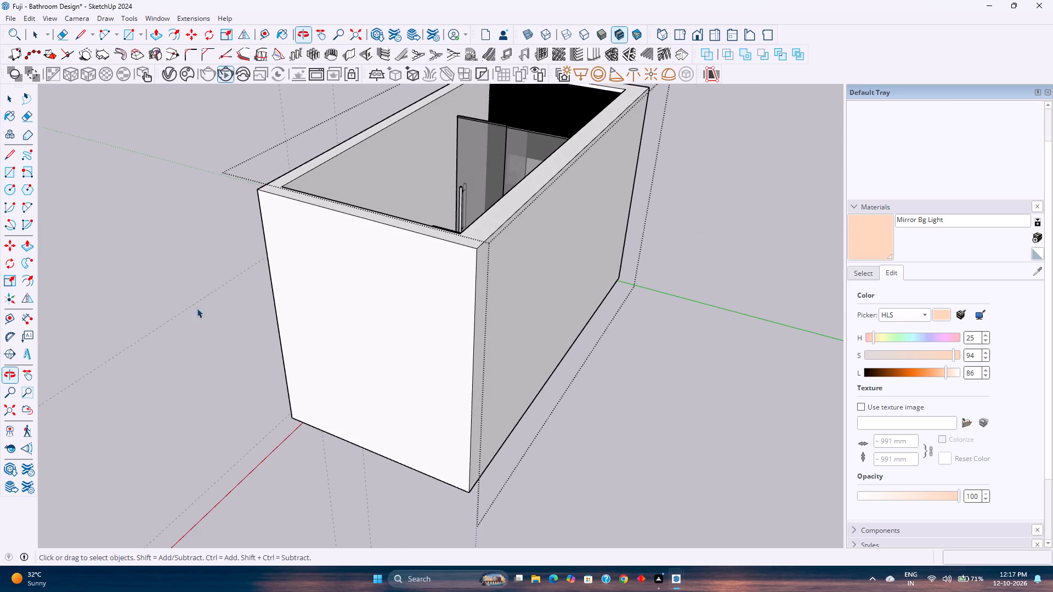
middle_click_drag(284, 275, 347, 469, "shift")
middle_click_drag(417, 394, 386, 352, "shift")
middle_click_drag(386, 351, 409, 439)
middle_click_drag(470, 417, 471, 420, "shift")
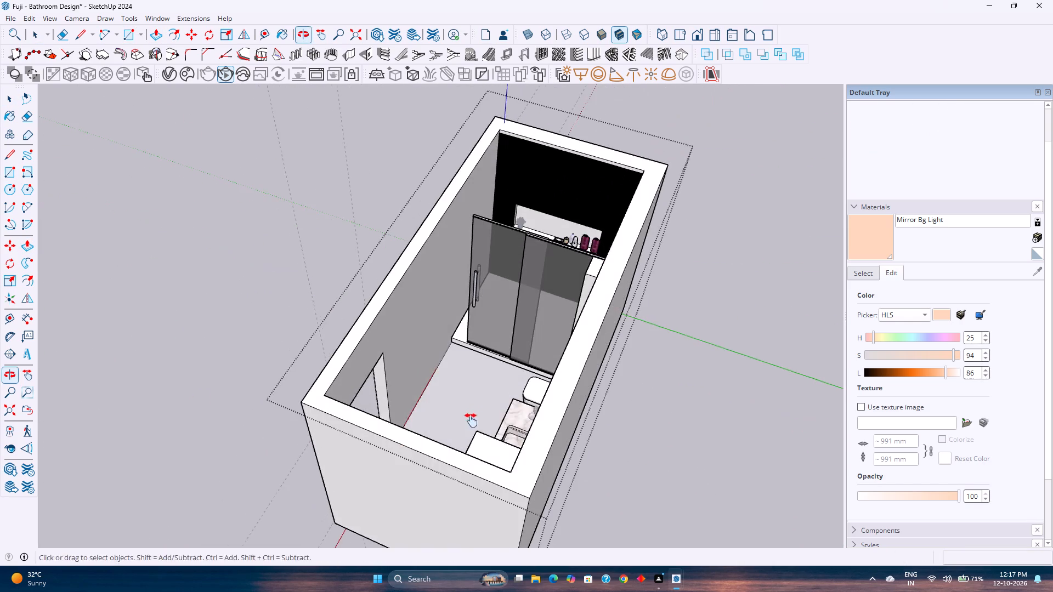
middle_click_drag(471, 420, 446, 485, "shift")
scroll(438, 415, "up", 3)
middle_click_drag(438, 415, 445, 469, "shift")
middle_click_drag(430, 464, 430, 412)
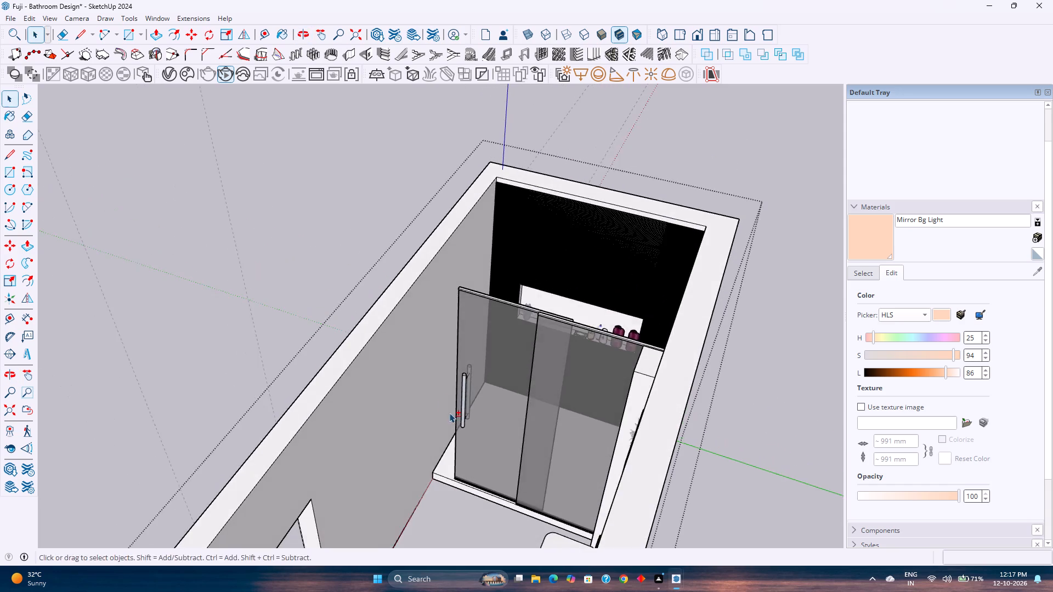
middle_click_drag(449, 413, 443, 343, "shift")
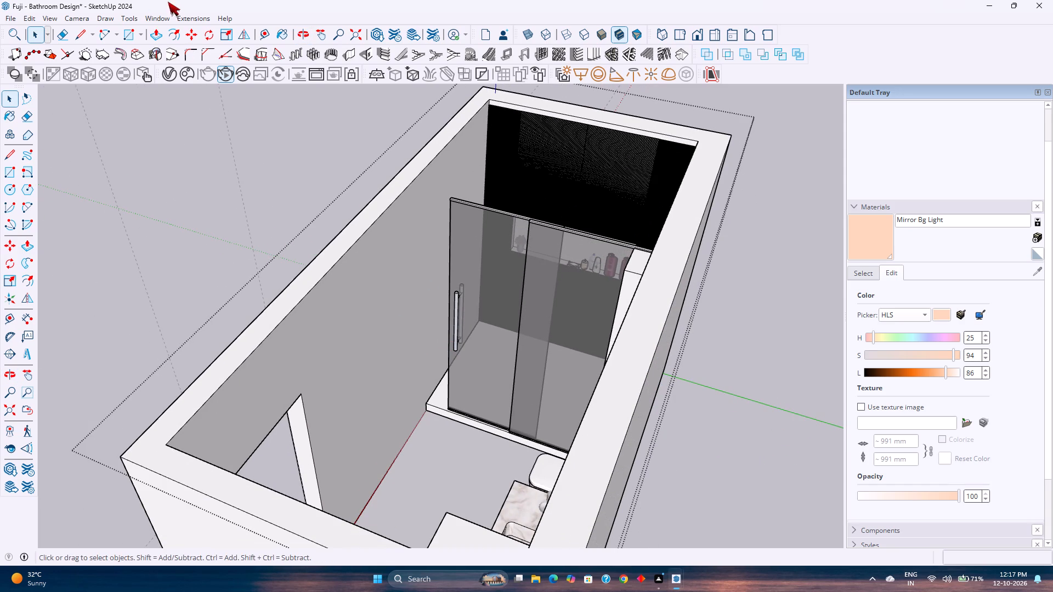
Search 3D Warehouse for "towel hangers".
left_click(165, 15)
left_click(195, 92)
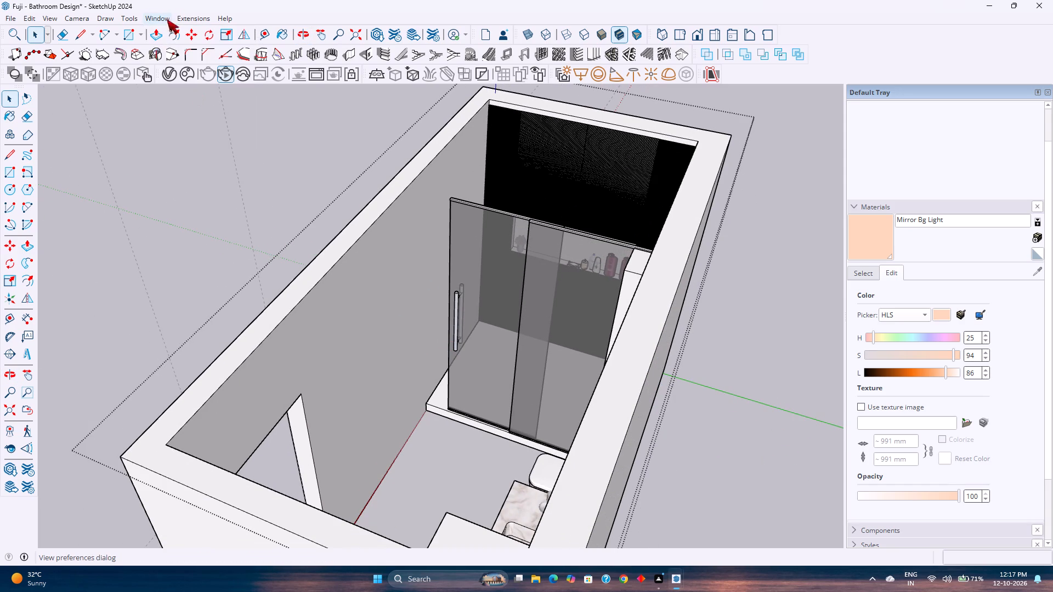
left_click(710, 153)
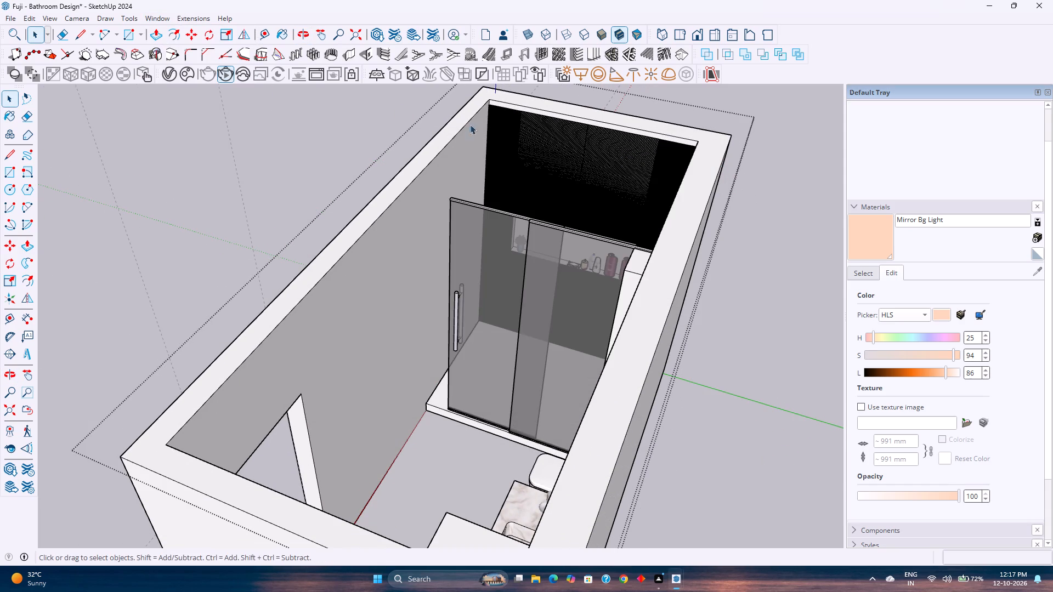
left_click(162, 20)
left_click(187, 101)
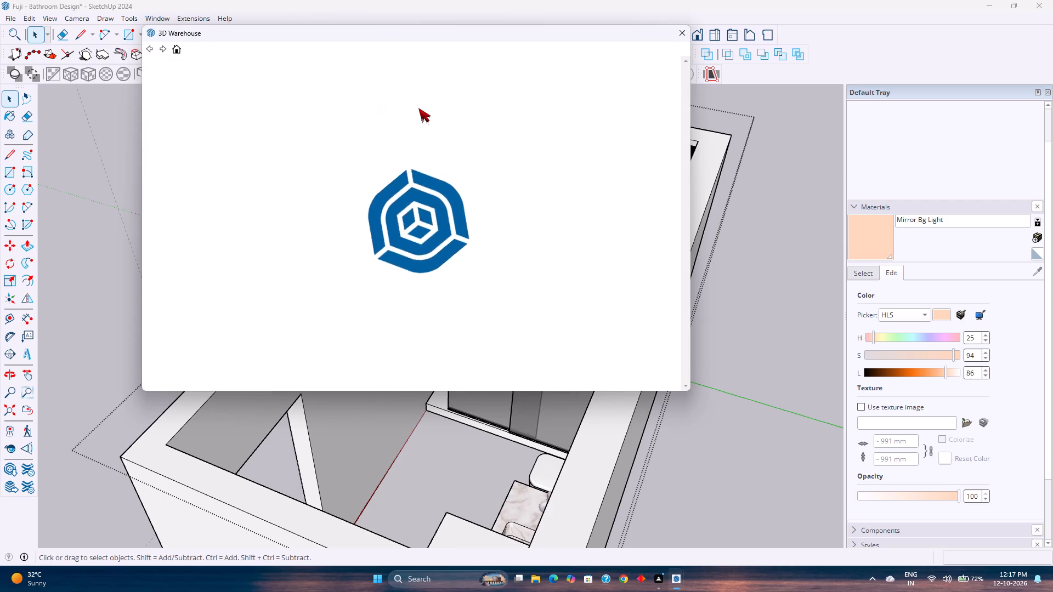
left_click(553, 76)
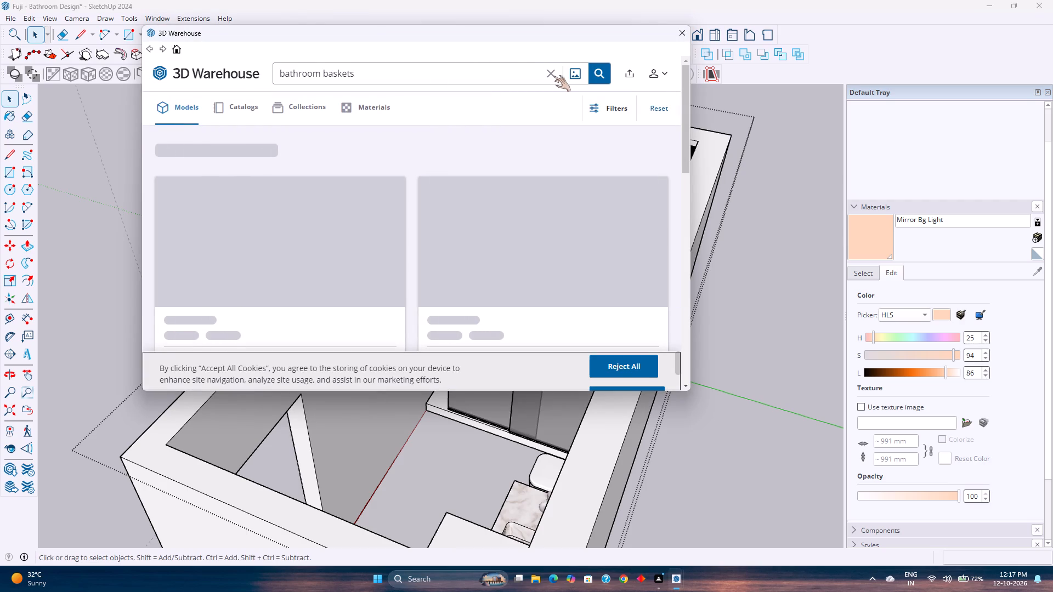
left_click(545, 72)
left_click(547, 71)
left_click(479, 73)
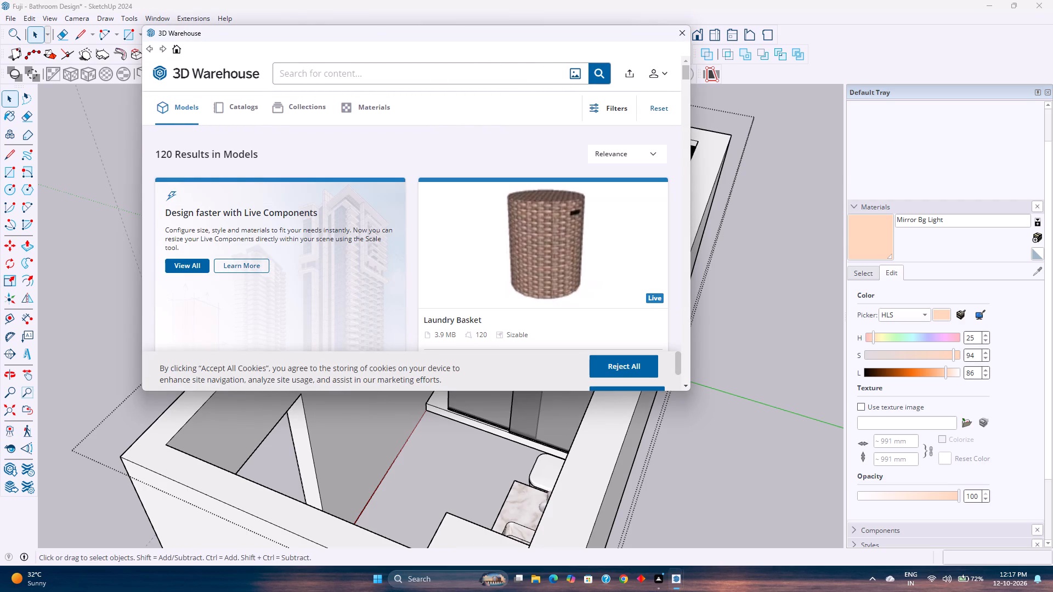
type("toe")
key("BackSpace")
type("wel ham")
key("BackSpace")
key("BackSpace")
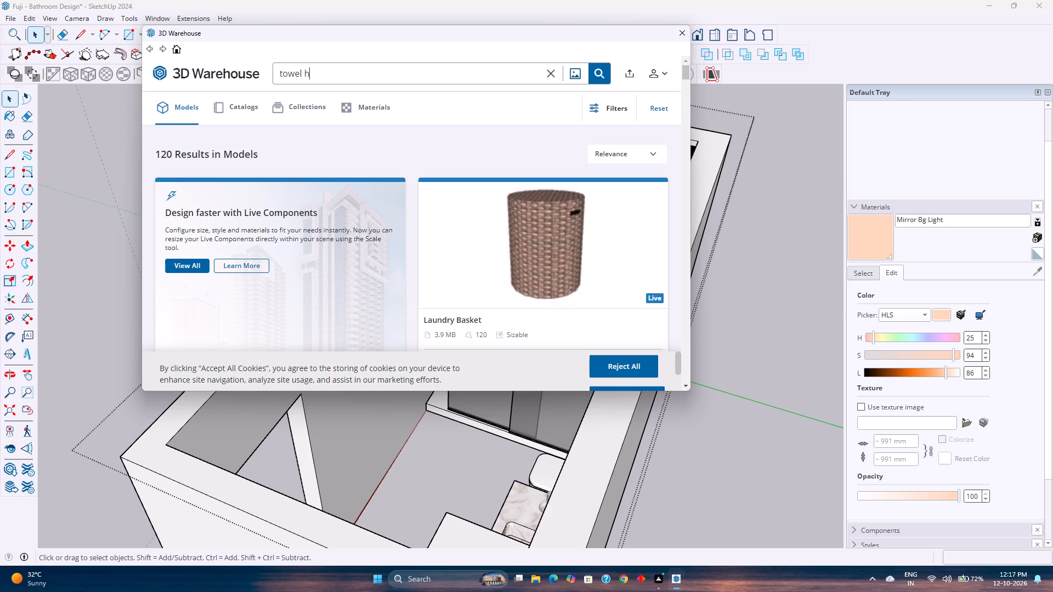
type("nger")
key("BackSpace")
key("BackSpace")
key("BackSpace")
key("BackSpace")
type("anf")
key("BackSpace")
type("gers")
key("Return")
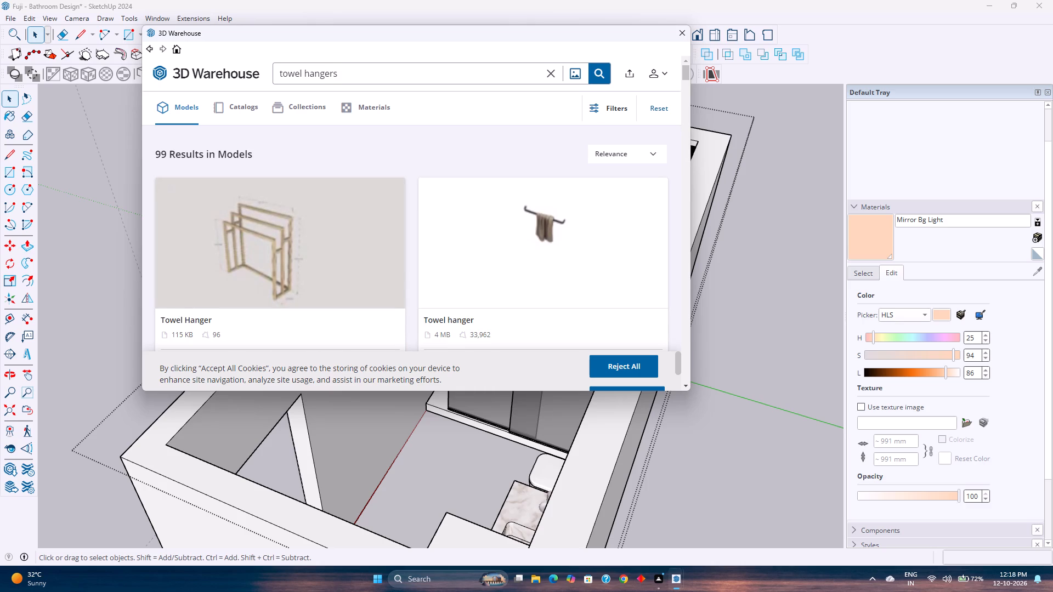
Browse the towel hanger models for one that suits the bathroom wall.
scroll(452, 297, "down", 5)
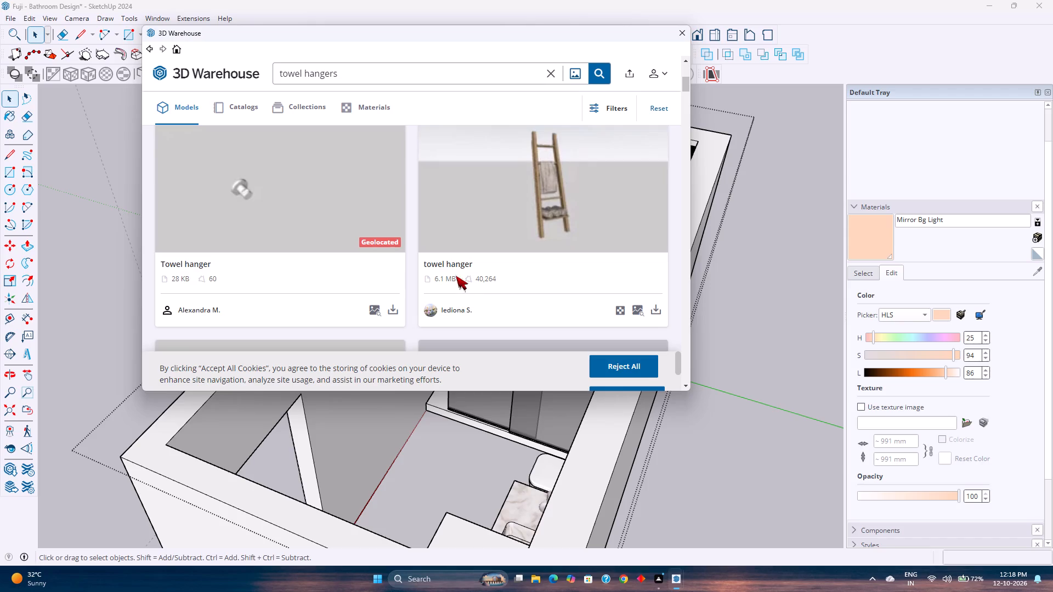
scroll(473, 267, "down", 4)
scroll(473, 267, "up", 3)
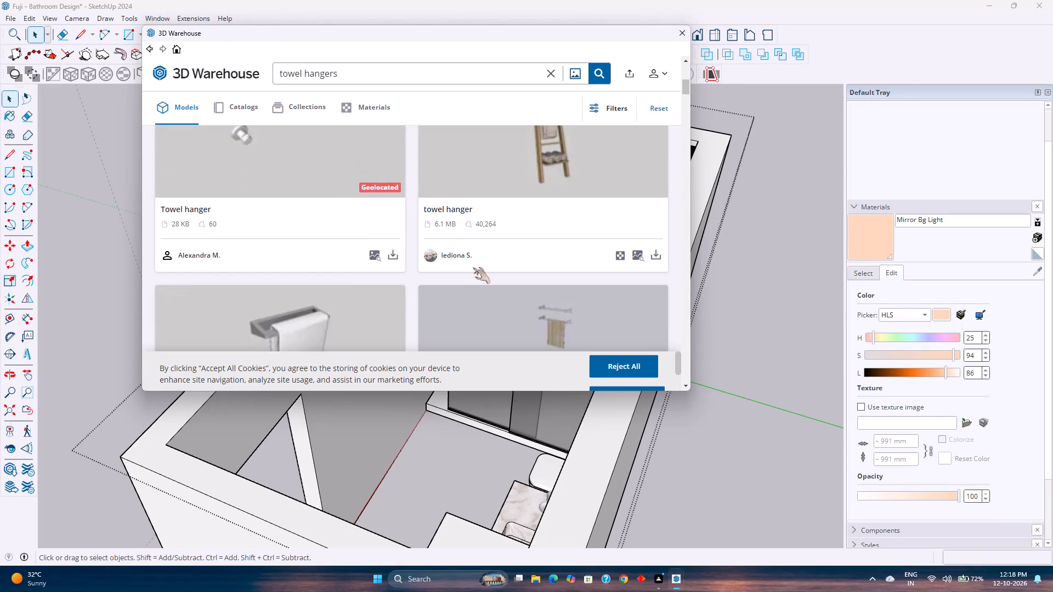
scroll(473, 267, "down", 7)
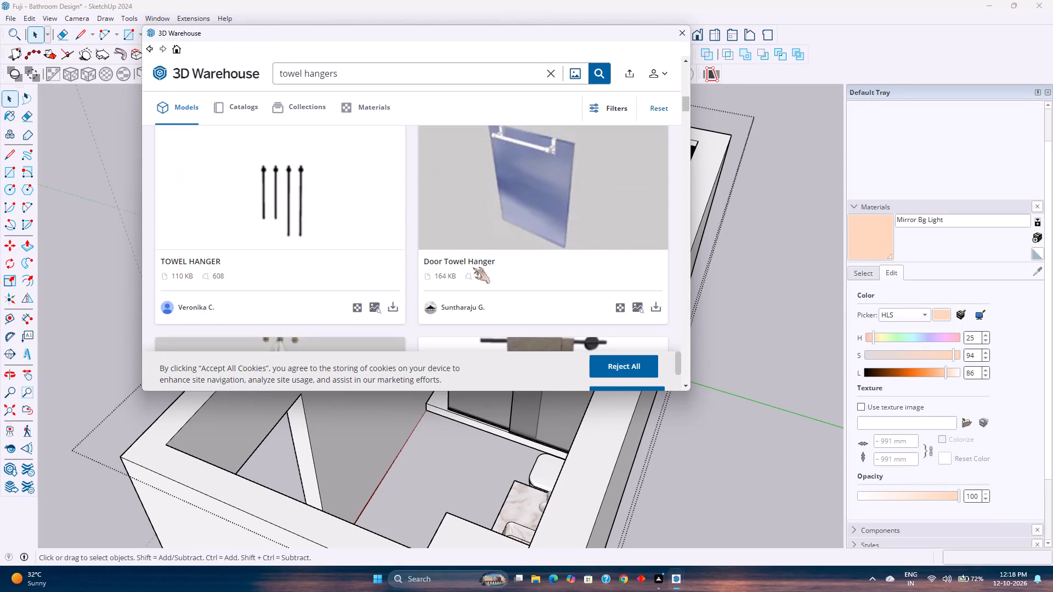
scroll(473, 267, "down", 9)
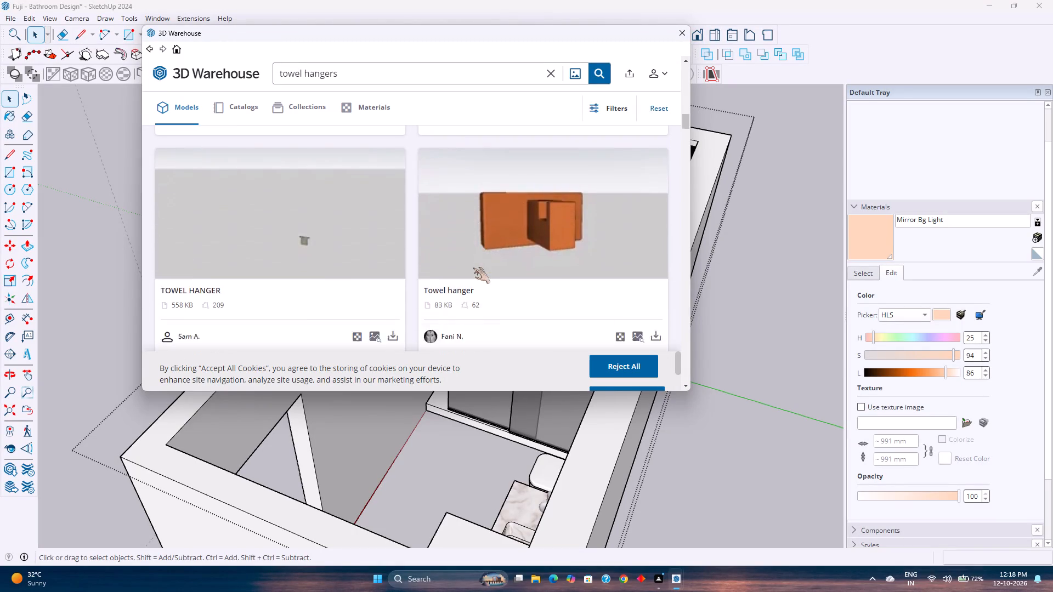
scroll(473, 267, "down", 5)
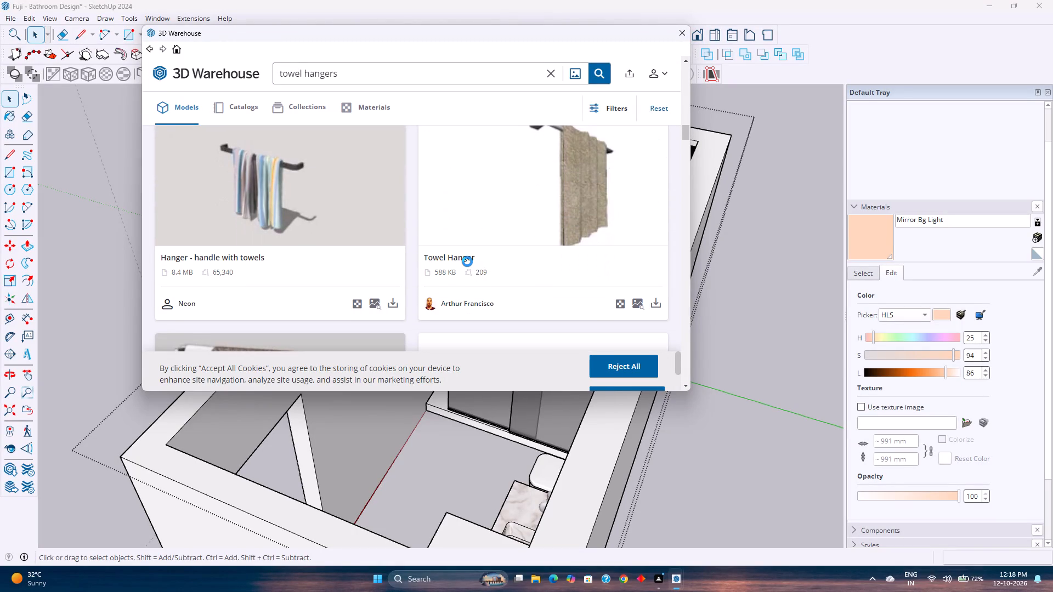
scroll(467, 261, "down", 1)
scroll(467, 261, "up", 3)
scroll(471, 257, "down", 4)
scroll(471, 255, "up", 3)
scroll(472, 254, "down", 3)
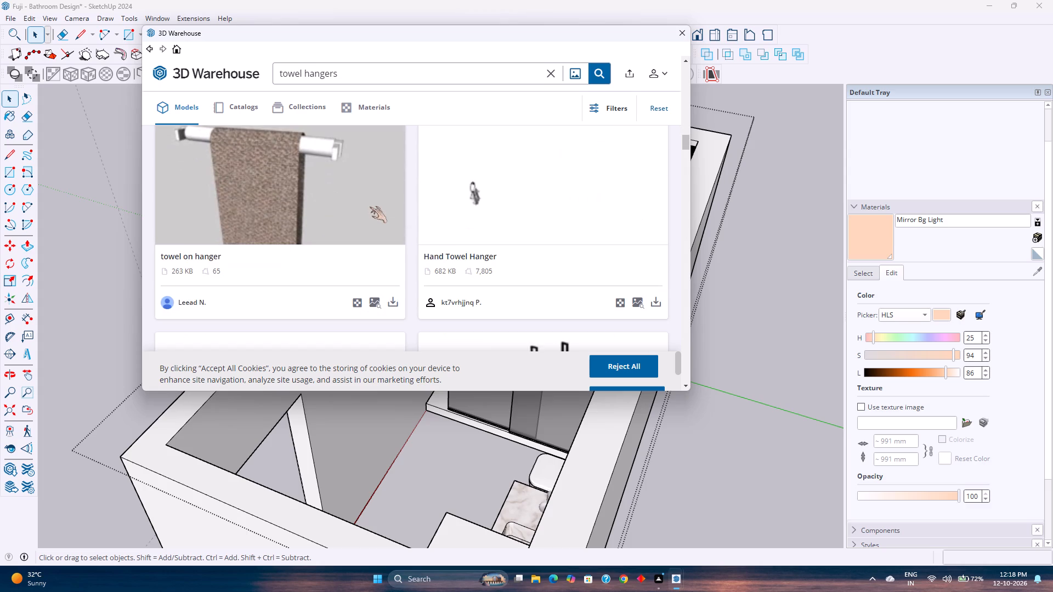
scroll(370, 207, "up", 4)
scroll(370, 207, "down", 3)
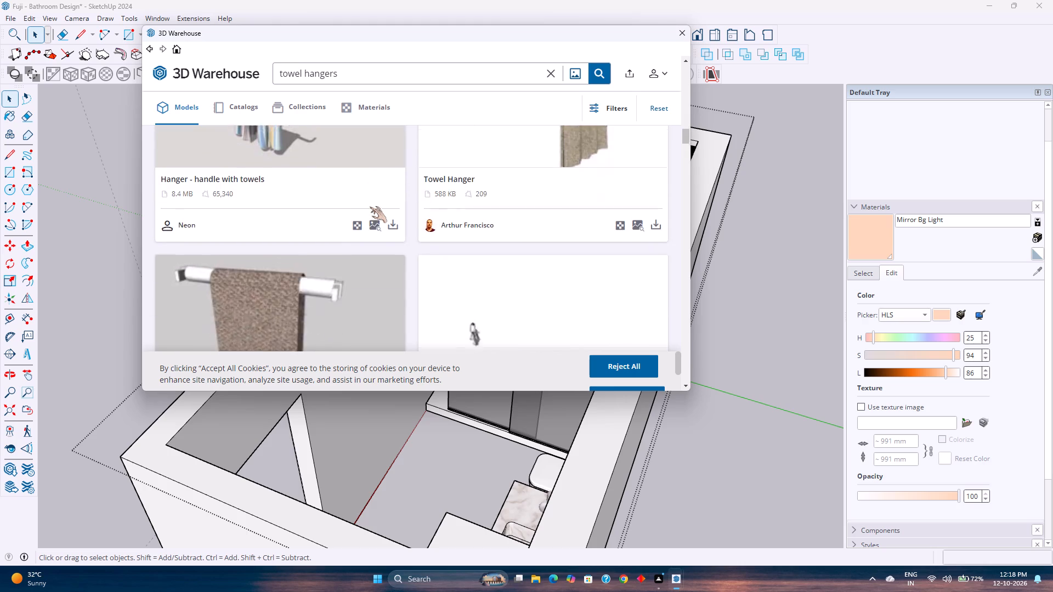
scroll(365, 223, "down", 4)
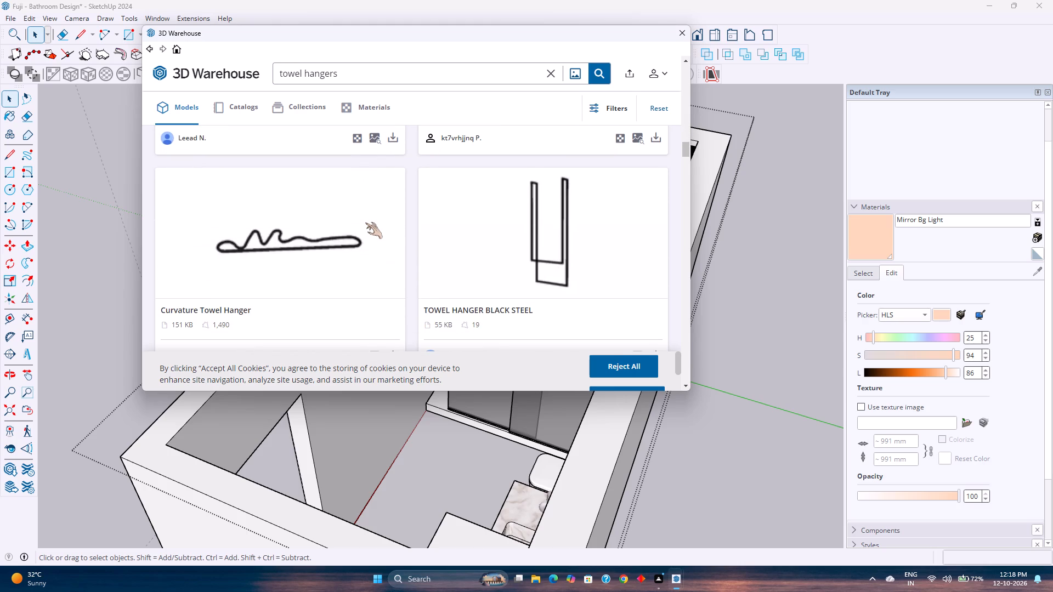
scroll(365, 223, "down", 1)
scroll(273, 232, "down", 2)
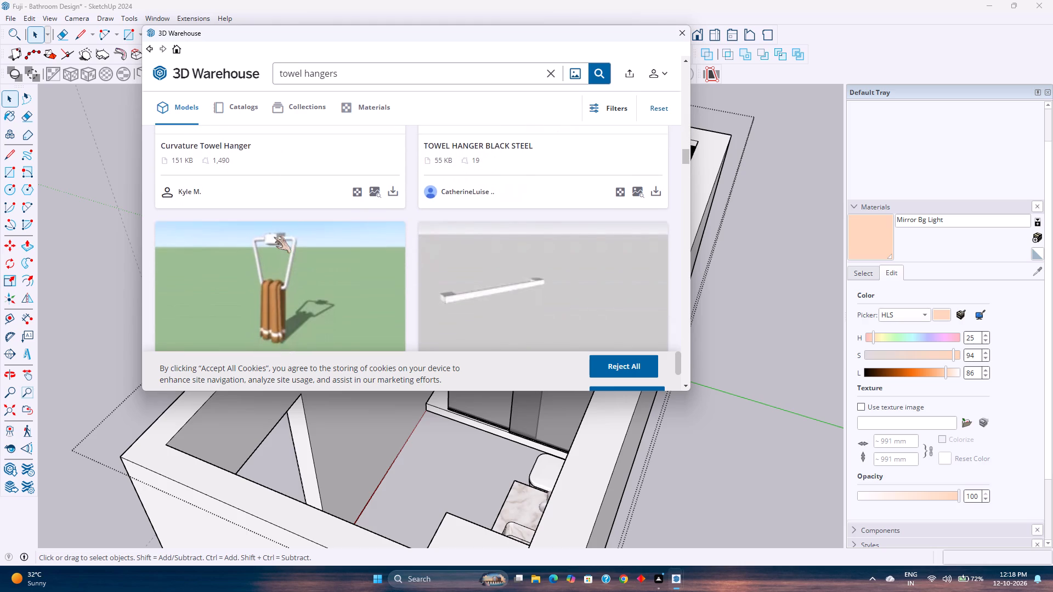
scroll(274, 237, "down", 1)
scroll(435, 255, "down", 5)
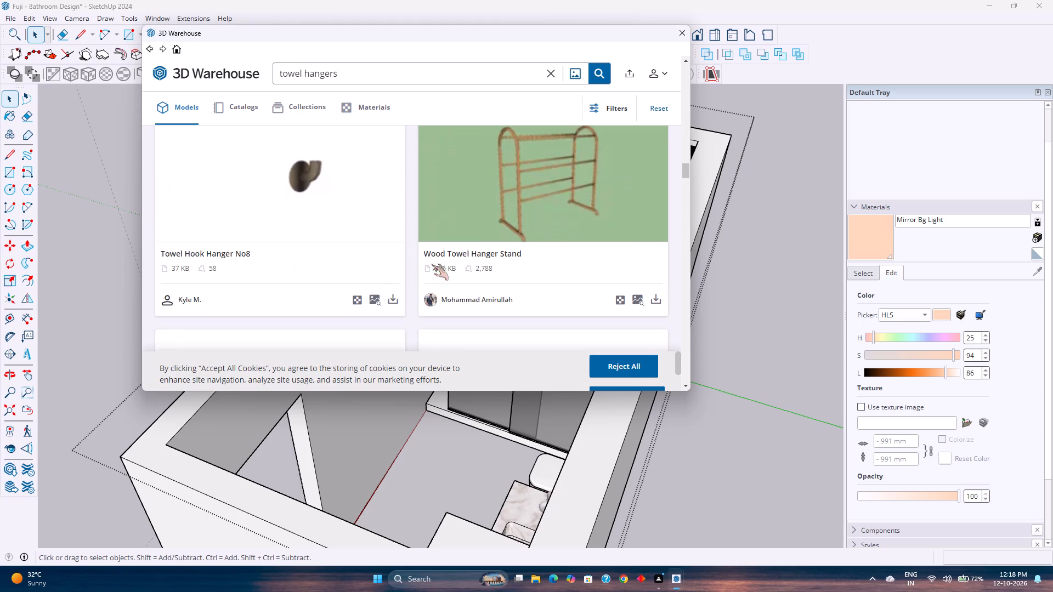
scroll(438, 263, "down", 3)
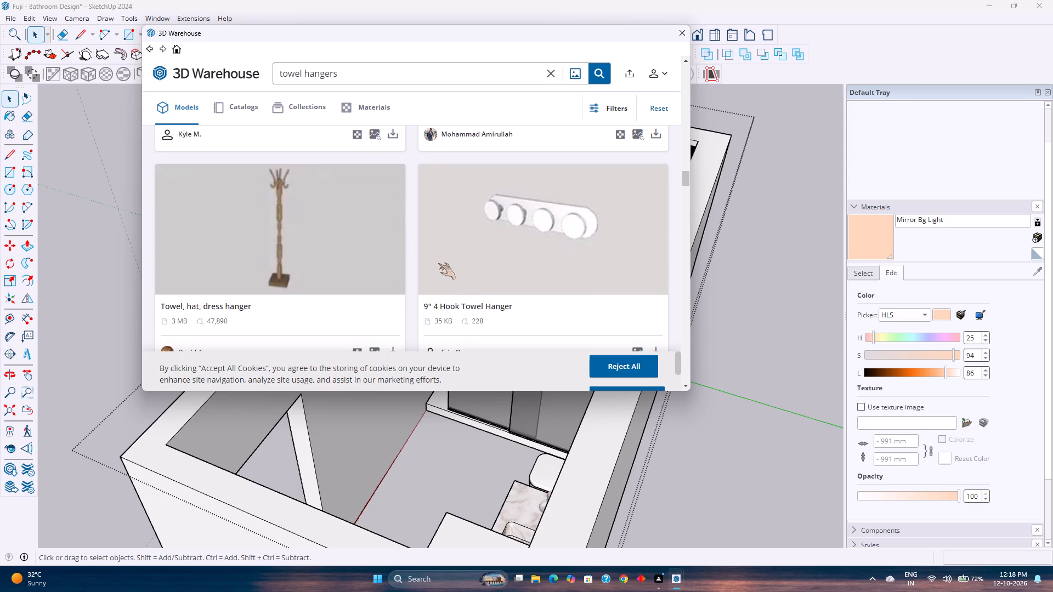
scroll(438, 263, "down", 6)
scroll(438, 263, "up", 2)
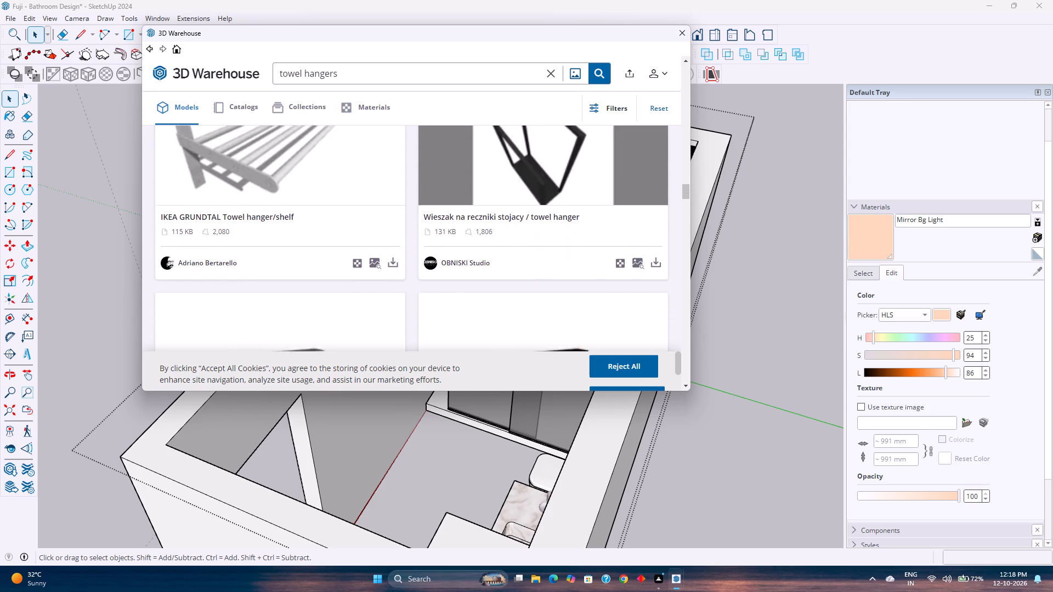
scroll(438, 263, "down", 5)
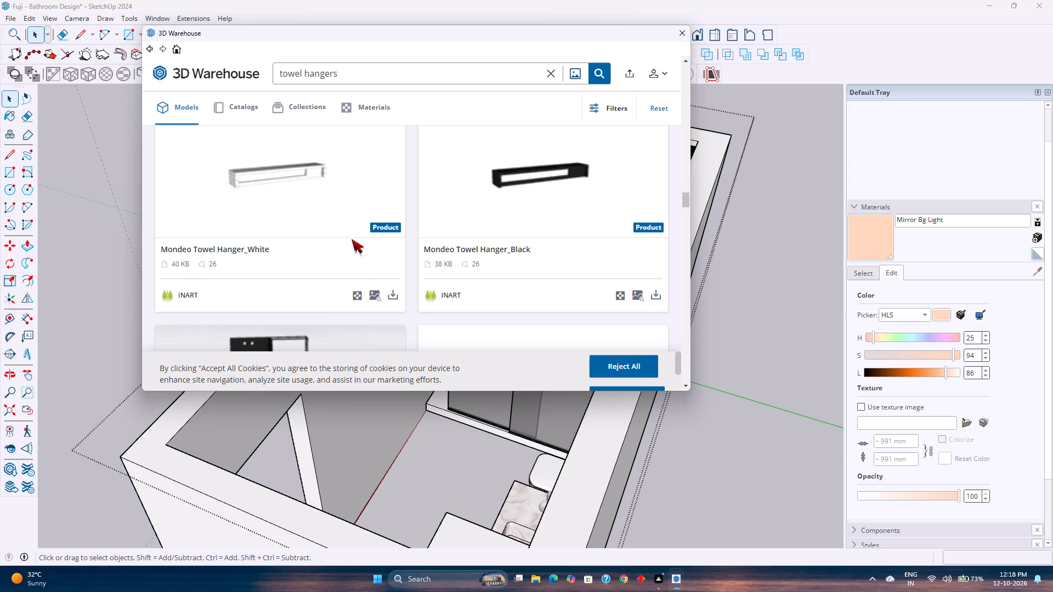
scroll(383, 260, "down", 2)
scroll(383, 260, "up", 2)
Load the Mondeo Towel Hanger_White model and place it on the front wall's inner face inside the shower area.
left_click(394, 292)
left_click(372, 224)
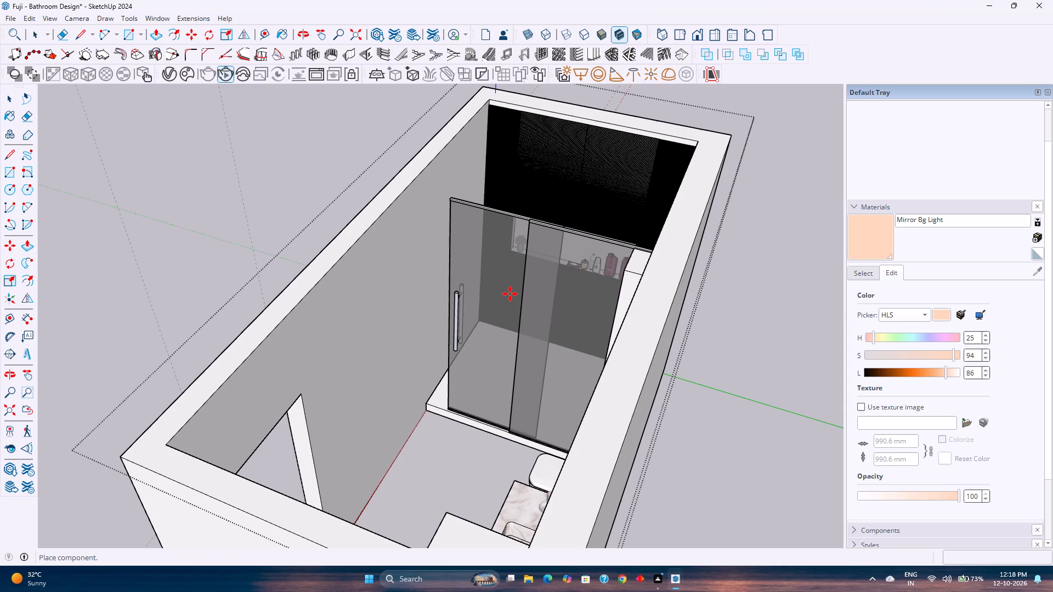
scroll(516, 208, "up", 7)
middle_click_drag(516, 208, 356, 311)
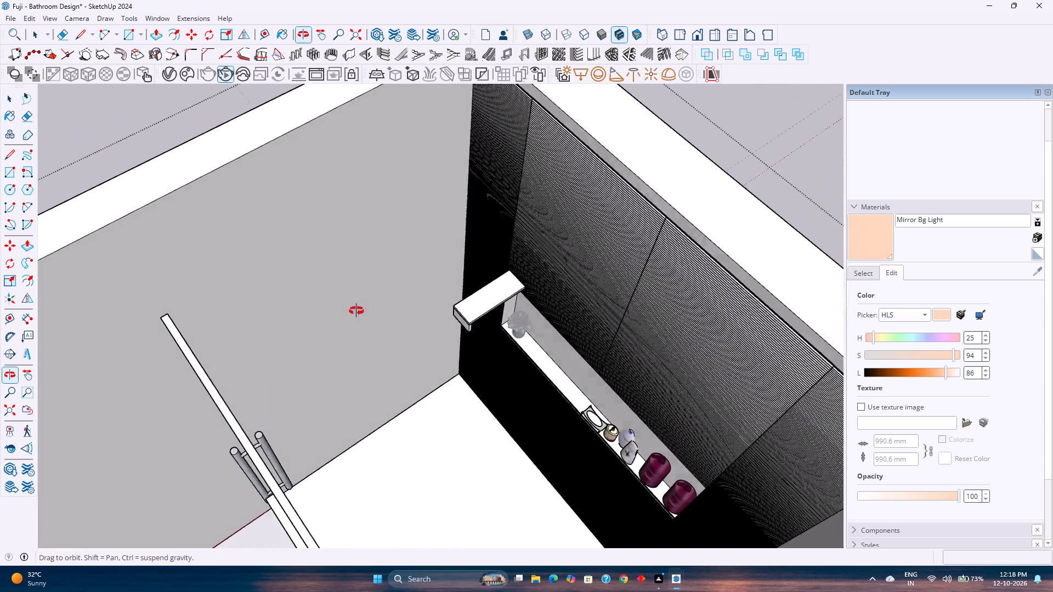
middle_click_drag(356, 311, 353, 312)
left_click(325, 254)
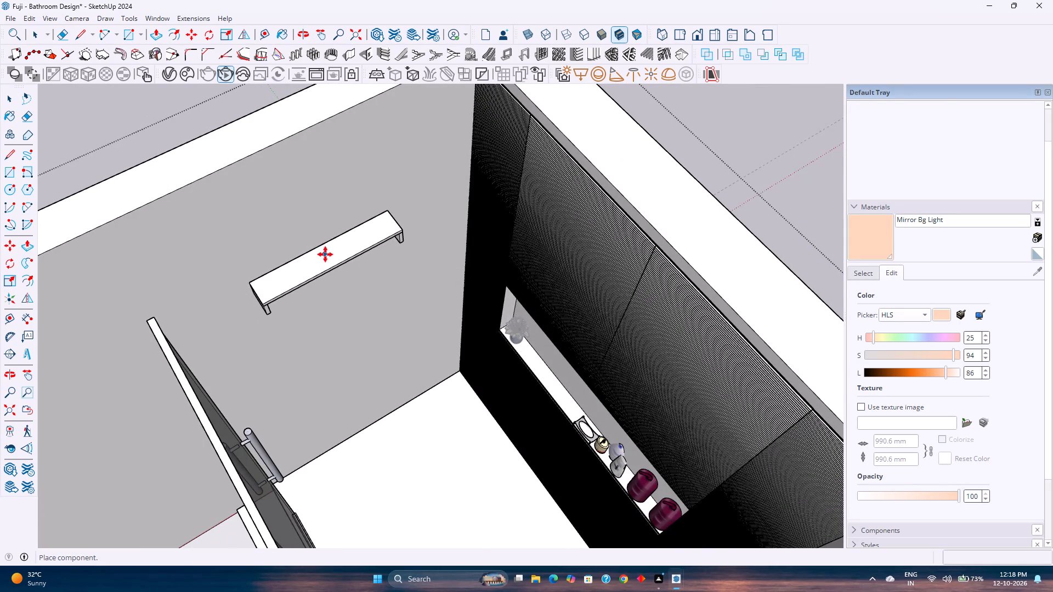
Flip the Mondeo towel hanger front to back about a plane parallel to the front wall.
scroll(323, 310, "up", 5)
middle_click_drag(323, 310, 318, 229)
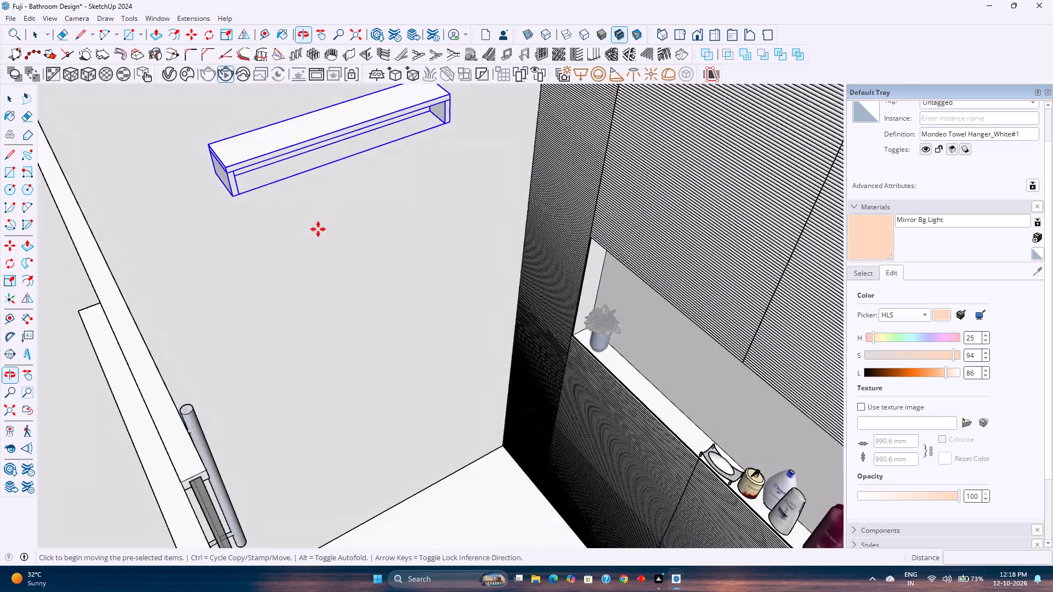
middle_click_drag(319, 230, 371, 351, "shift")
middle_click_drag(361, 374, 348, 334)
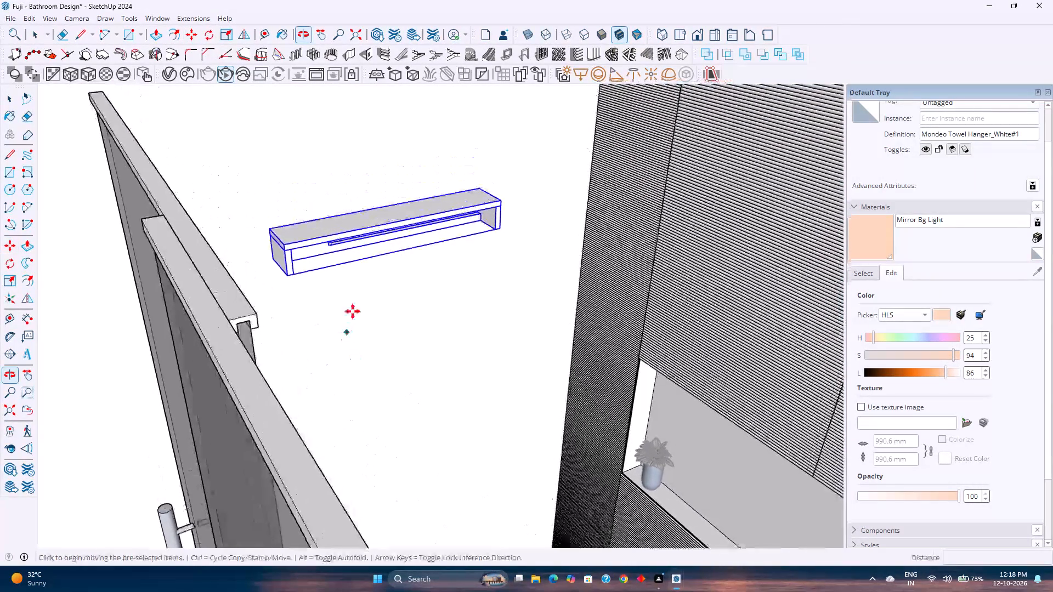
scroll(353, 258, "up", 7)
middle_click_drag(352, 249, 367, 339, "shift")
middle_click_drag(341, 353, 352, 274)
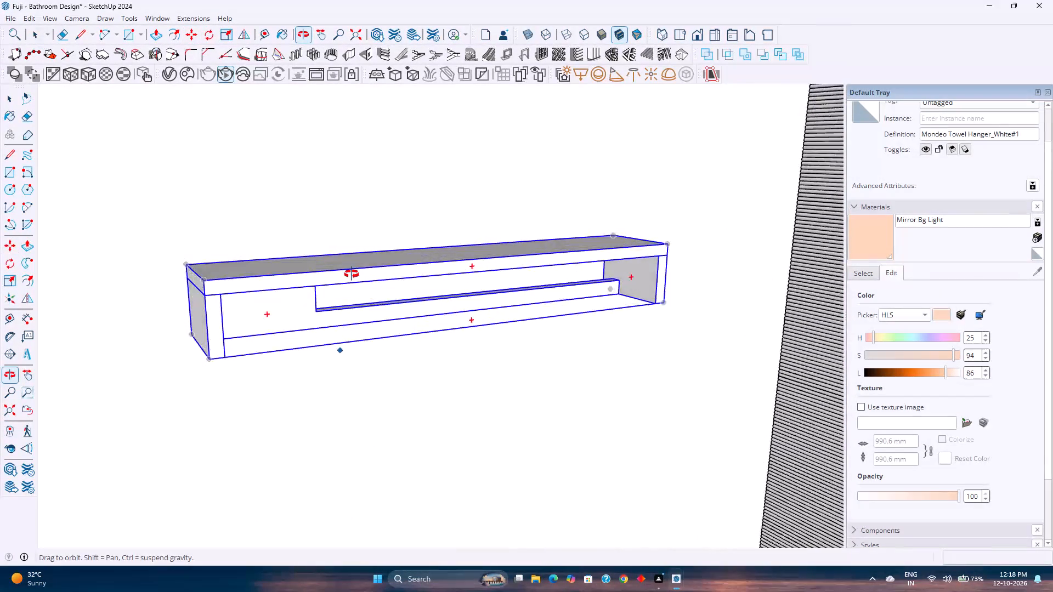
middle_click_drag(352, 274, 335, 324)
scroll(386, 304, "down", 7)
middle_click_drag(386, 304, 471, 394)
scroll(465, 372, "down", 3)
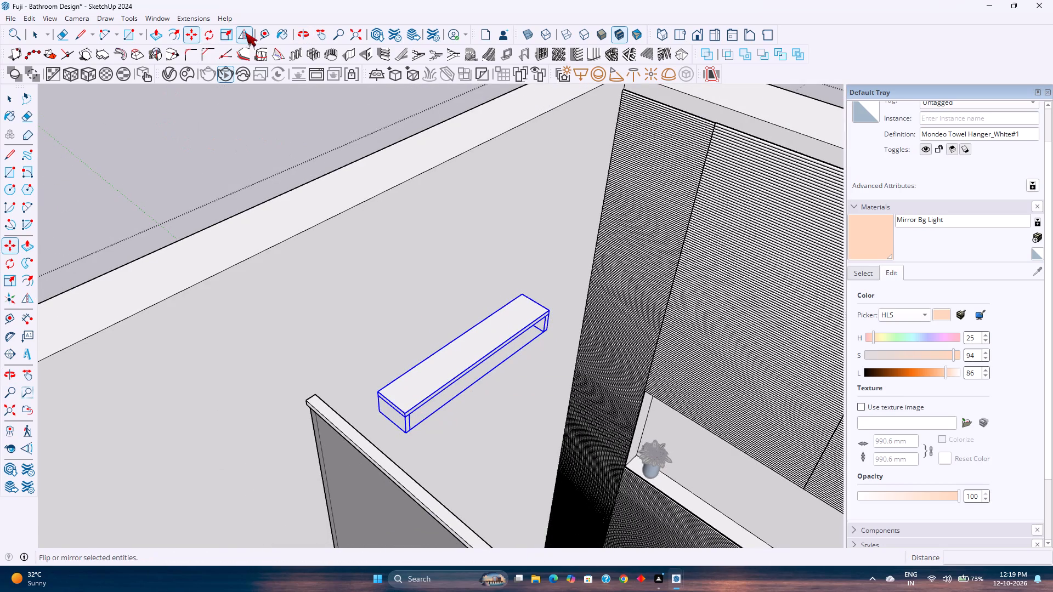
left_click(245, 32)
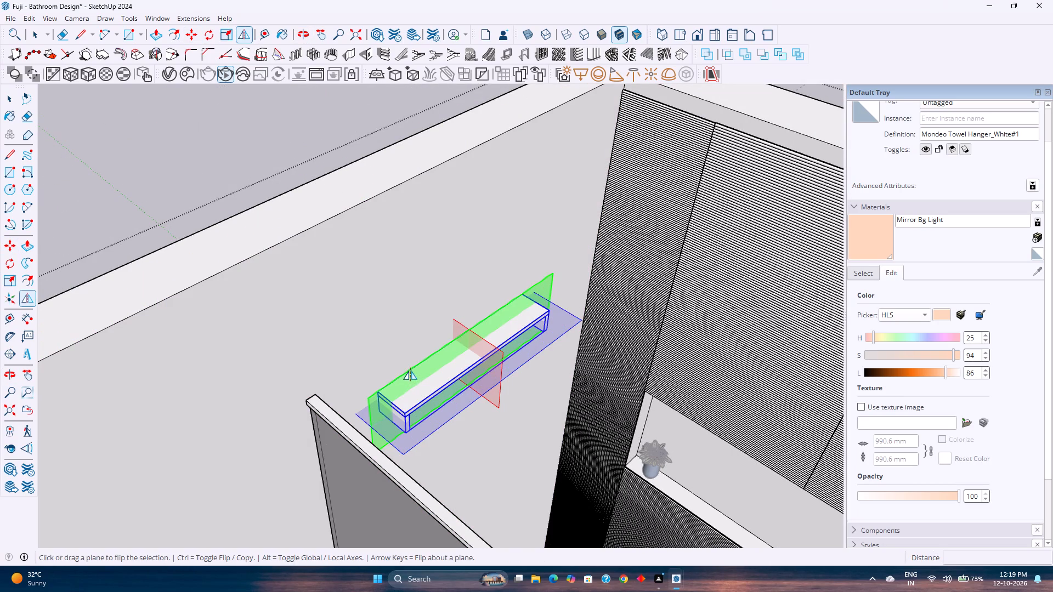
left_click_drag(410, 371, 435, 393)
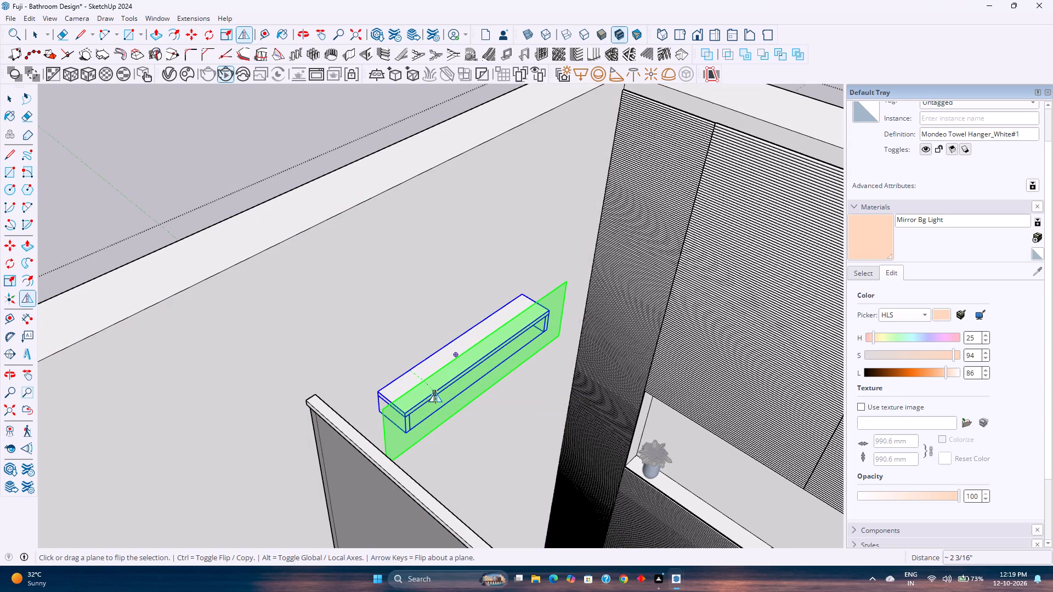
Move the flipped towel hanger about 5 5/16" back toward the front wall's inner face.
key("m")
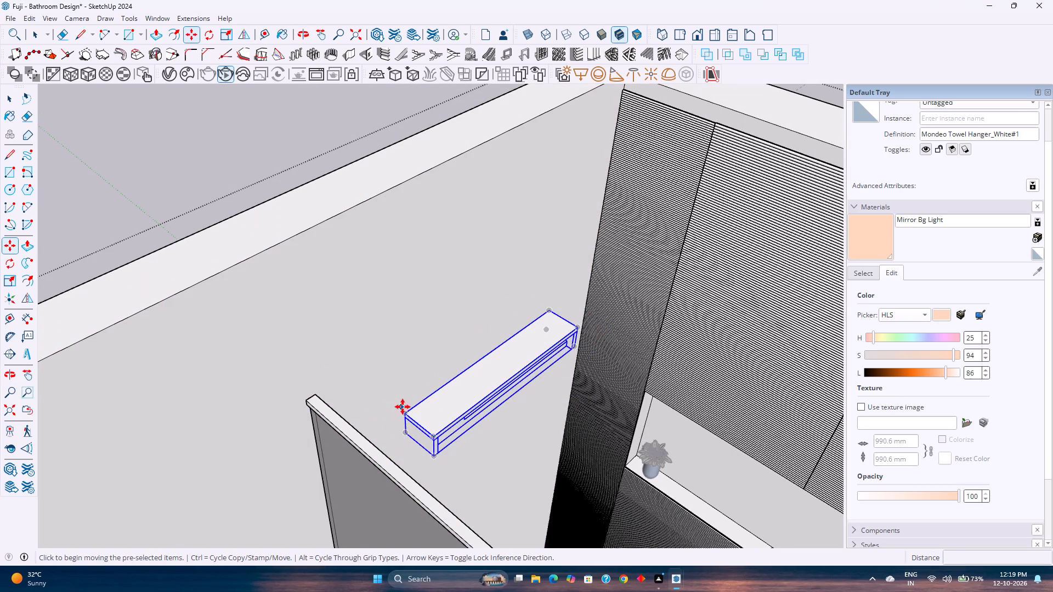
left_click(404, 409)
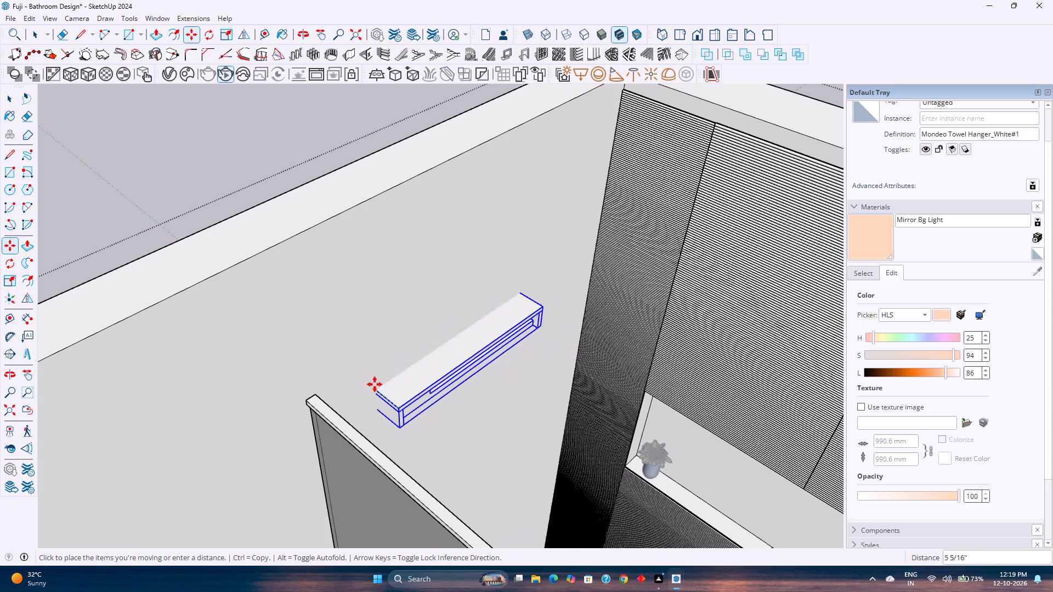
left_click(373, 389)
Delete the Mondeo towel hanger from the front wall.
middle_click_drag(505, 403, 356, 341)
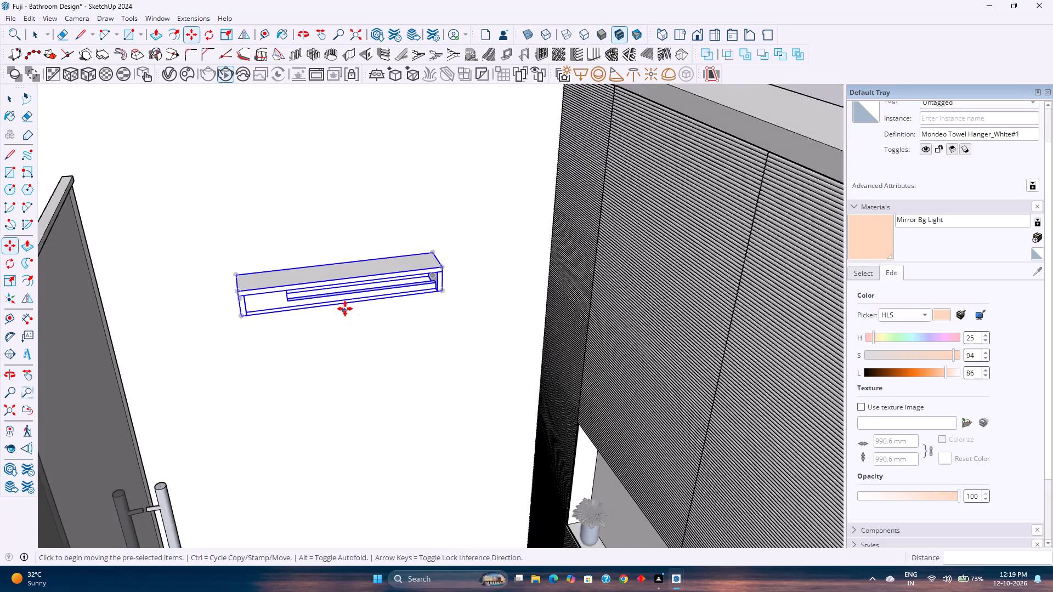
scroll(345, 309, "up", 3)
middle_click_drag(356, 316, 416, 407, "shift")
middle_click_drag(384, 420, 356, 348)
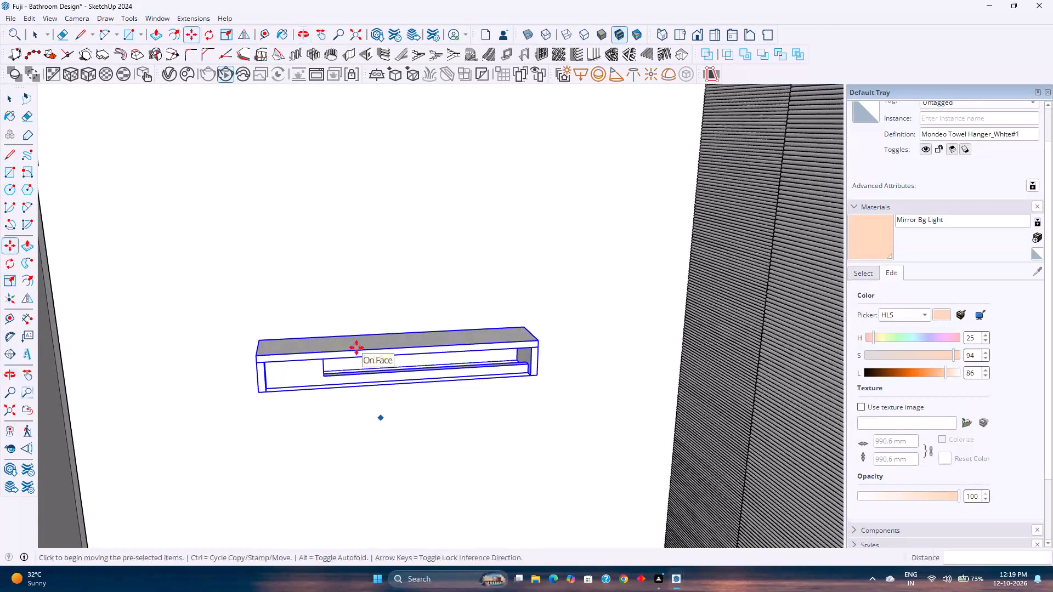
key("Delete")
key("space")
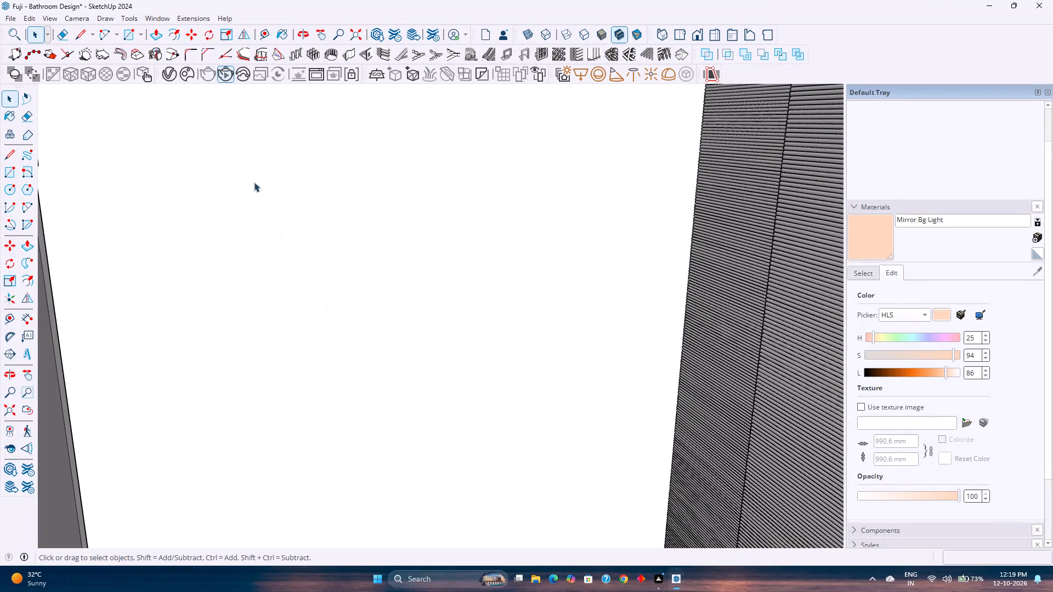
Reopen 3D Warehouse and browse the towel hanger models for a replacement.
double_click(269, 214)
middle_click_drag(269, 214, 390, 365)
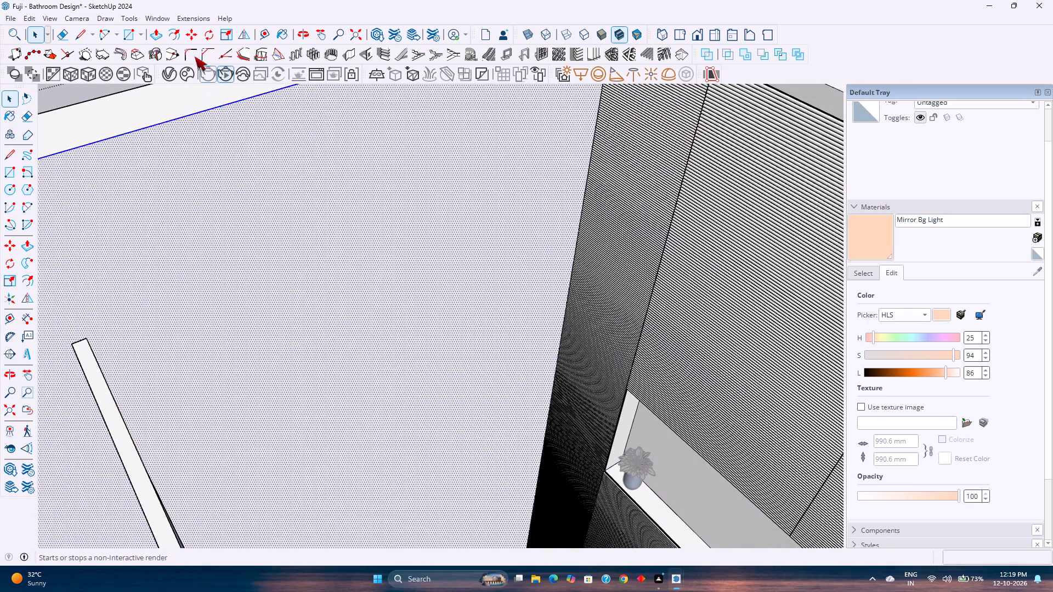
left_click(148, 16)
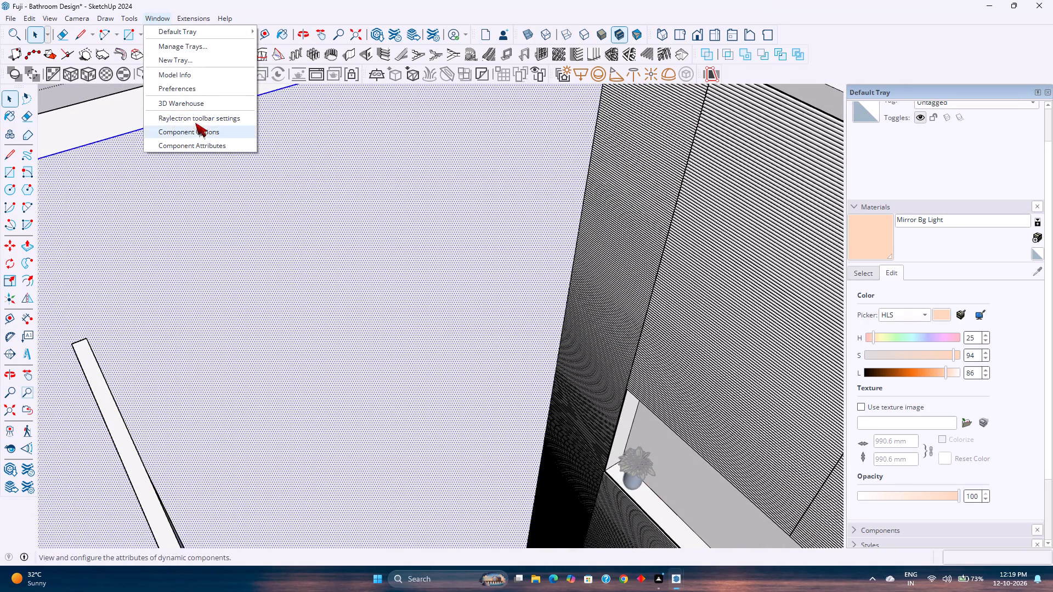
left_click(193, 107)
scroll(341, 172, "down", 1)
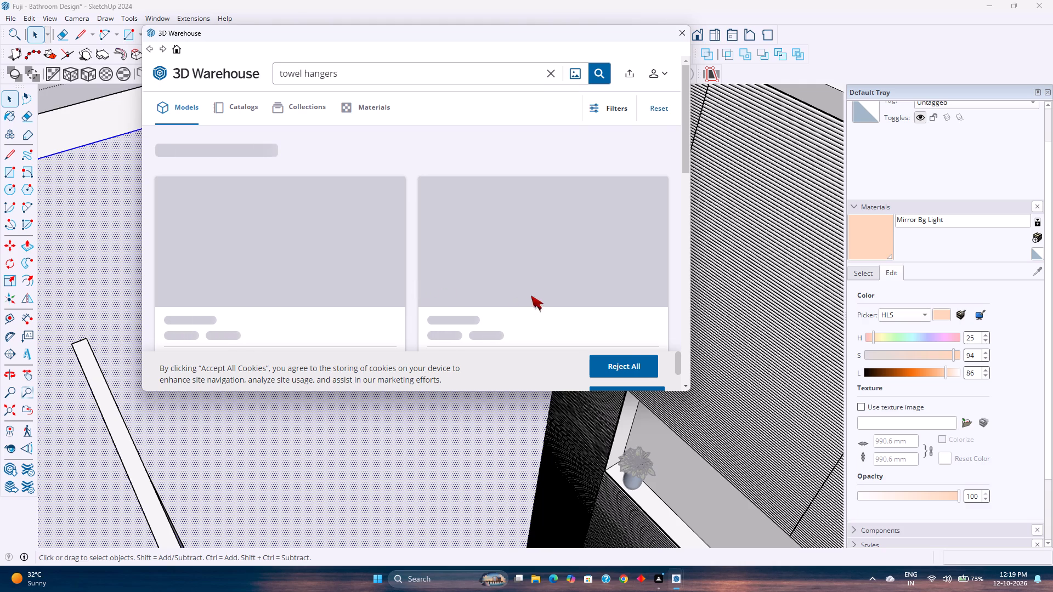
scroll(556, 291, "down", 4)
scroll(556, 291, "up", 3)
scroll(556, 291, "down", 5)
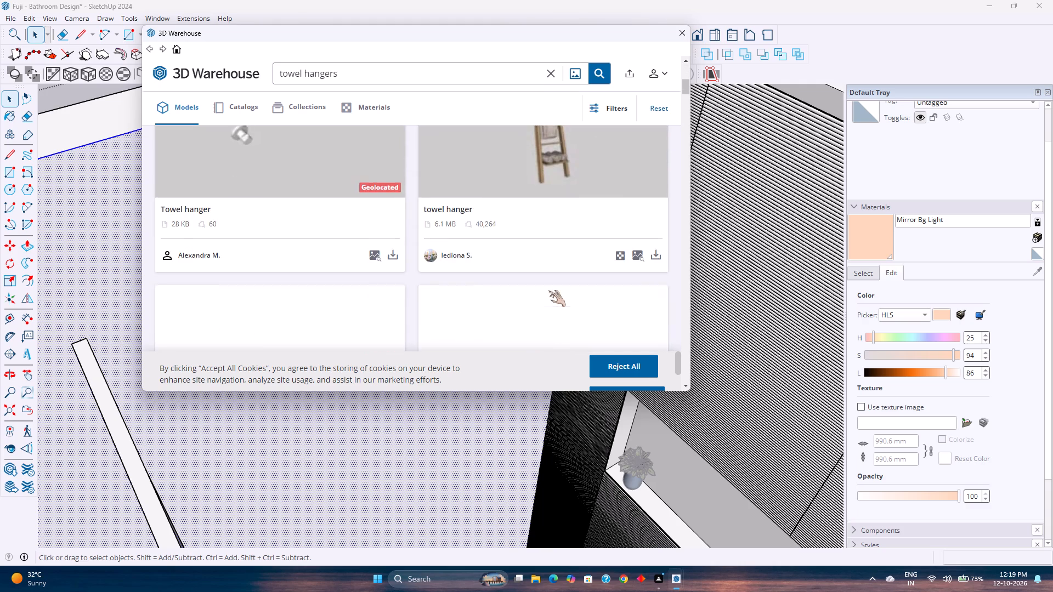
scroll(548, 291, "down", 8)
scroll(450, 277, "up", 2)
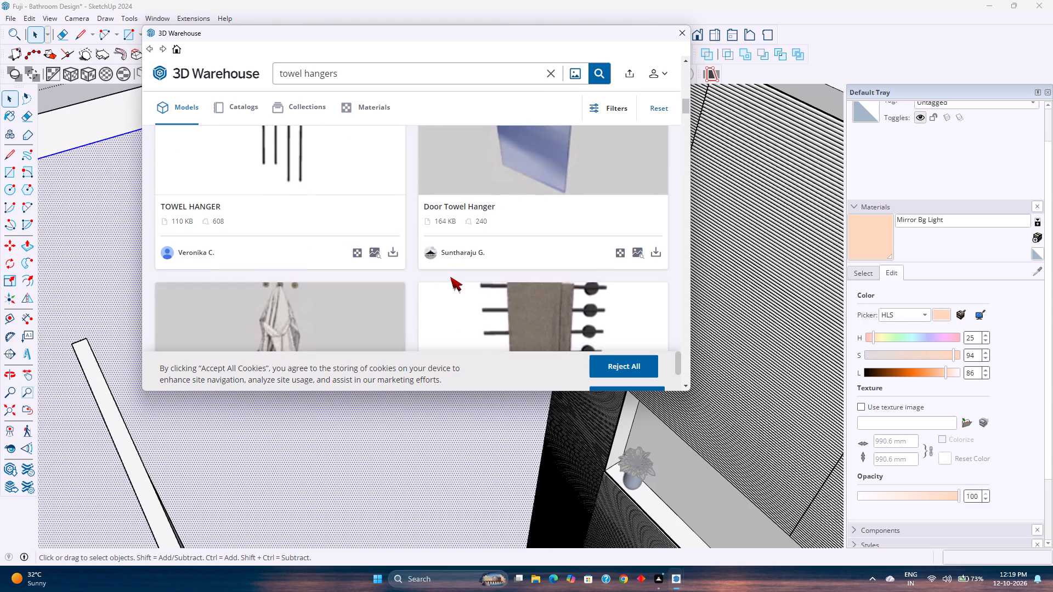
scroll(450, 277, "up", 2)
scroll(450, 277, "down", 16)
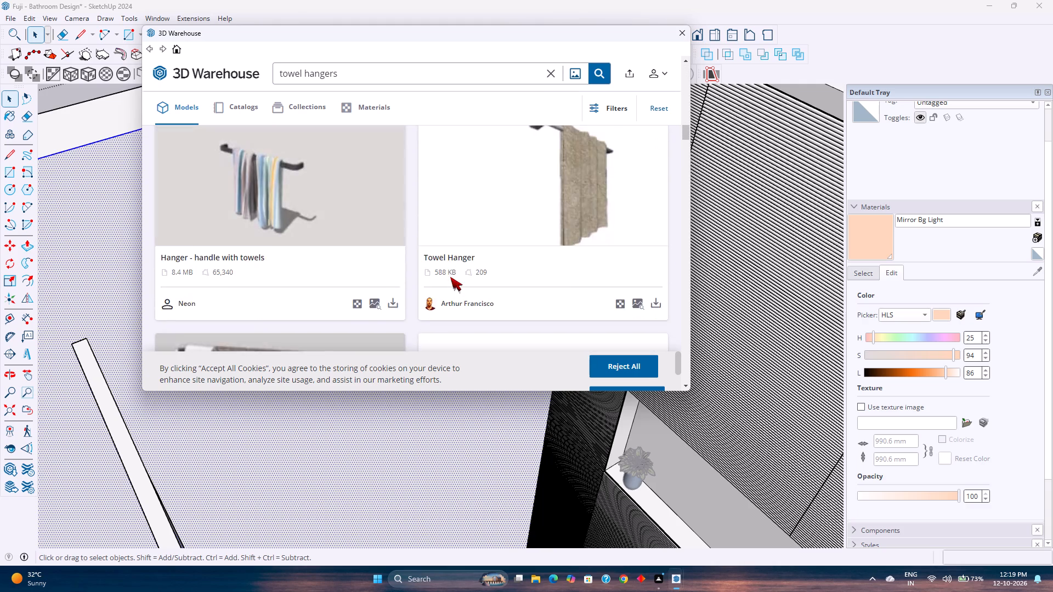
scroll(450, 277, "down", 1)
scroll(450, 277, "up", 3)
scroll(450, 277, "down", 8)
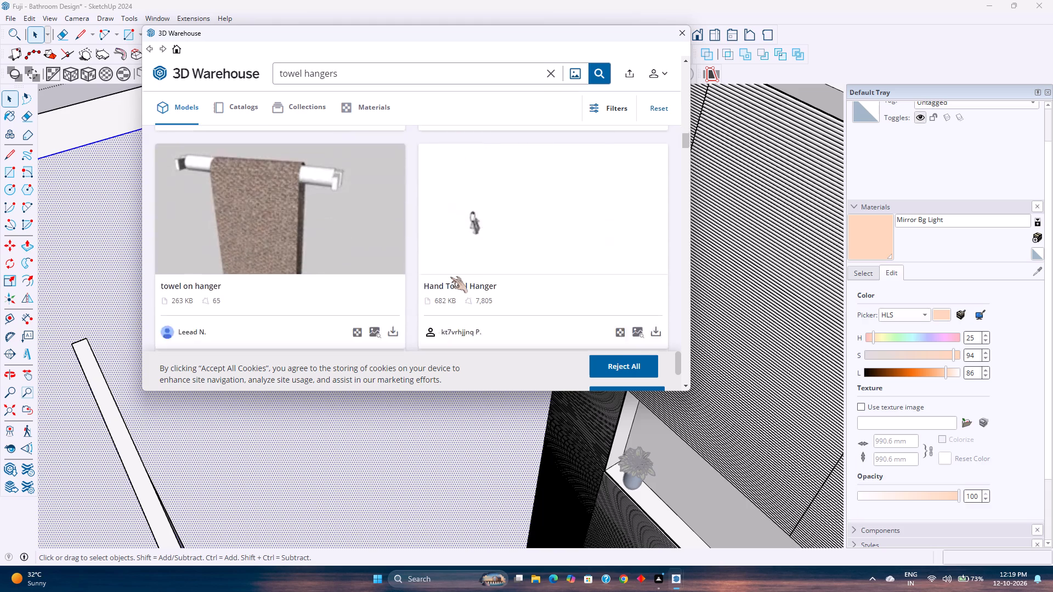
scroll(450, 277, "down", 4)
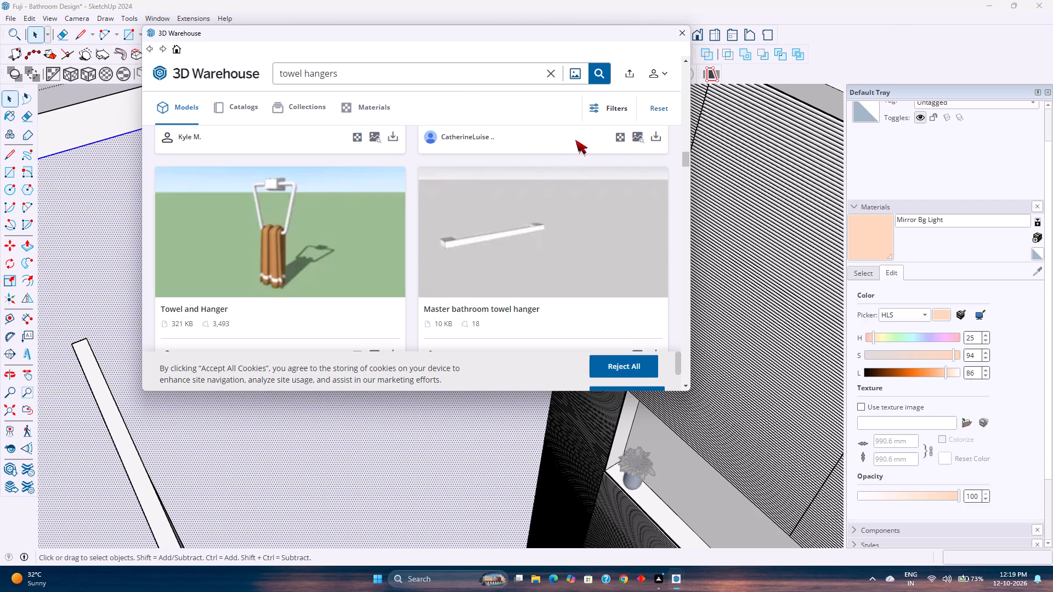
Search 3D Warehouse for "towel holder".
left_click(452, 79)
key("BackSpace")
key("BackSpace")
key("BackSpace")
key("BackSpace")
key("BackSpace")
key("BackSpace")
type("ol")
type("der")
key("Return")
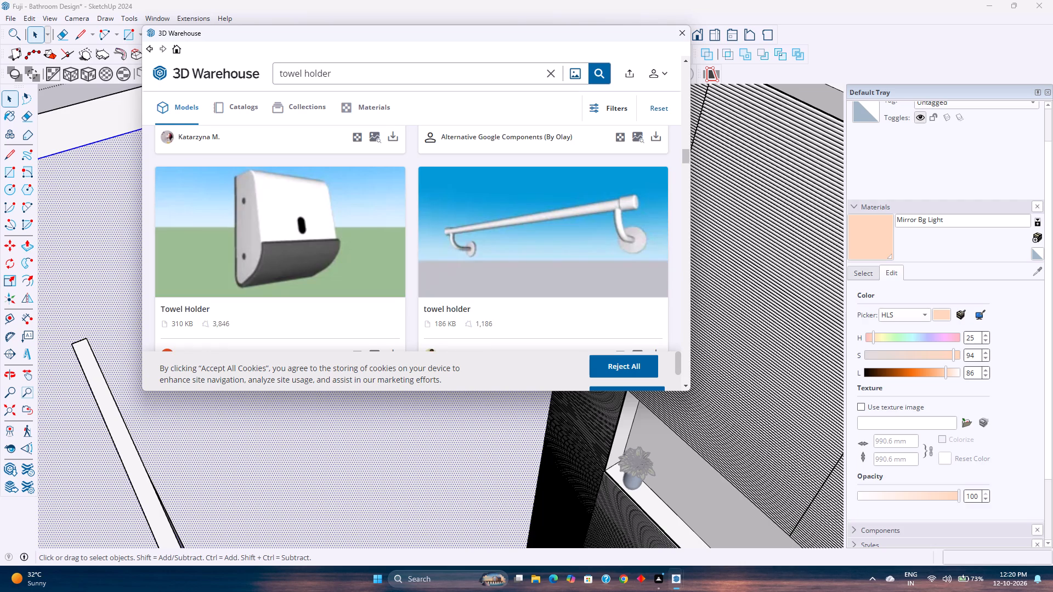
Browse the towel holder models for a wall-mounted rack that suits the bathroom.
scroll(569, 273, "down", 5)
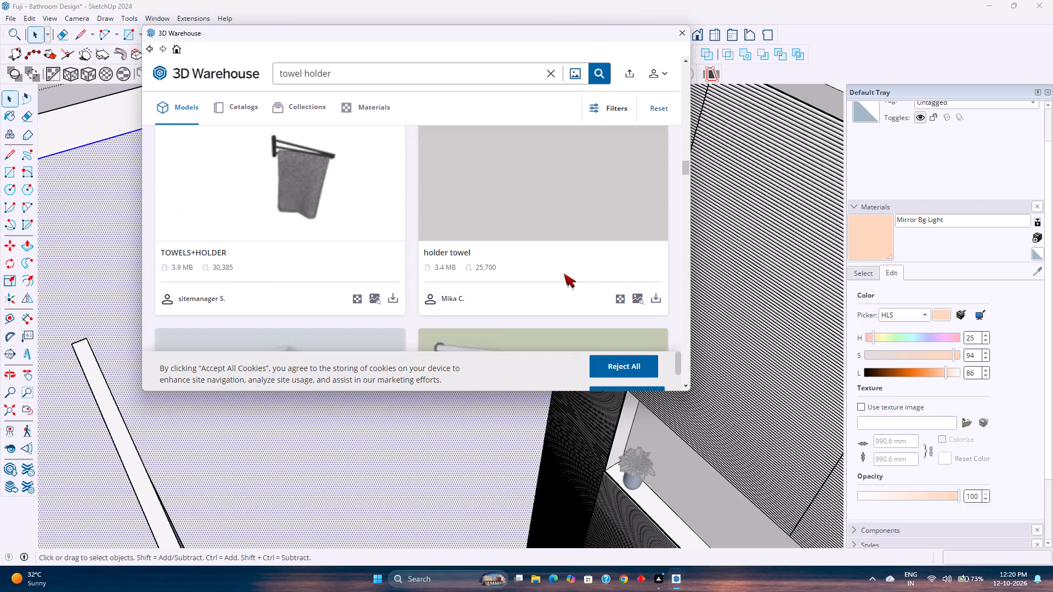
scroll(450, 260, "down", 5)
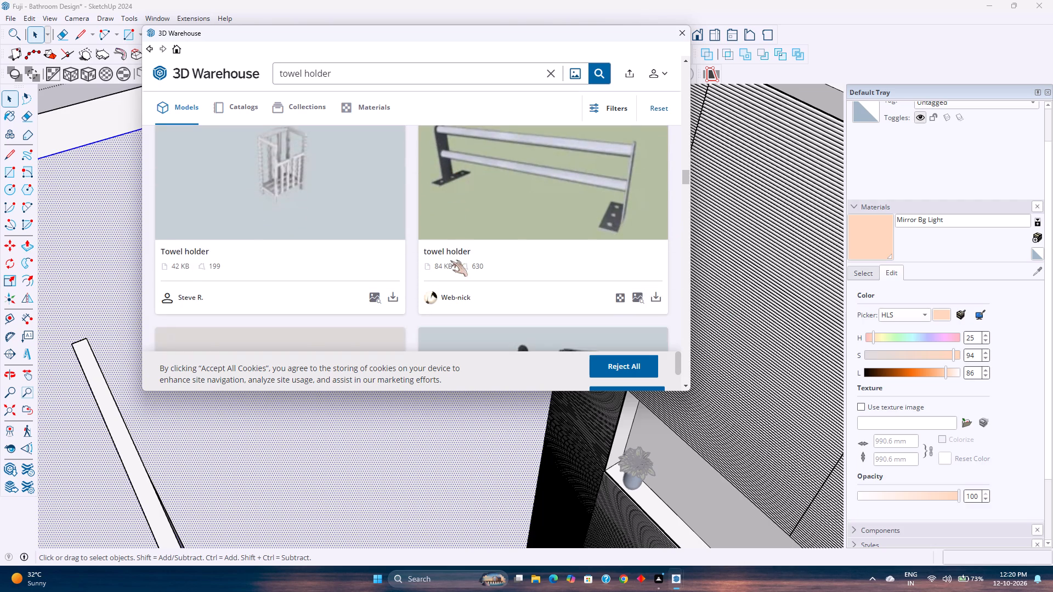
scroll(450, 260, "down", 3)
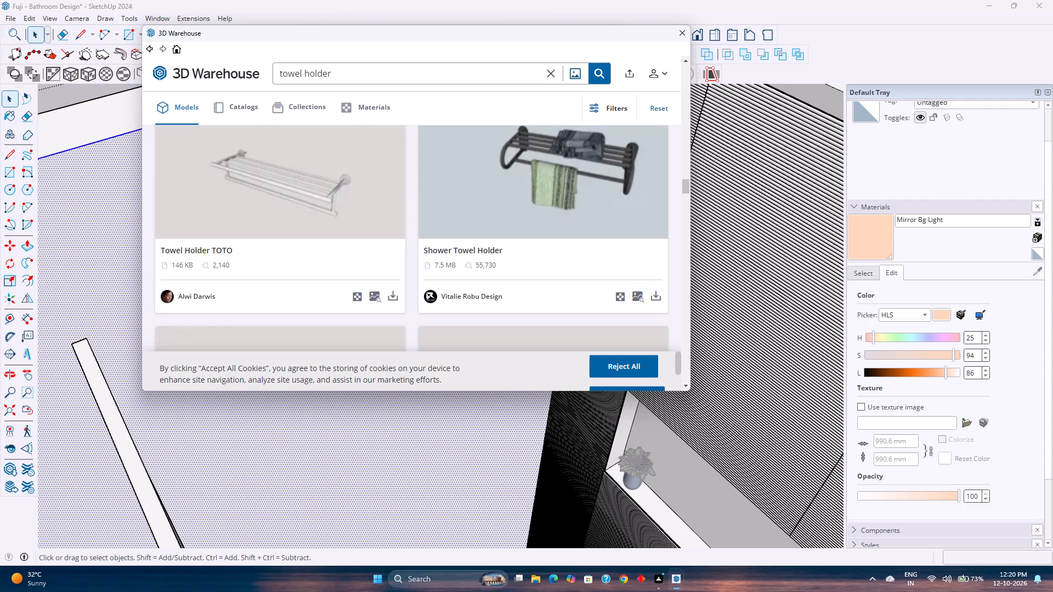
scroll(416, 243, "down", 2)
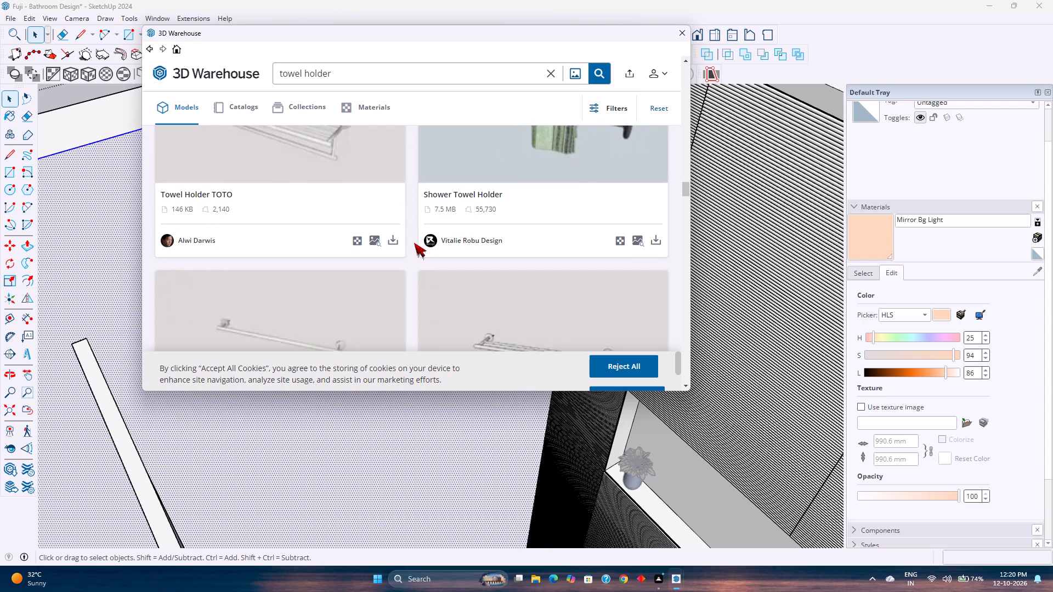
scroll(414, 243, "up", 2)
scroll(414, 243, "down", 1)
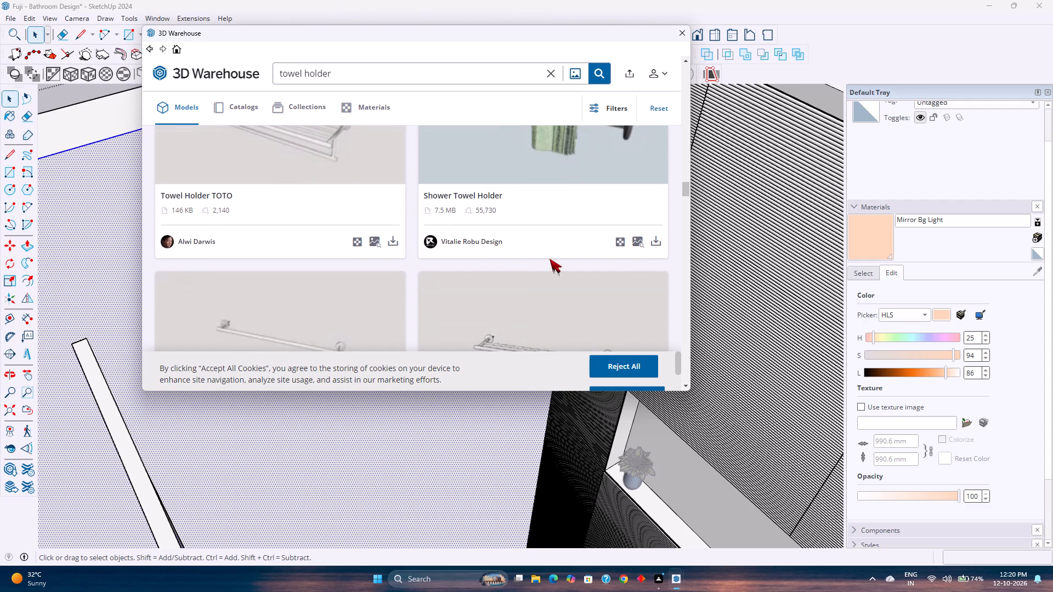
Load the Shower Towel Holder model and place it on the front wall's inner face beside the fluted panelling.
left_click(652, 243)
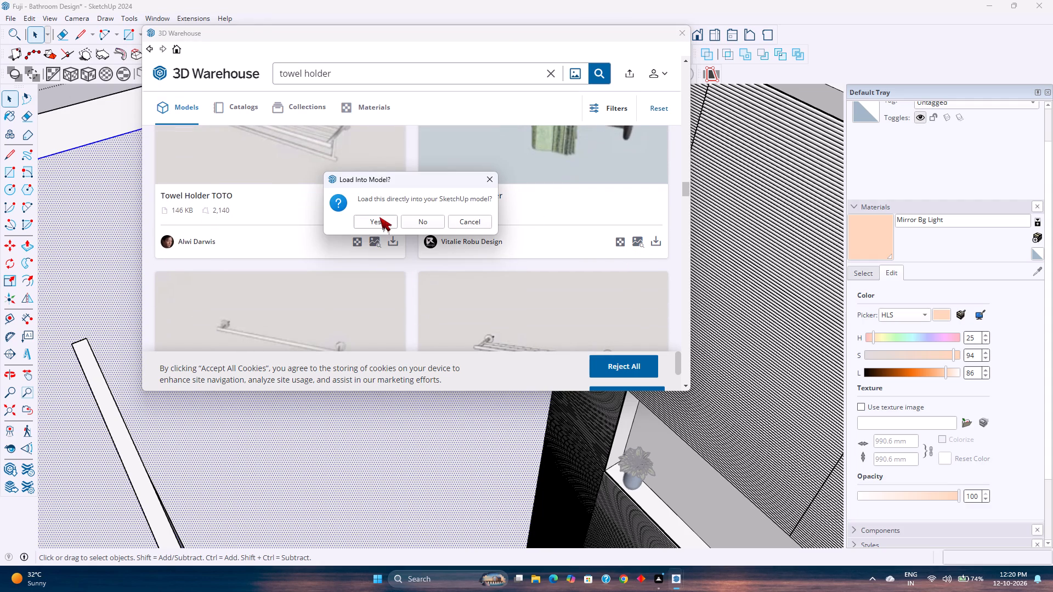
left_click(376, 221)
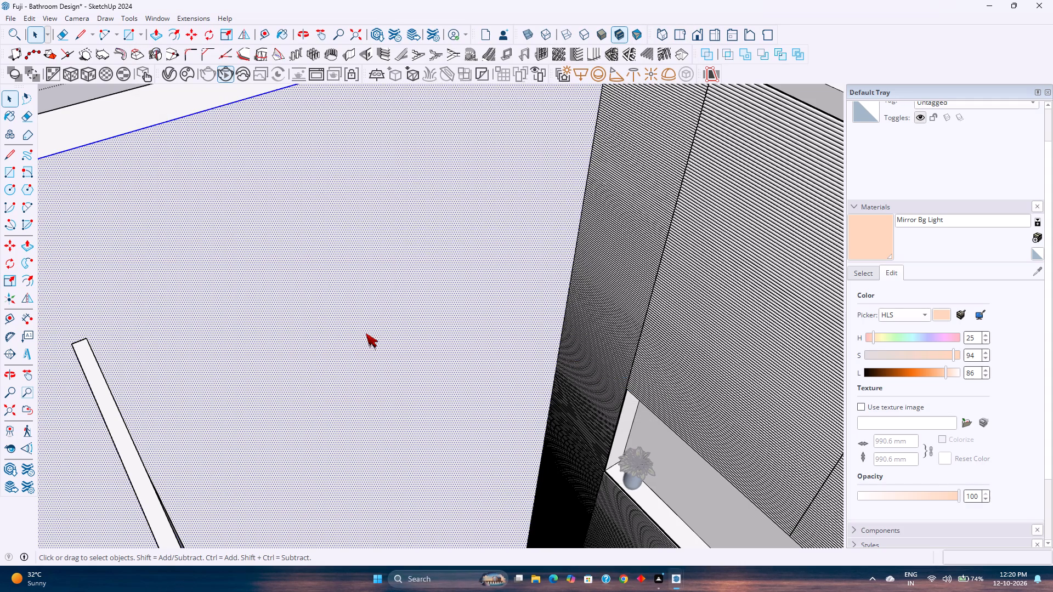
scroll(366, 333, "down", 9)
scroll(366, 326, "up", 4)
scroll(366, 326, "down", 3)
scroll(376, 308, "up", 1)
scroll(377, 307, "down", 4)
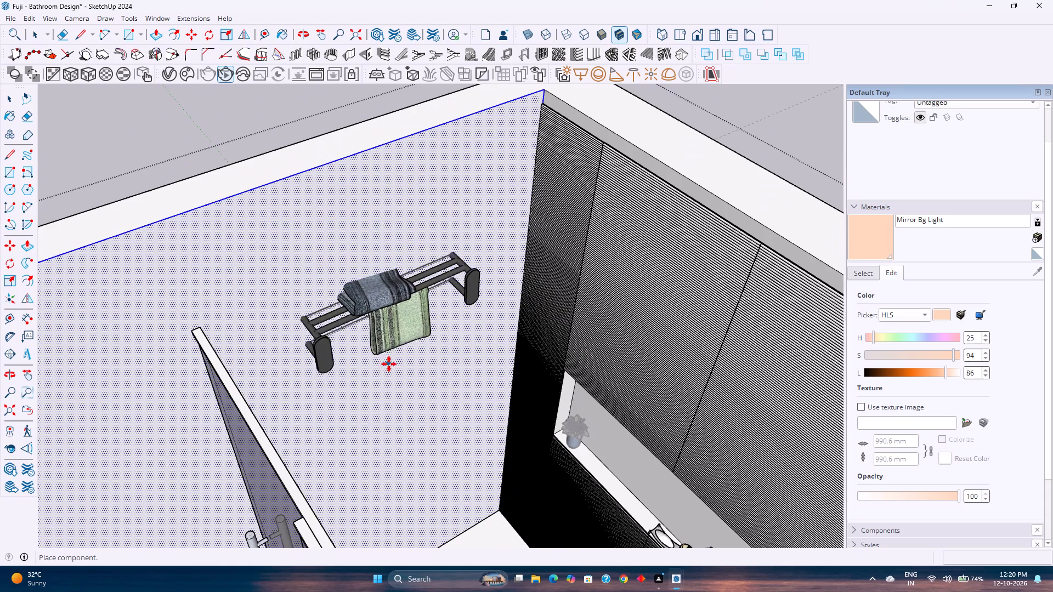
left_click(388, 399)
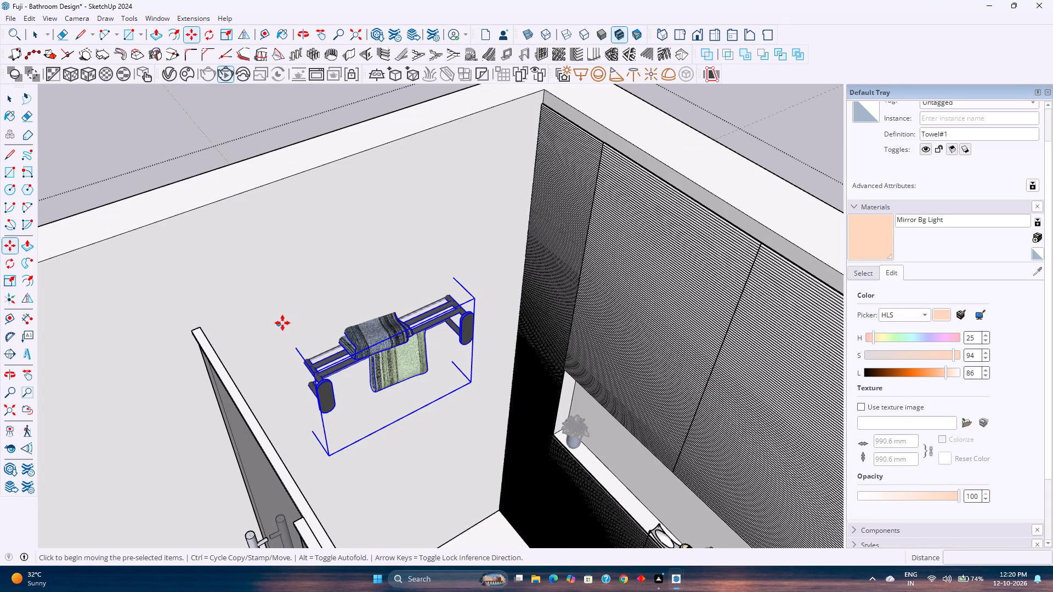
Move the towel holder about 5 1/2" out from the front wall so the whole rack clears the wall face.
left_click(282, 323)
left_click(299, 354)
Scale the towel holder's depth along the green axis to about 0.81.
scroll(366, 396, "up", 2)
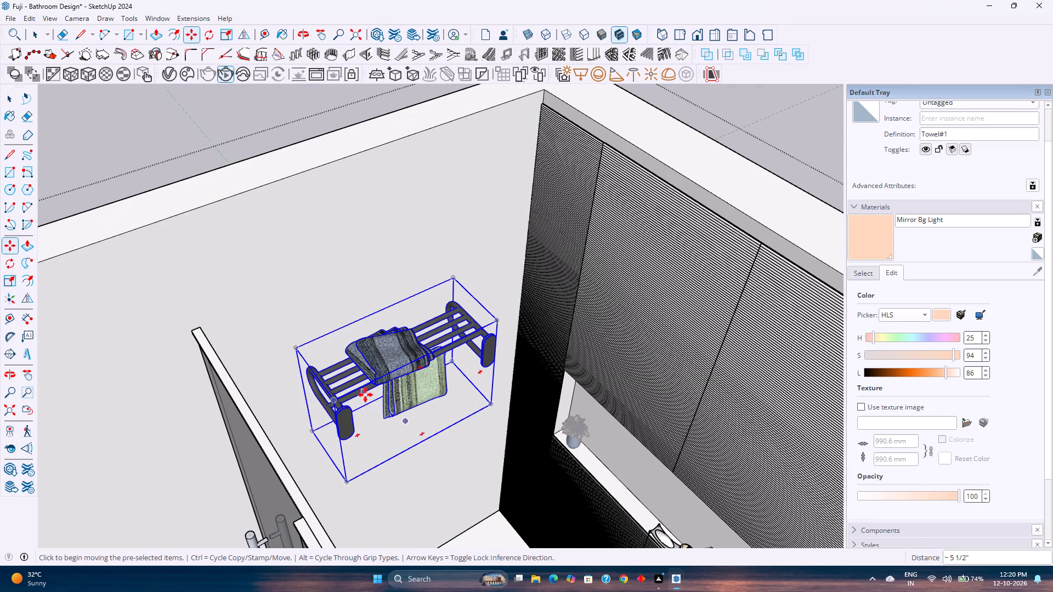
scroll(365, 395, "up", 3)
middle_click_drag(365, 394, 280, 391)
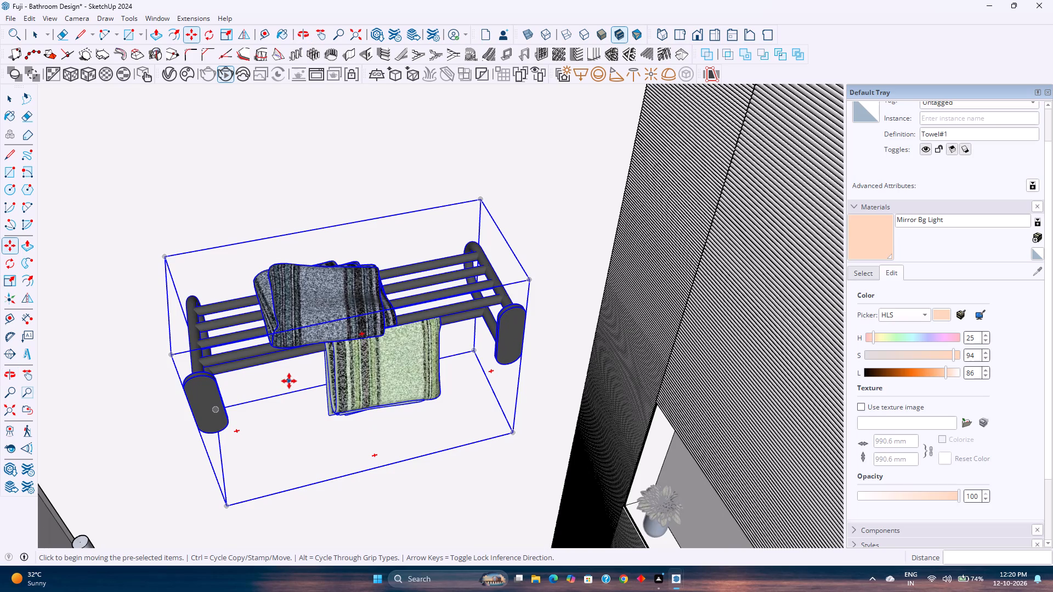
key("s")
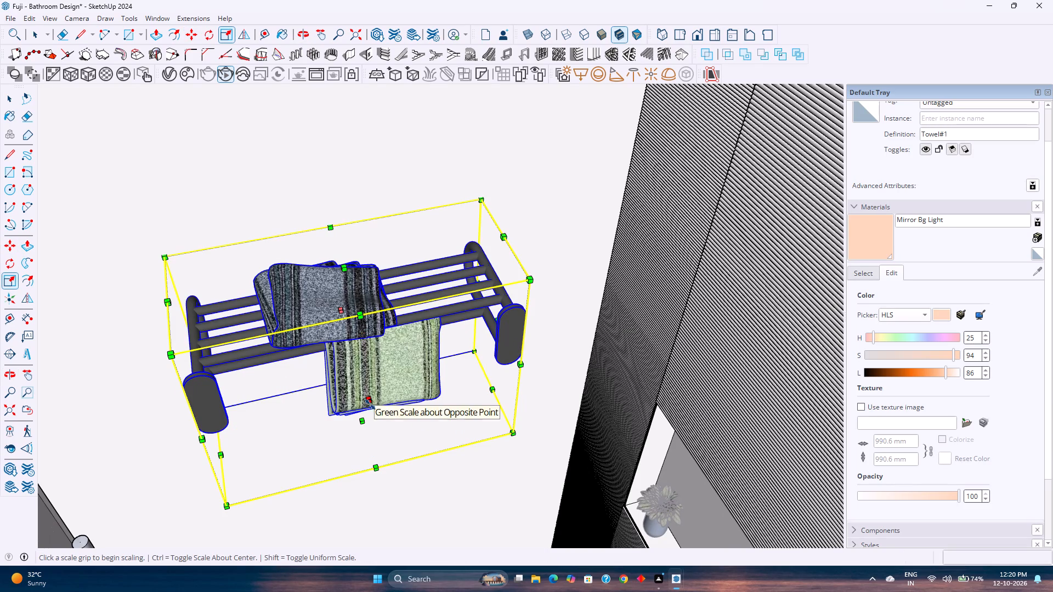
left_click(370, 405)
left_click(361, 382)
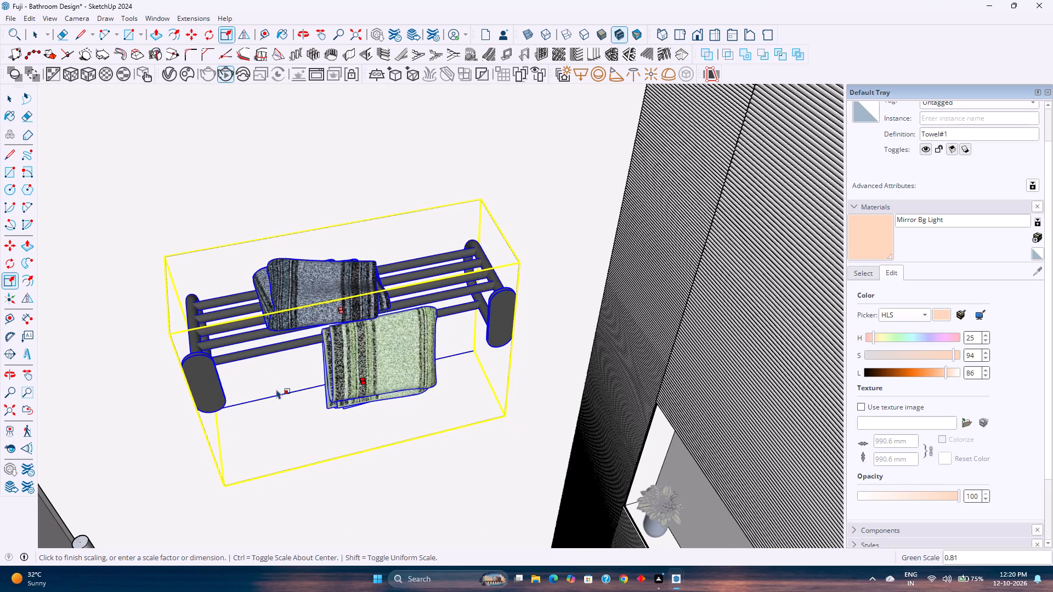
Scale the towel holder's length along the red axis to about 1.22.
left_click(195, 376)
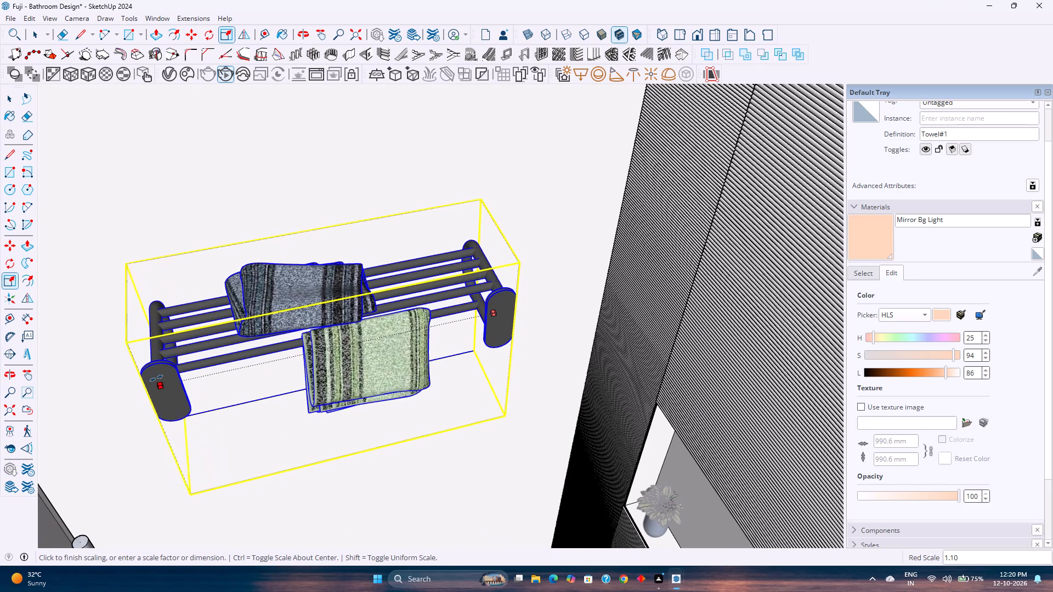
left_click(123, 385)
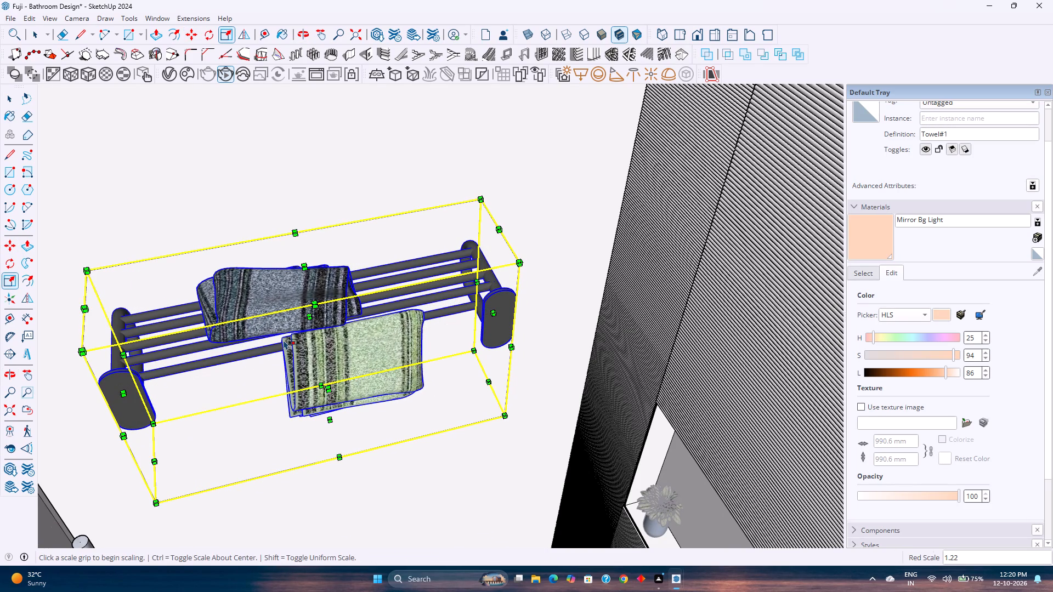
Move the towel holder along the red axis to the fluted panelling's edge, and back about 1' 1/16" from it.
key("m")
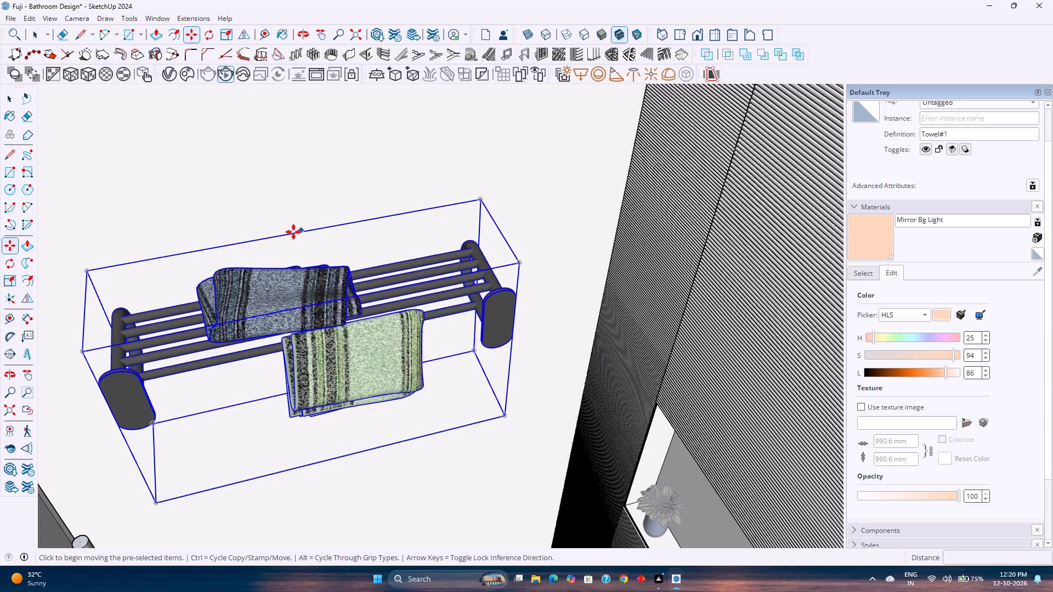
left_click(484, 197)
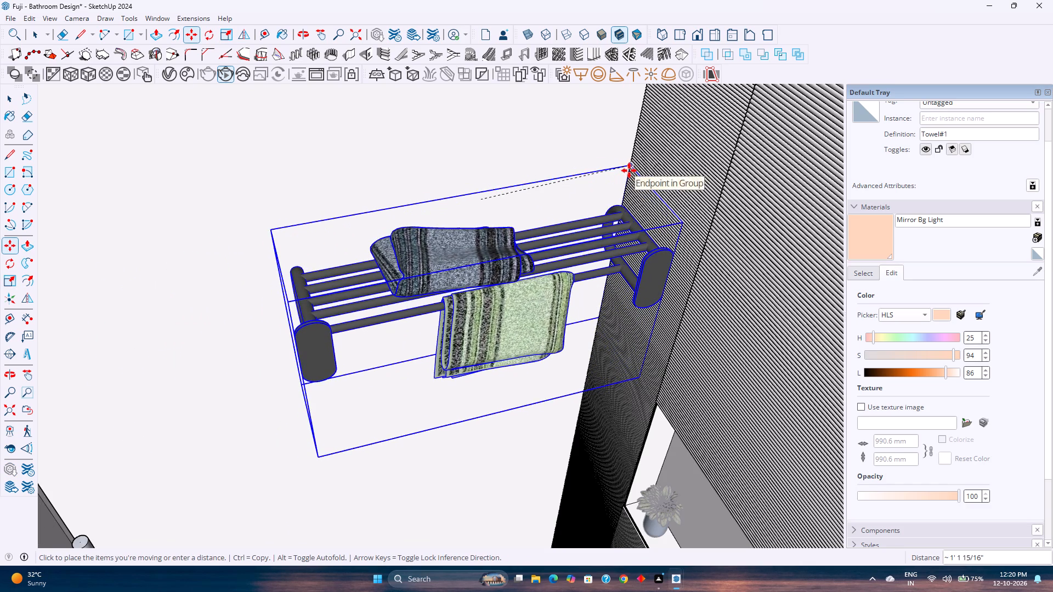
key("Left")
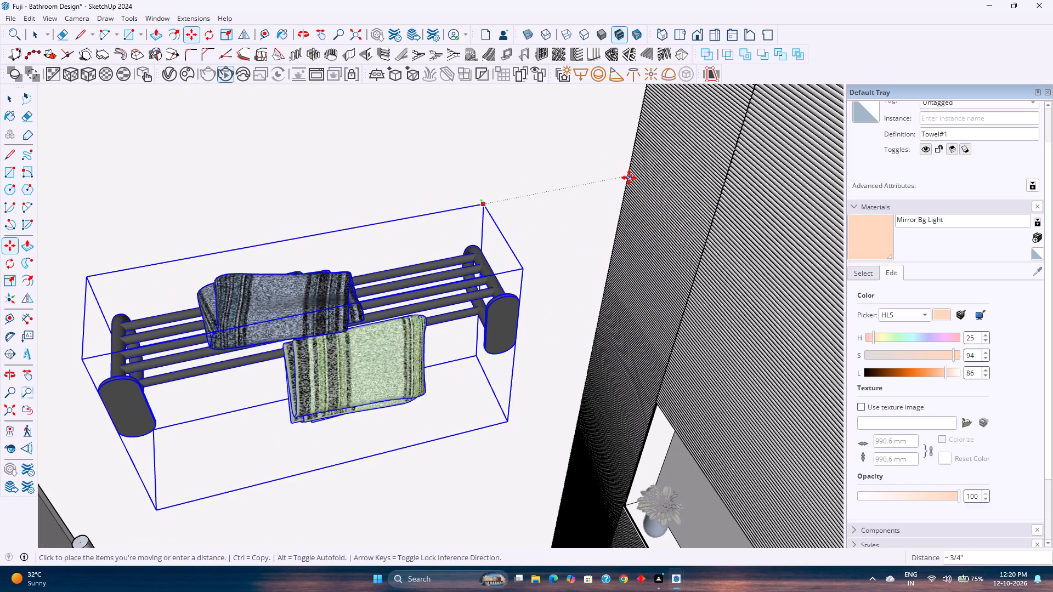
key("Right")
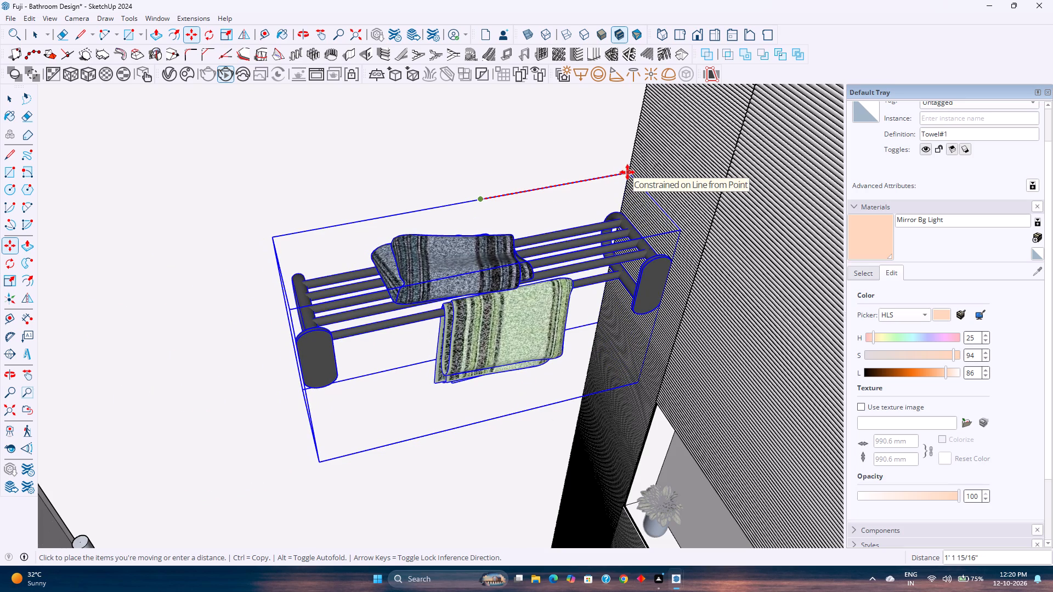
left_click(627, 172)
left_click(628, 175)
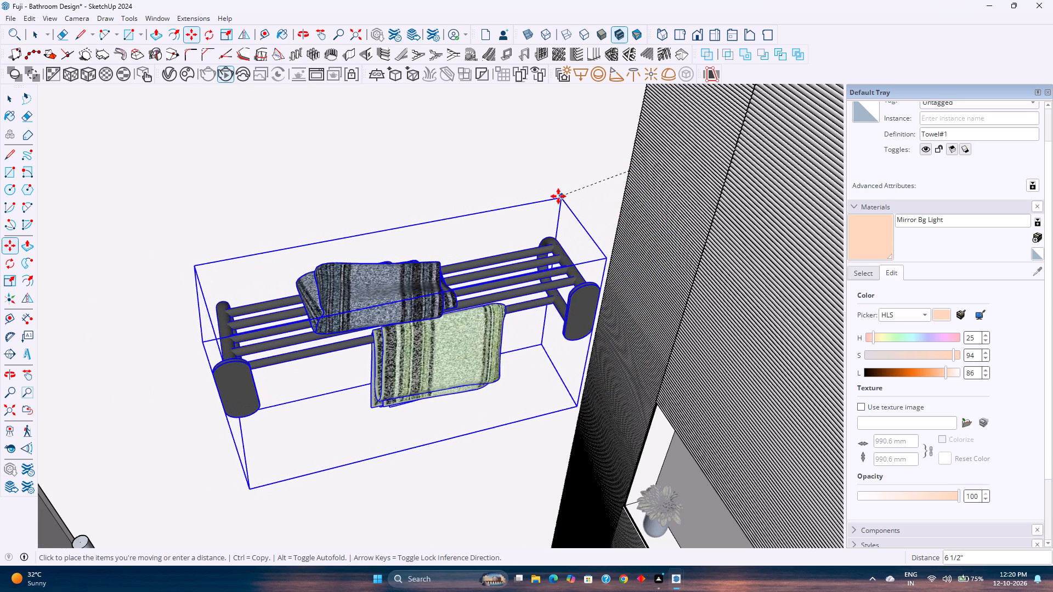
scroll(518, 194, "down", 6)
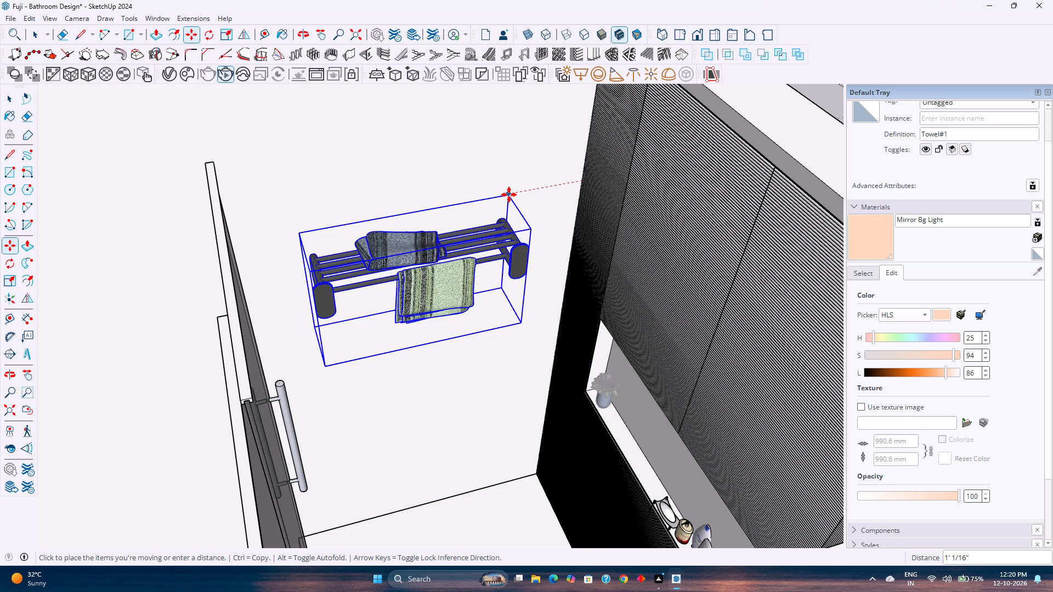
left_click(509, 195)
key("space")
Examine the towel holder's position on the wall relative to the glass partition and the fluted panelling.
scroll(447, 272, "down", 1)
middle_click_drag(447, 272, 614, 151)
scroll(584, 173, "down", 1)
left_click(8, 417)
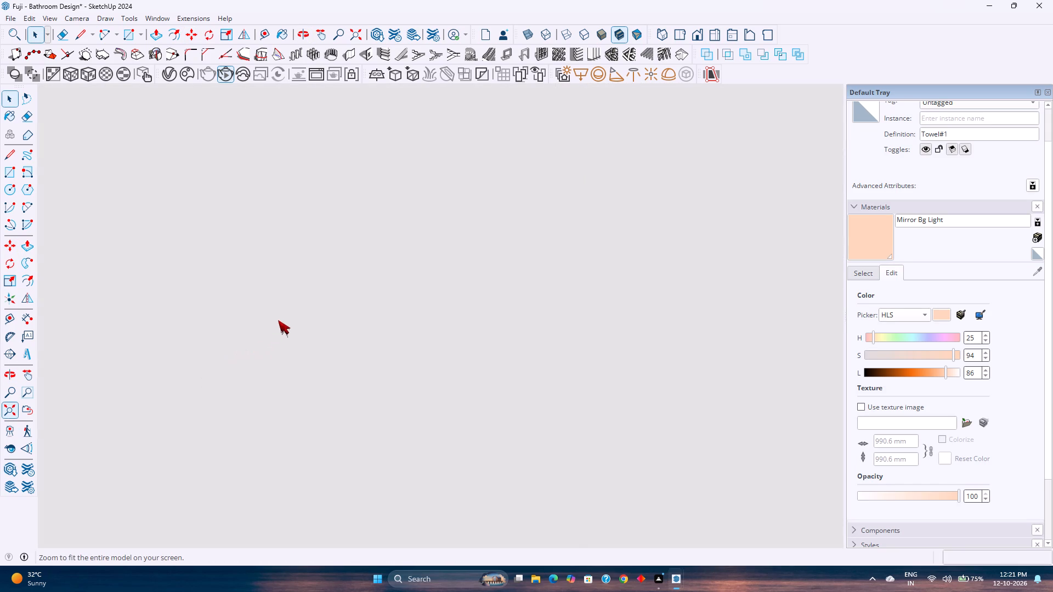
middle_click_drag(361, 325, 531, 403)
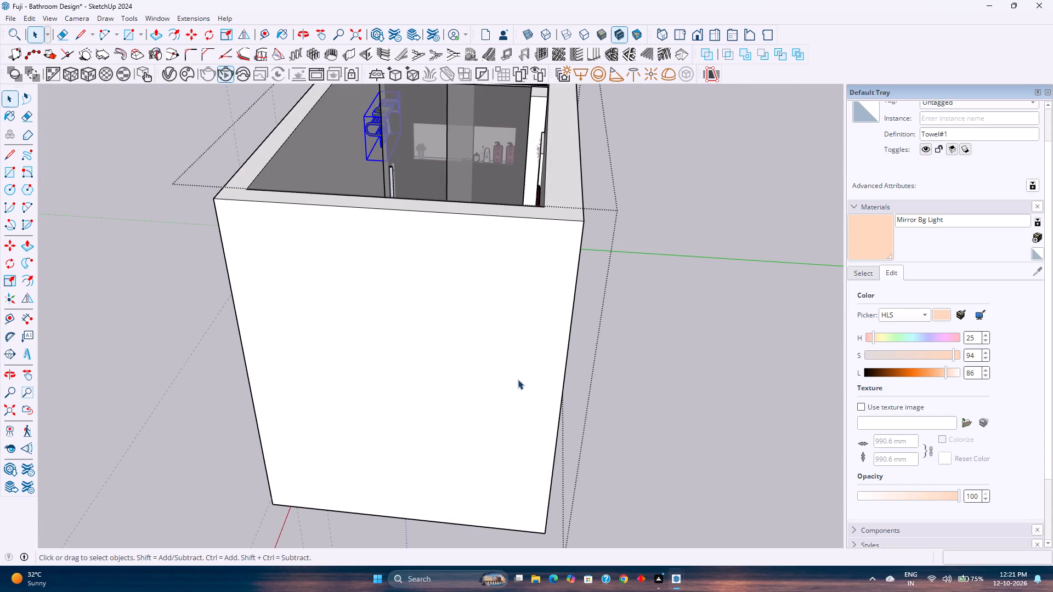
key("Escape")
middle_click_drag(487, 266, 484, 466, "shift")
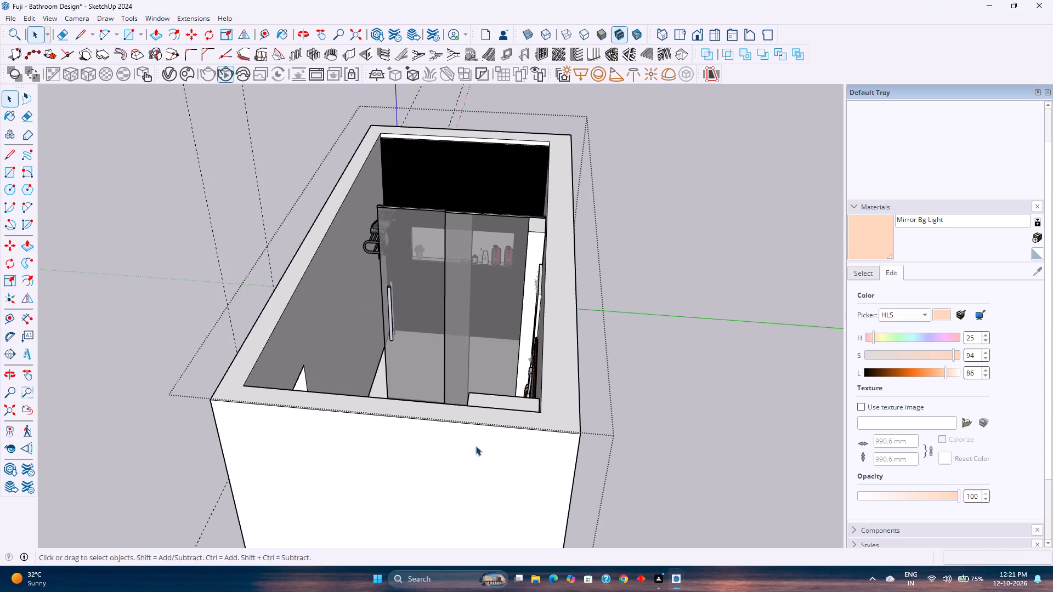
middle_click_drag(473, 443, 158, 504)
middle_click_drag(535, 312, 474, 443, "shift")
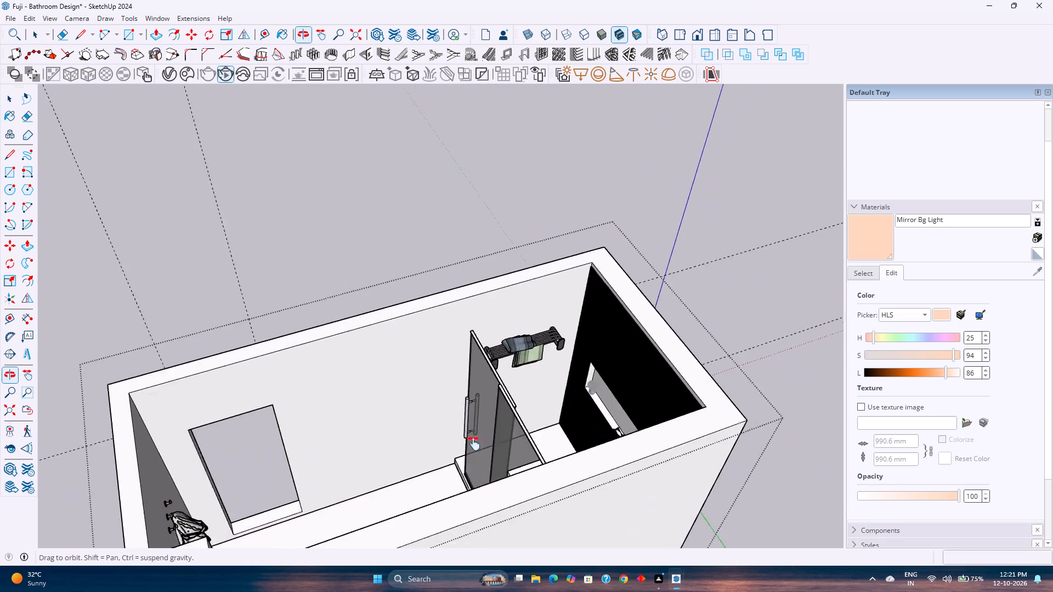
middle_click_drag(474, 443, 470, 447, "shift")
middle_click_drag(433, 436, 307, 355)
scroll(618, 385, "up", 4)
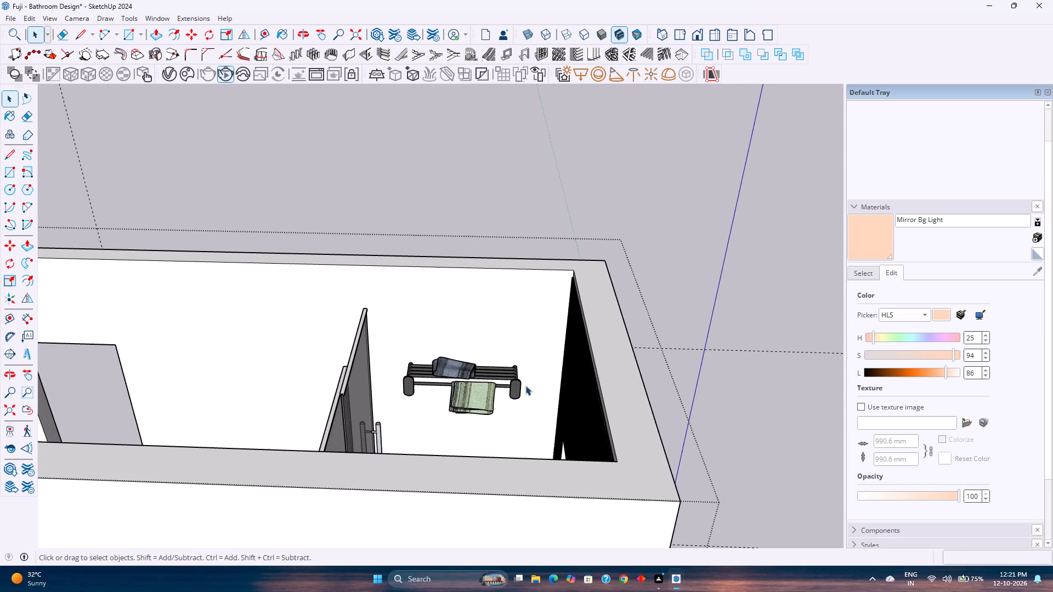
Lower the towel holder 6" along the blue axis on the front wall.
left_click(508, 384)
scroll(507, 384, "up", 3)
double_click(507, 384)
left_click(465, 380)
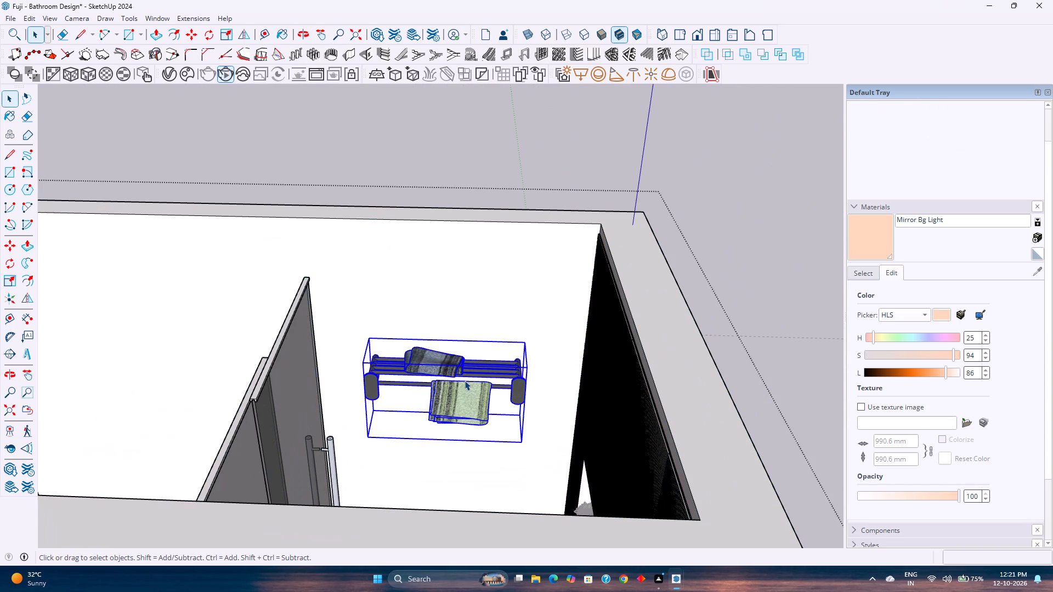
key("m")
left_click(525, 342)
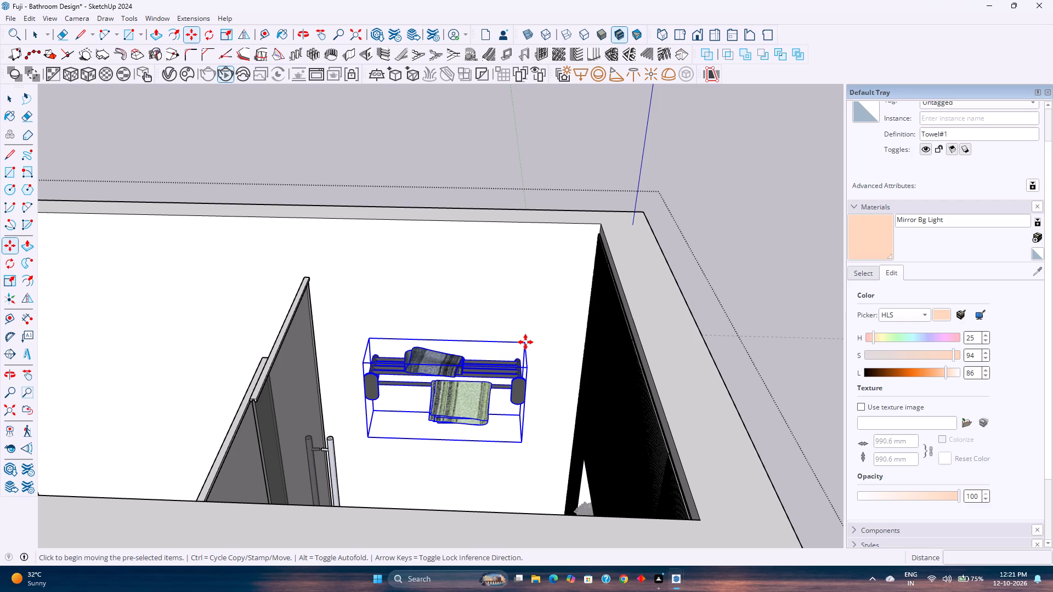
key("Up")
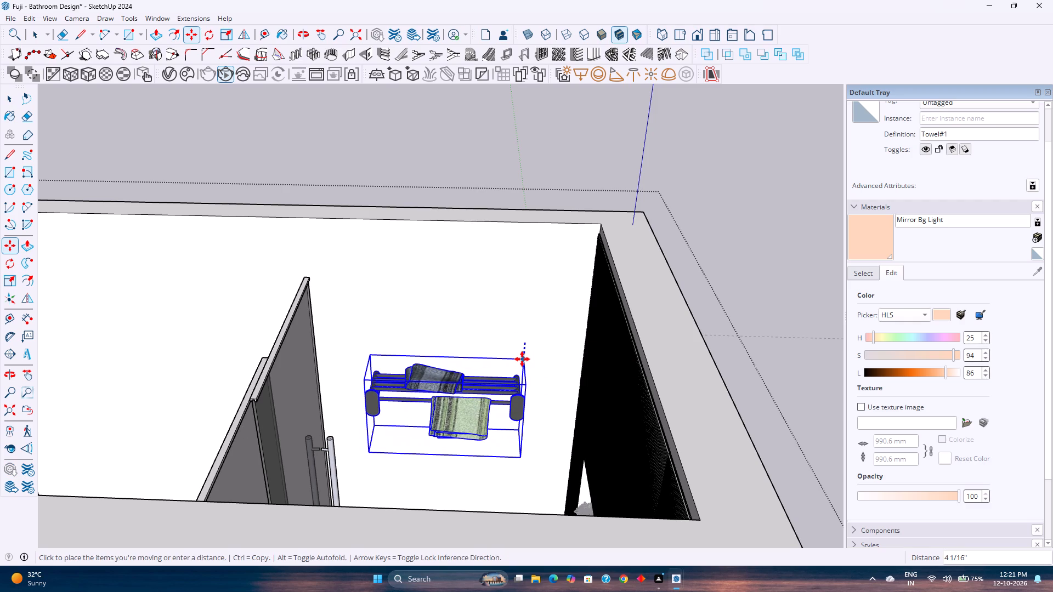
key("6")
key("Return")
key("space")
Delete all the dashed guide lines in the bathroom model.
middle_click_drag(451, 384, 779, 391)
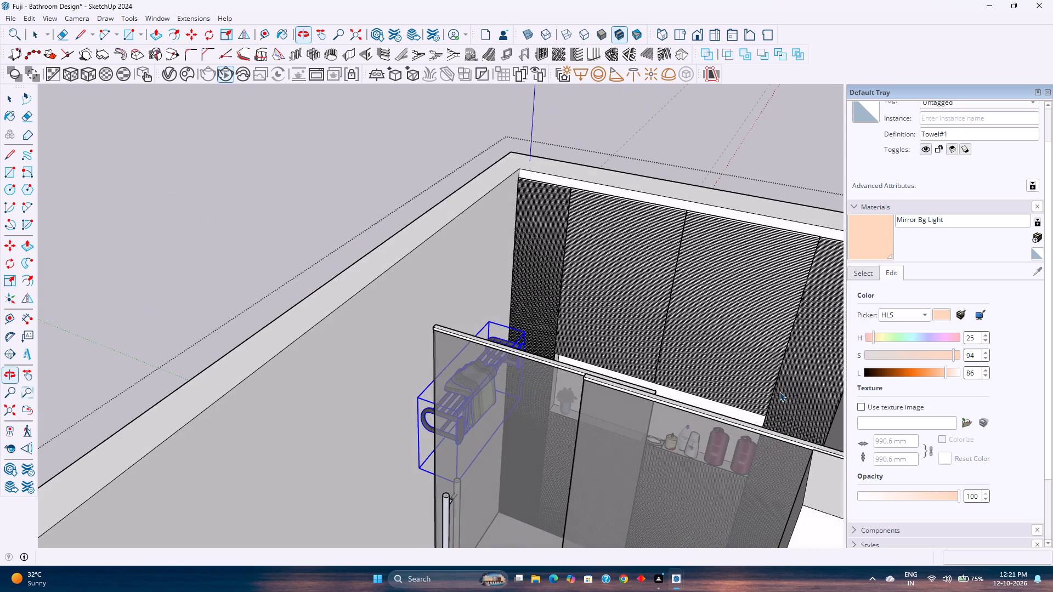
key("Escape")
scroll(477, 423, "down", 4)
middle_click_drag(472, 432, 544, 343)
scroll(548, 340, "down", 3)
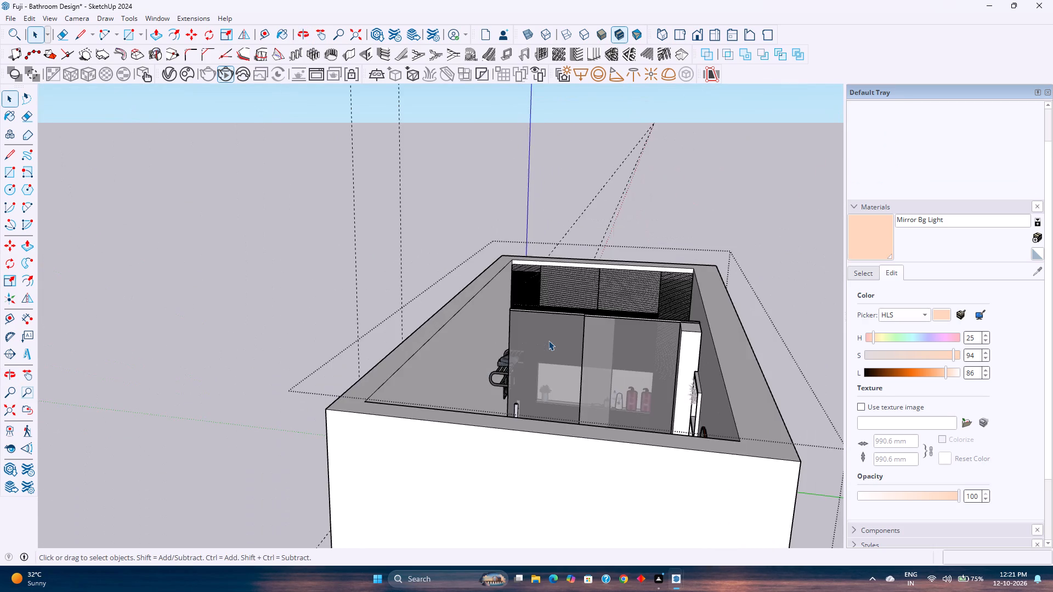
scroll(548, 340, "down", 3)
key("Escape")
middle_click_drag(548, 340, 442, 474)
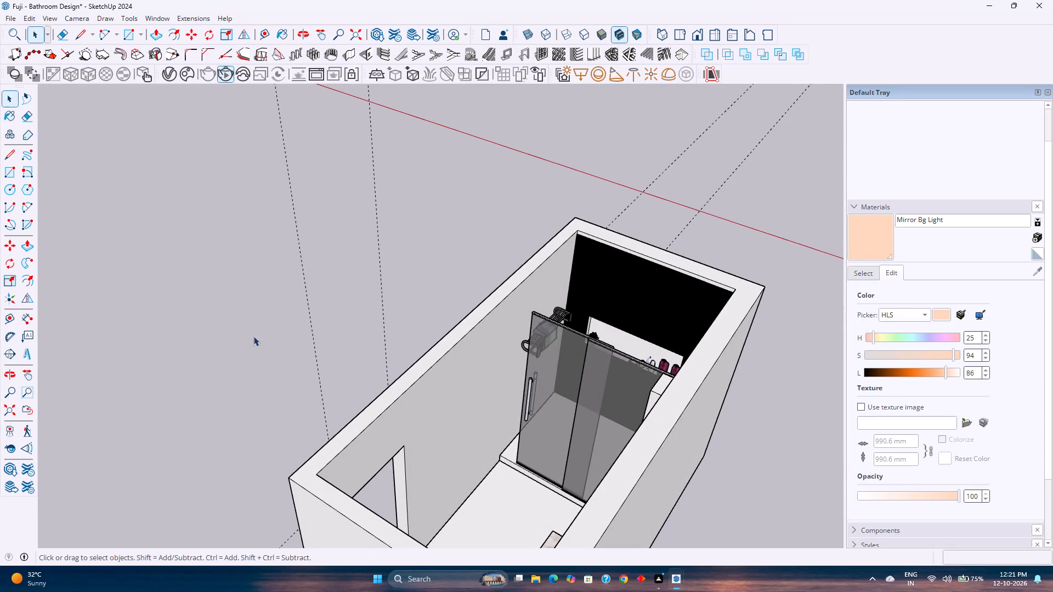
left_click(29, 20)
left_click(68, 135)
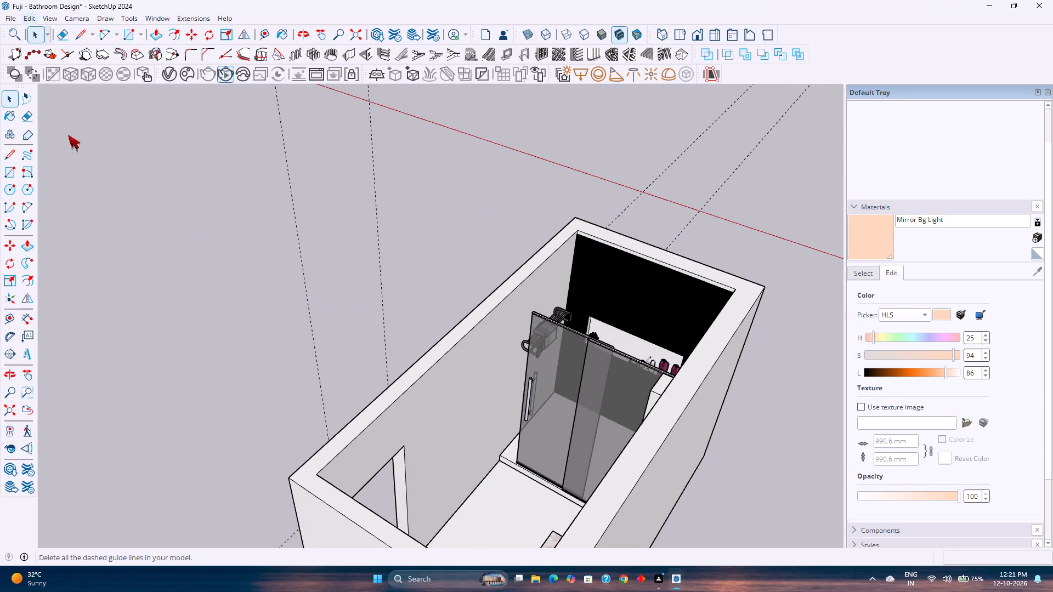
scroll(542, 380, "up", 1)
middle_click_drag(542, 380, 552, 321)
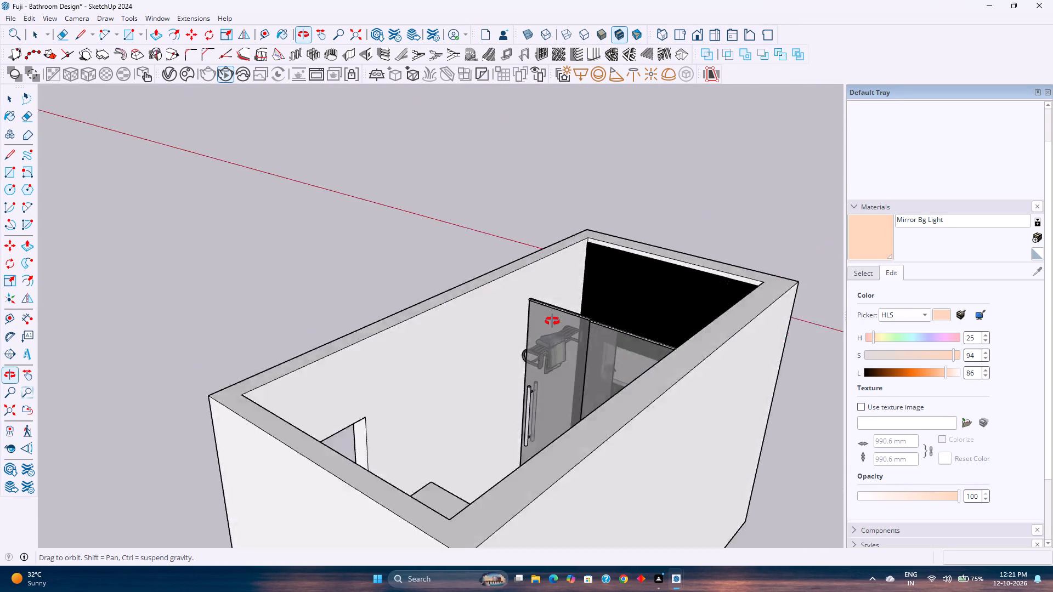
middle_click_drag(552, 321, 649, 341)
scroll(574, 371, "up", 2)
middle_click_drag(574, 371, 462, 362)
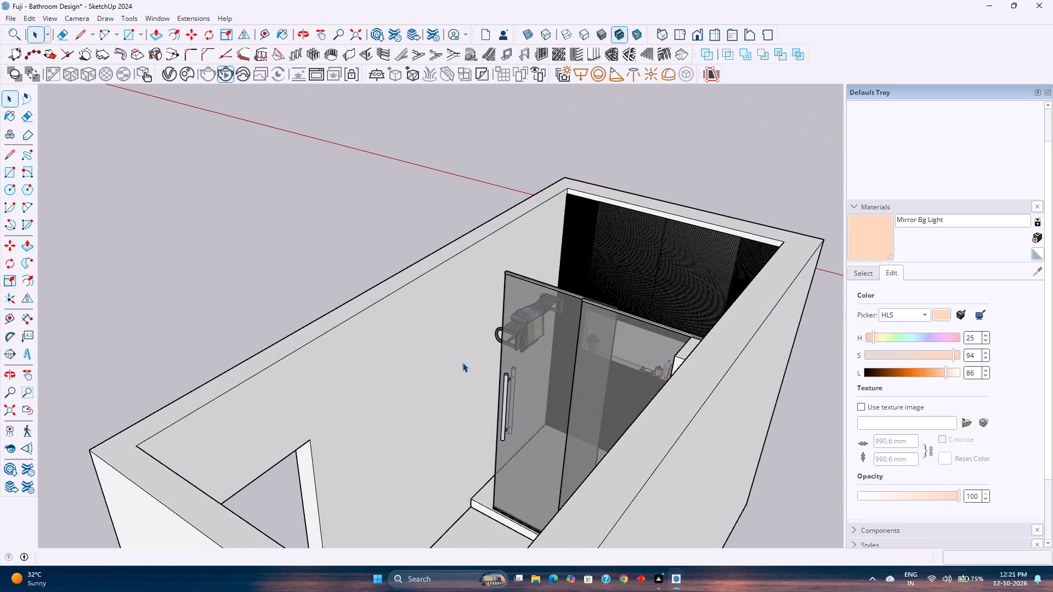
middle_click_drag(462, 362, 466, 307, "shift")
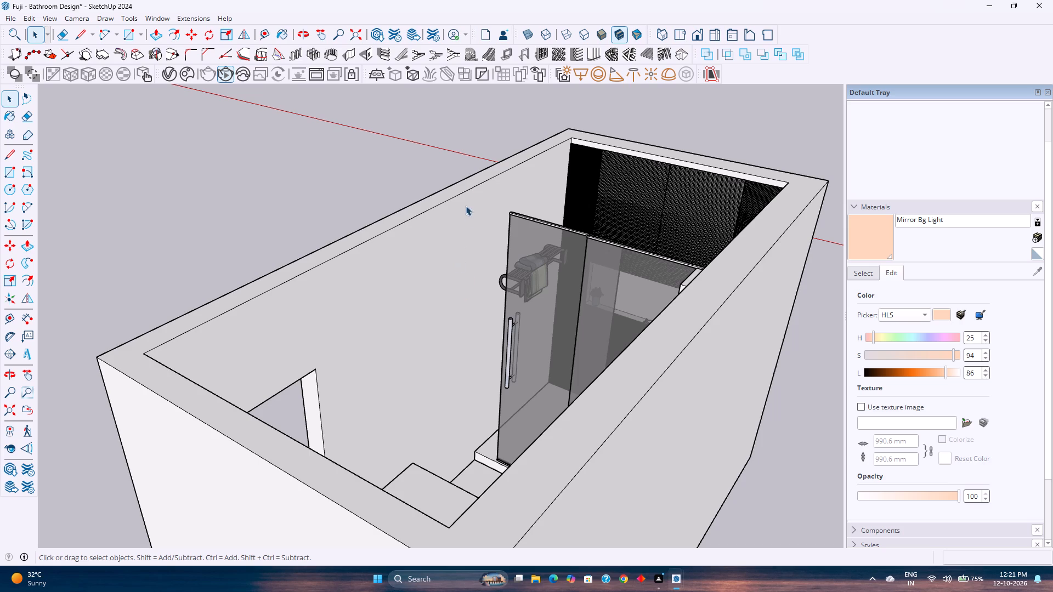
Search 3D Warehouse for "towel rack".
left_click(162, 15)
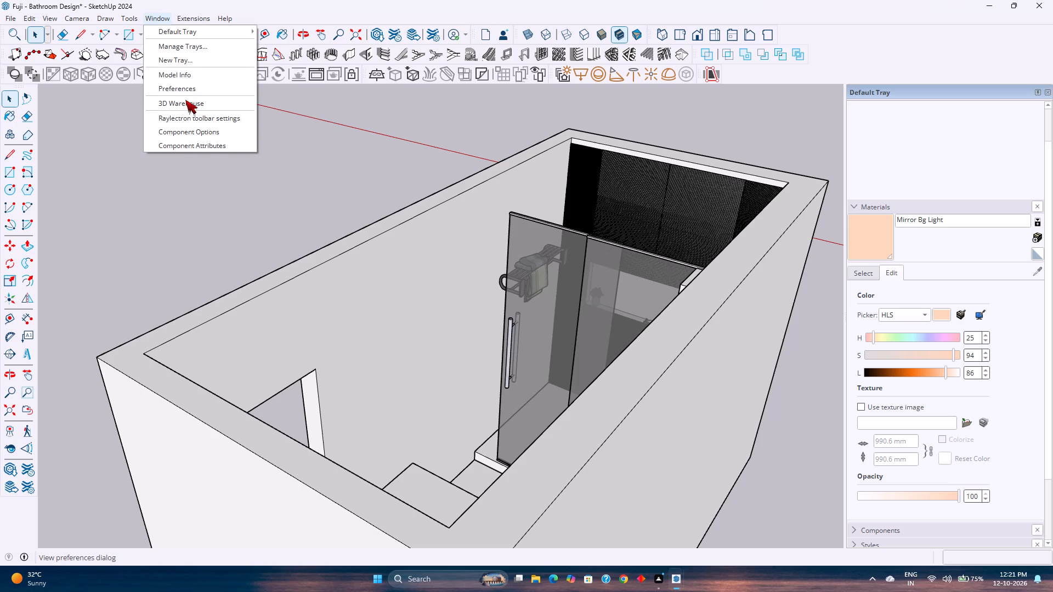
left_click(186, 101)
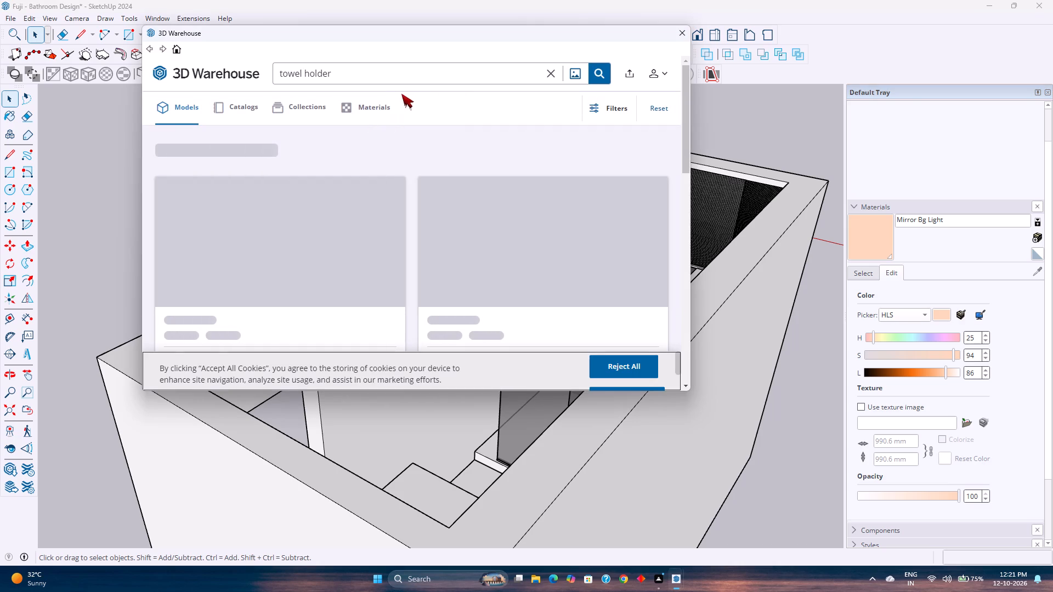
left_click(399, 73)
left_click(412, 72)
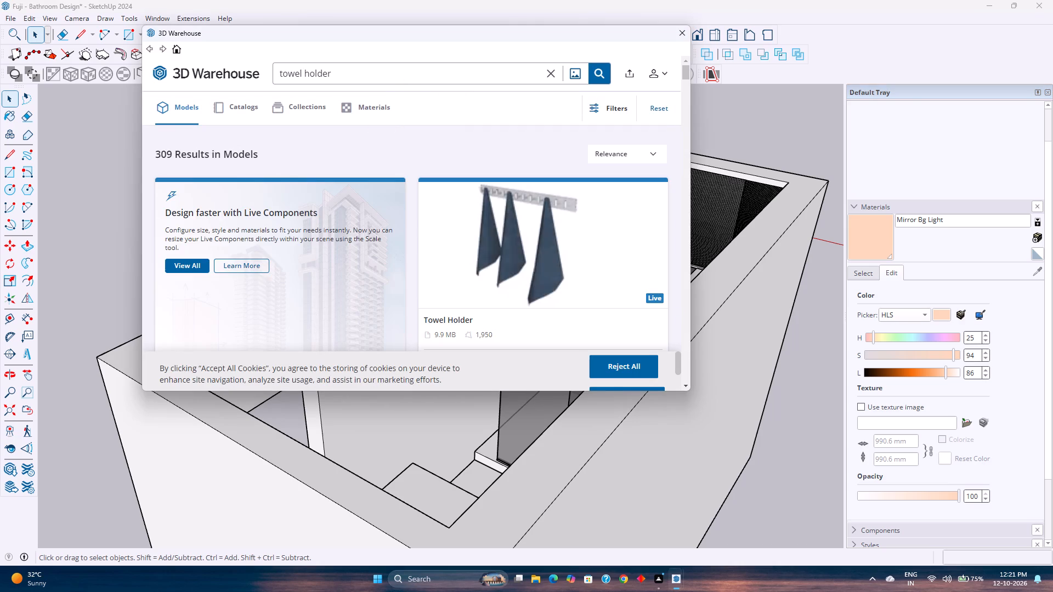
key("BackSpace")
key("BackSpace")
key("BackSpace")
key("BackSpace")
key("BackSpace")
key("BackSpace")
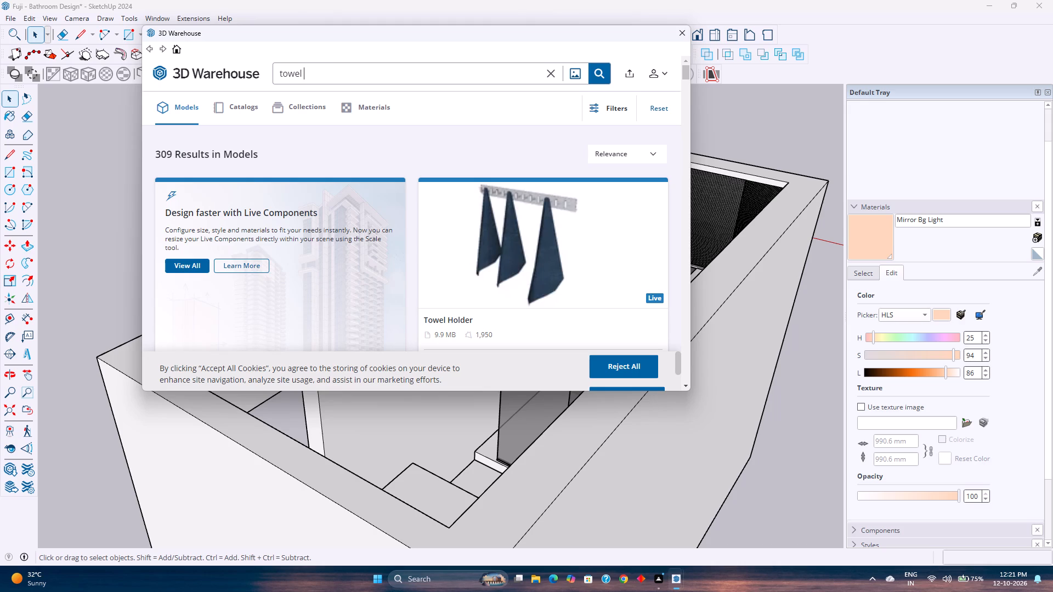
type("ra")
type("ck")
key("Return")
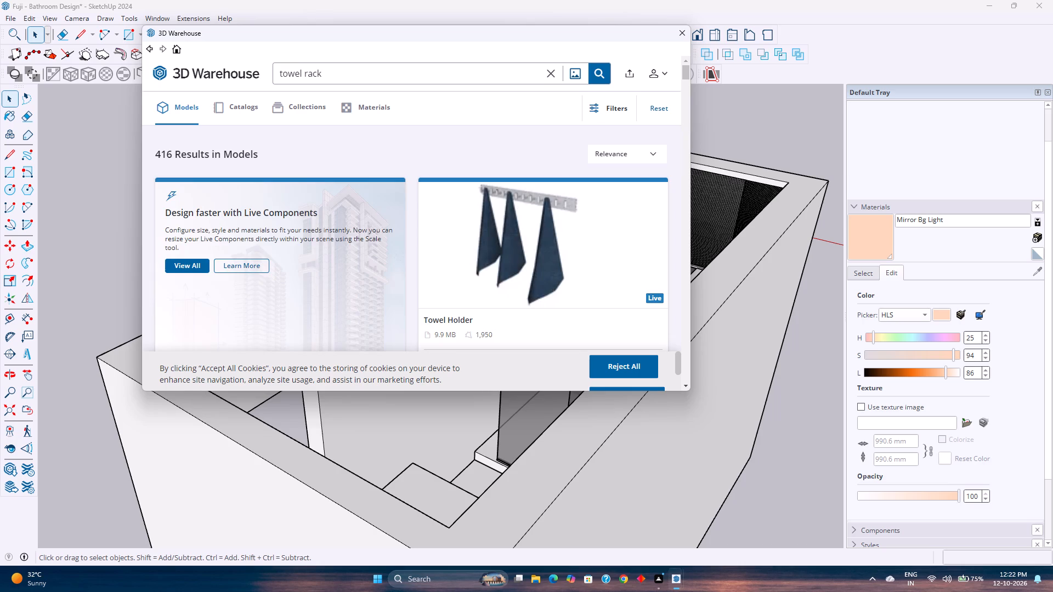
Browse the towel rack results and load the wooden ladder-style "towel rack" with towels directly into the model.
scroll(370, 161, "down", 5)
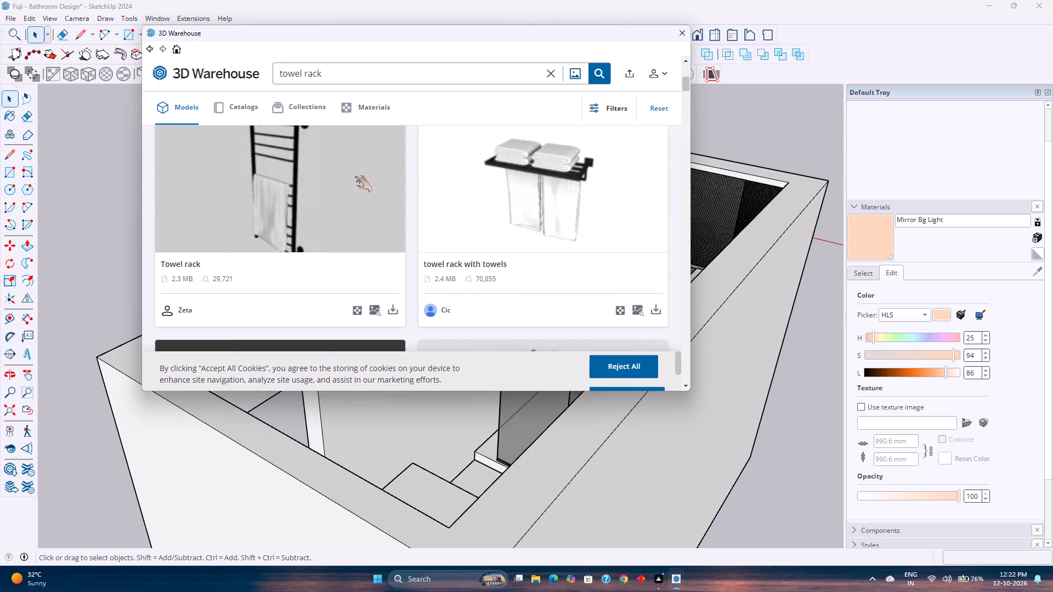
scroll(355, 176, "down", 2)
scroll(355, 176, "up", 3)
scroll(355, 176, "down", 5)
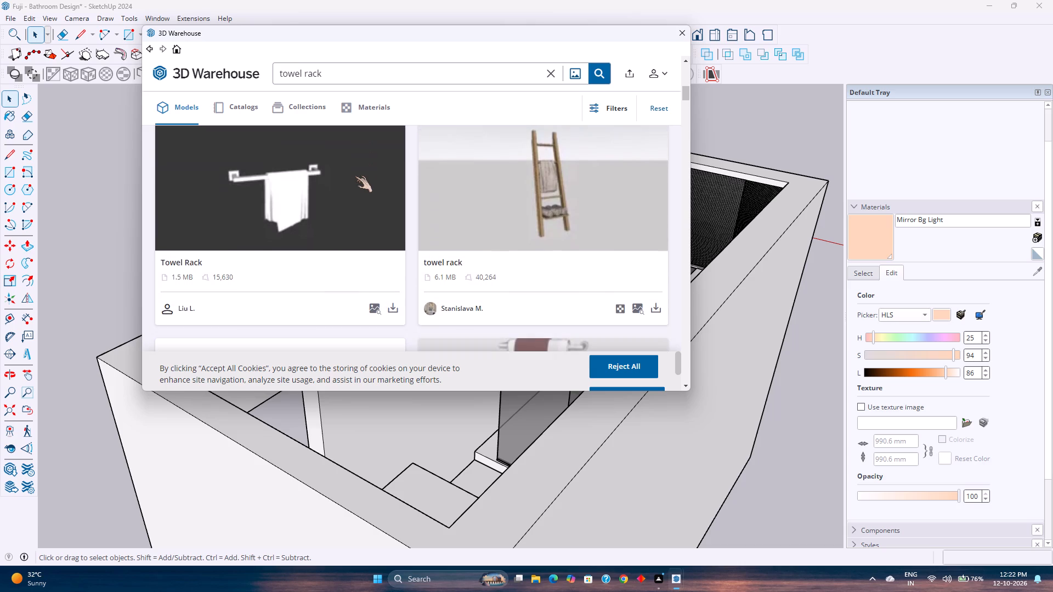
scroll(355, 176, "down", 2)
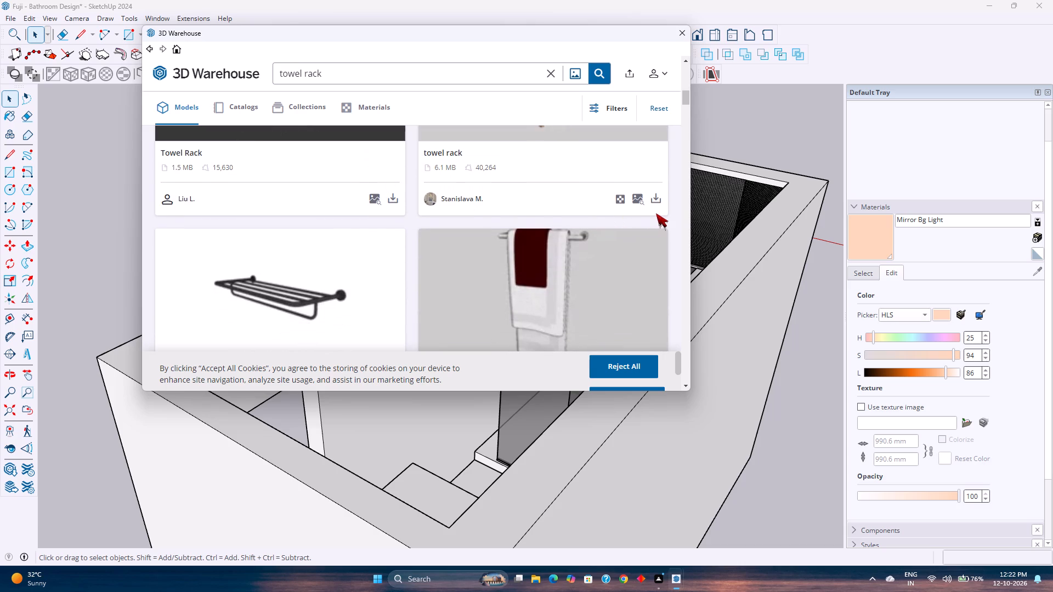
left_click(657, 206)
left_click(387, 221)
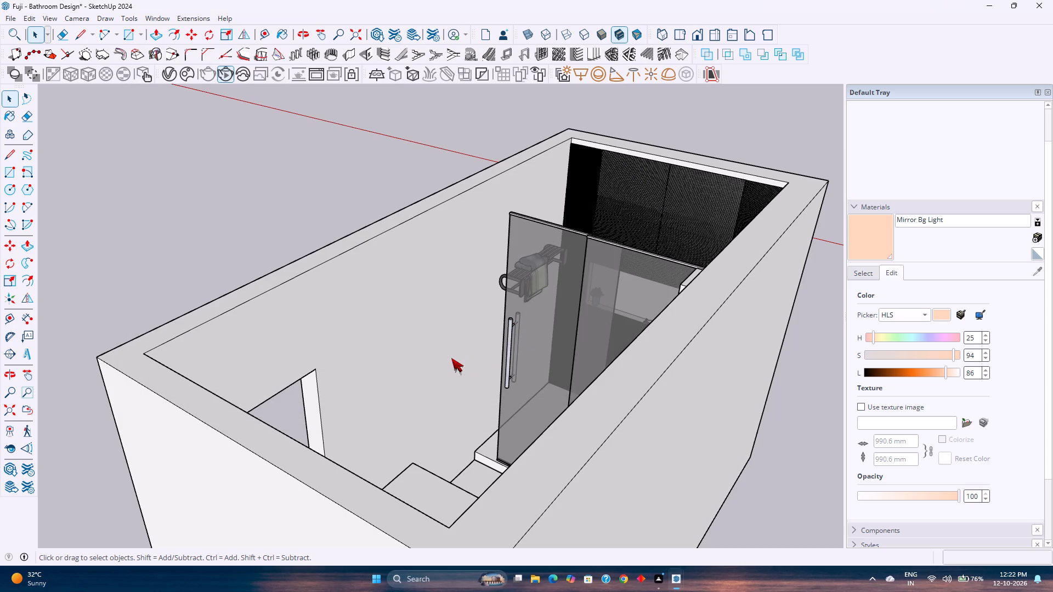
Place the wooden ladder towel rack on the empty ground outside the bathroom.
scroll(456, 351, "down", 2)
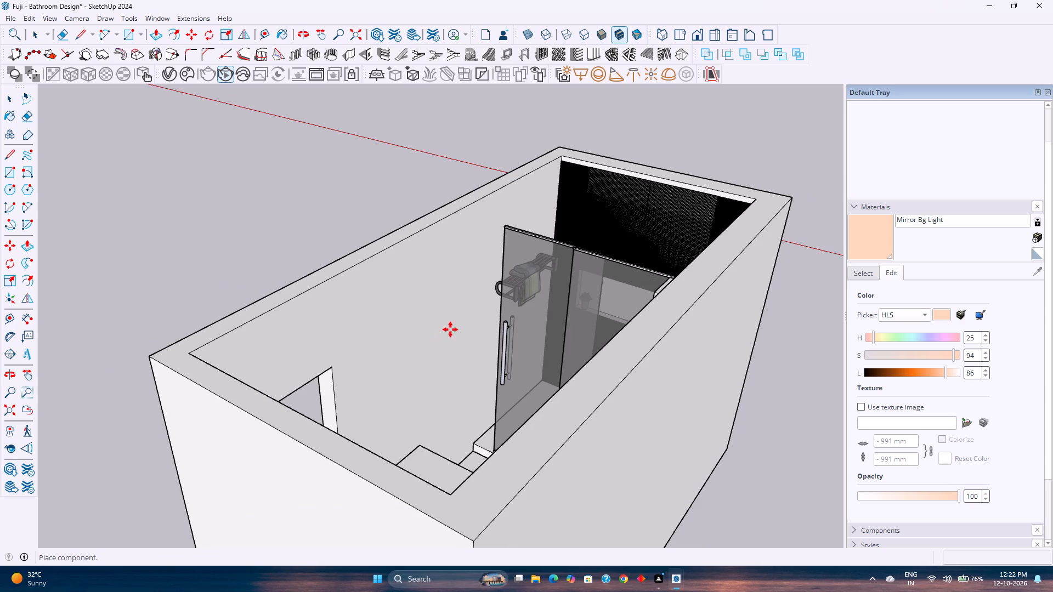
scroll(452, 328, "down", 4)
scroll(442, 371, "up", 2)
middle_click_drag(450, 356, 538, 289)
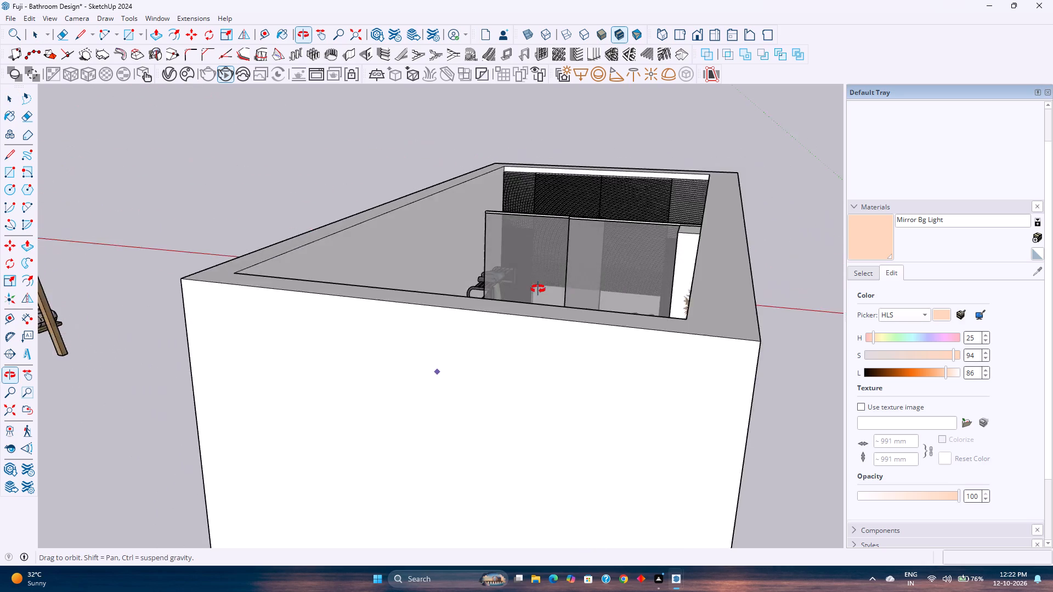
middle_click_drag(538, 289, 472, 349)
scroll(472, 349, "down", 11)
left_click(318, 387)
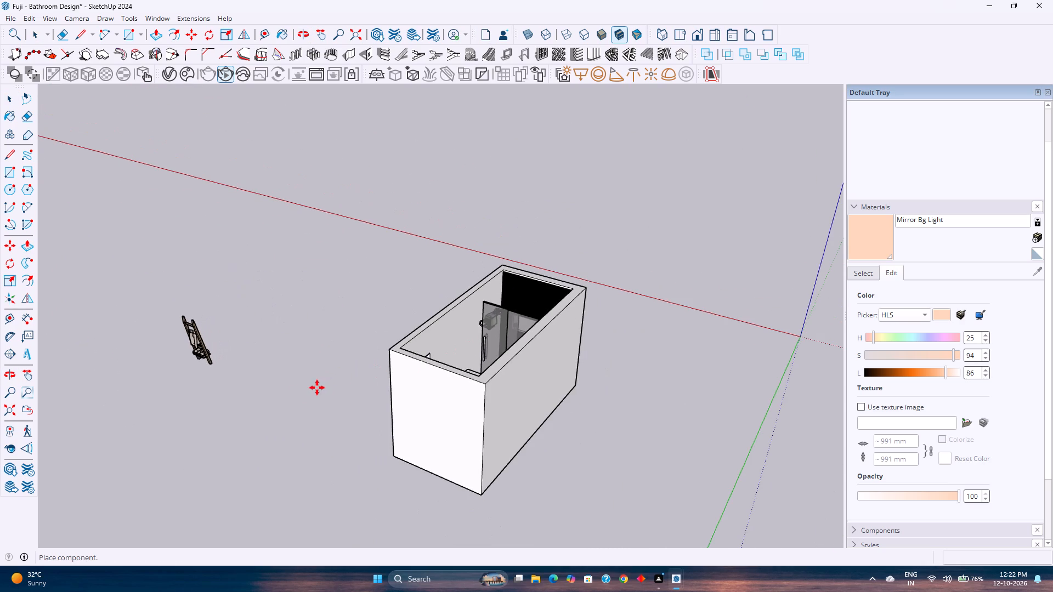
Rotate the ladder towel rack 90° about the blue axis around its bottom corner.
scroll(199, 320, "up", 3)
middle_click_drag(240, 315, 208, 365)
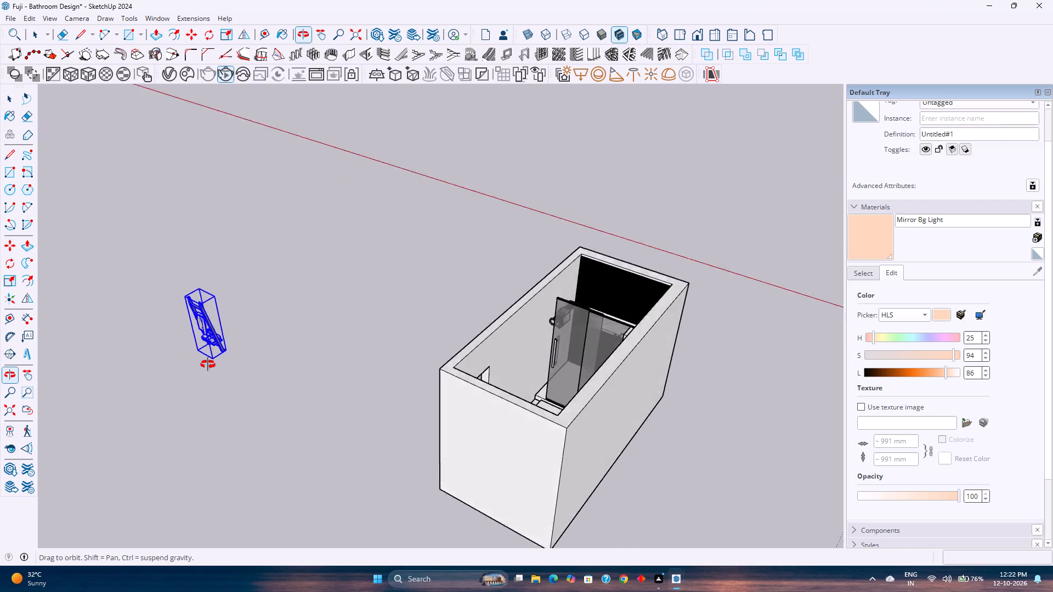
middle_click_drag(208, 365, 62, 408)
scroll(295, 245, "up", 13)
middle_click_drag(367, 263, 369, 266)
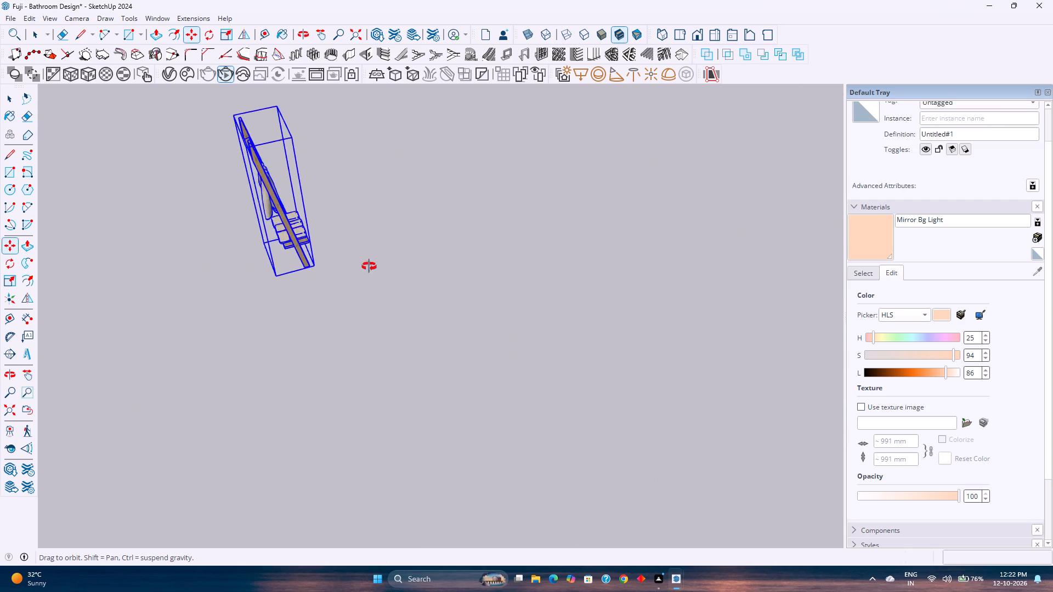
middle_click_drag(369, 266, 172, 273)
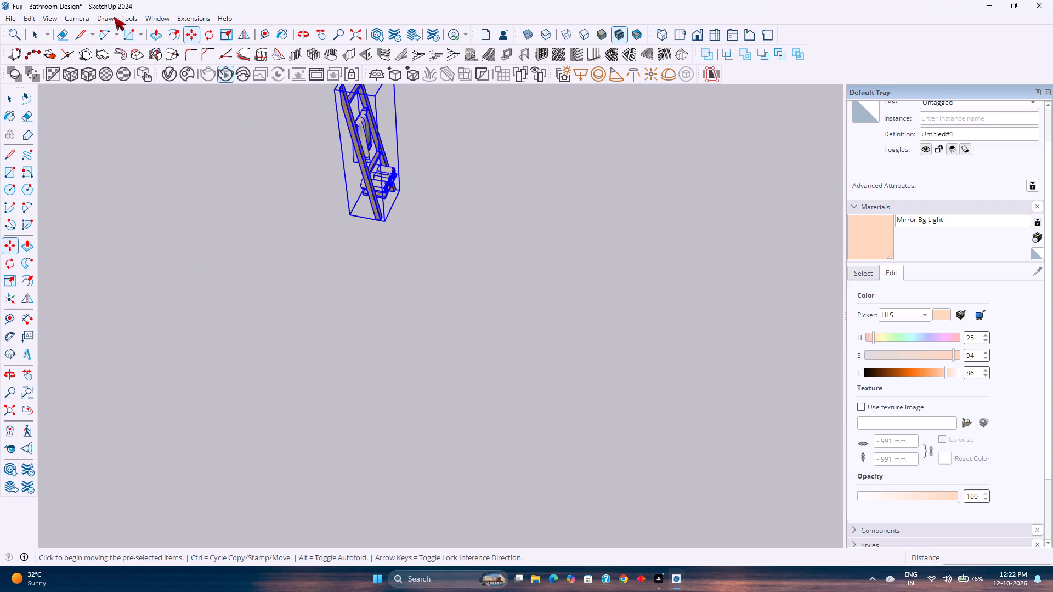
left_click(207, 41)
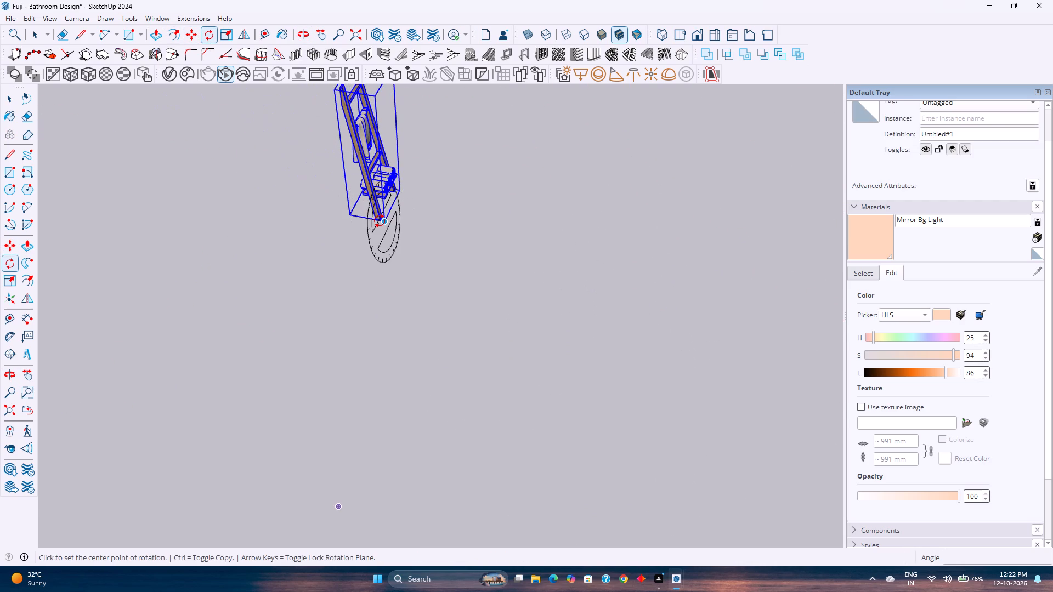
key("Up")
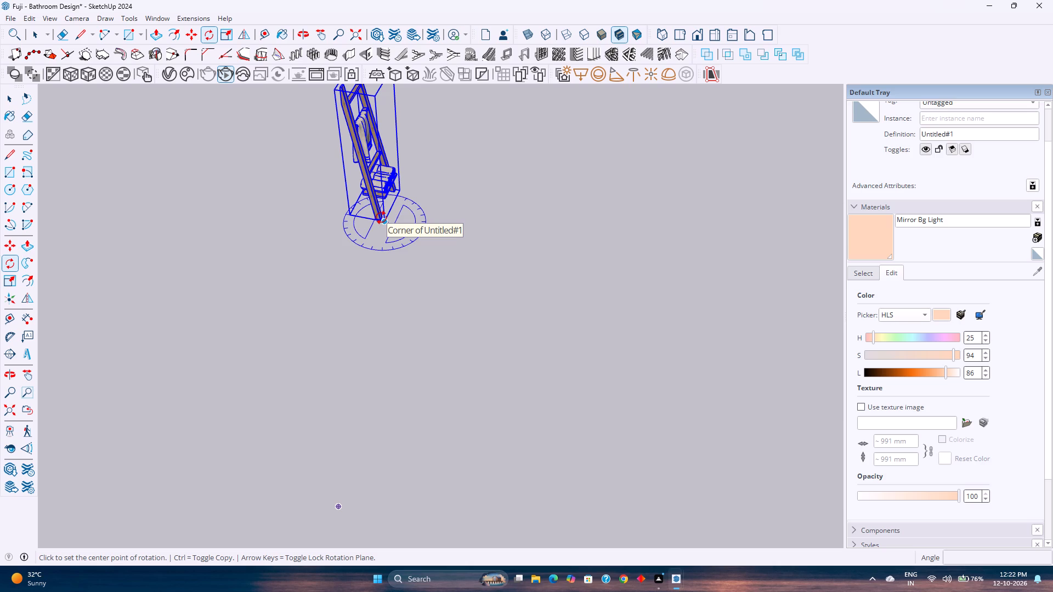
left_click(381, 218)
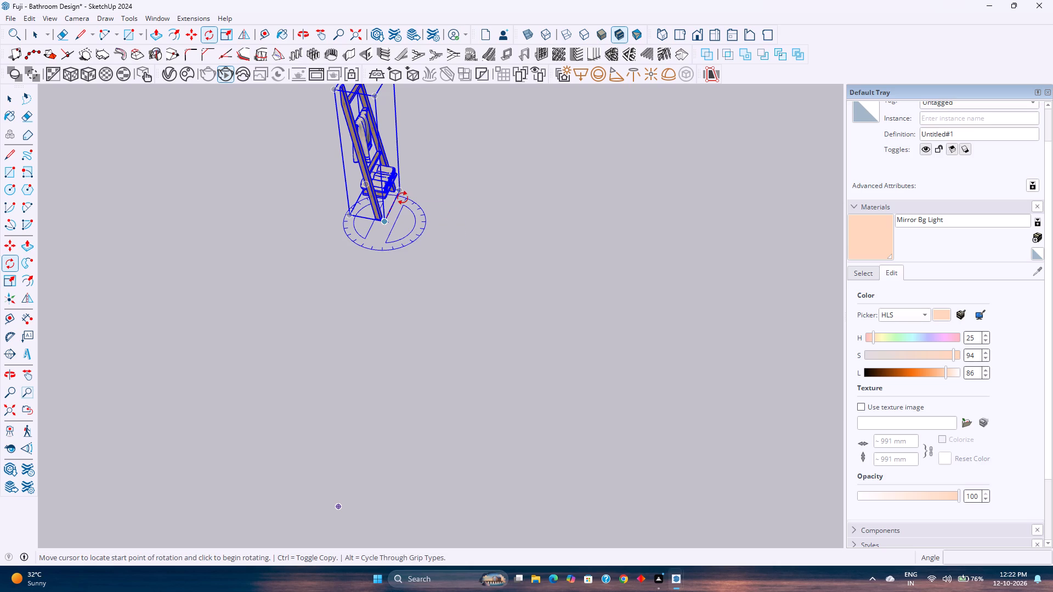
left_click(399, 190)
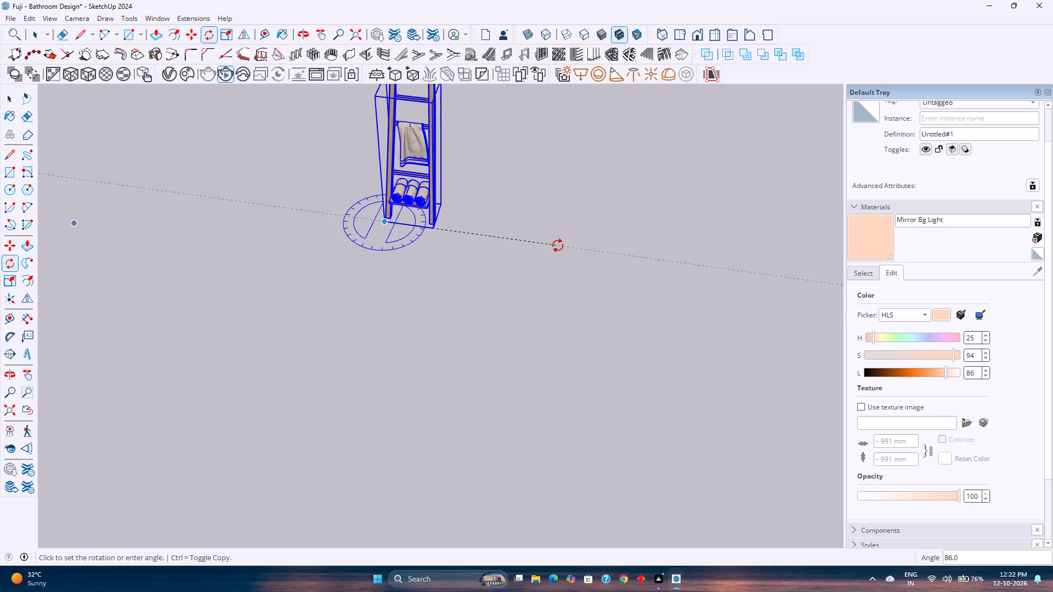
left_click(559, 252)
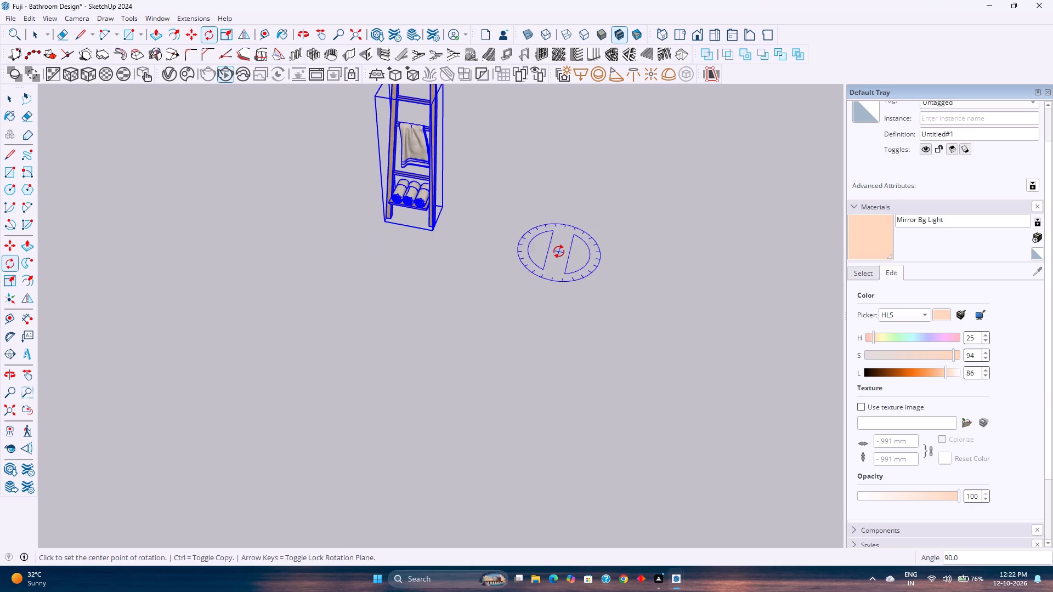
Move the ladder towel rack by its top corner onto the bathroom wall between the door opening and the glass partition.
key("m")
scroll(427, 261, "down", 5)
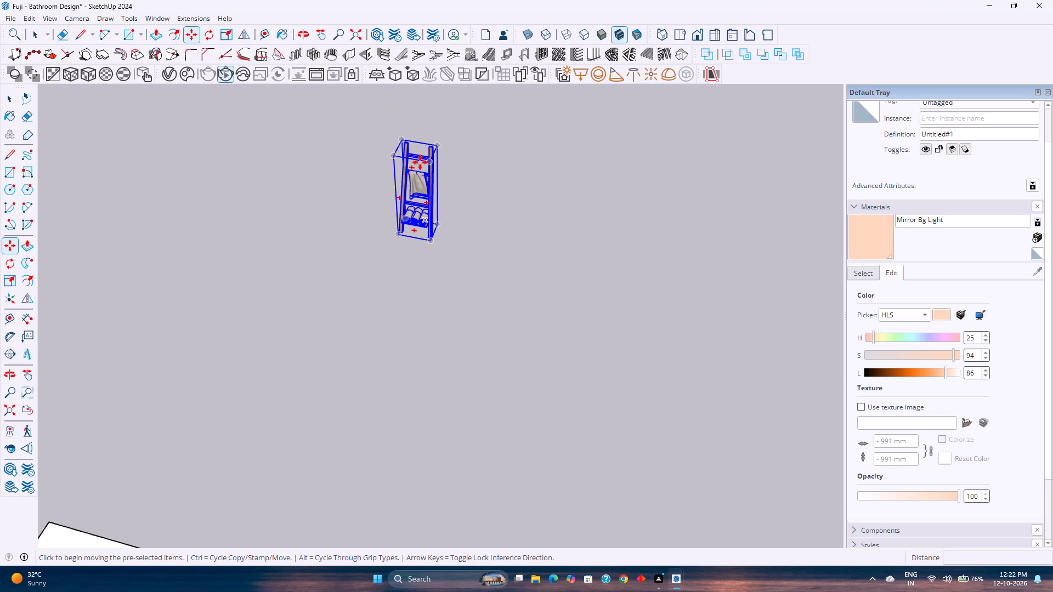
left_click(402, 138)
scroll(477, 275, "down", 9)
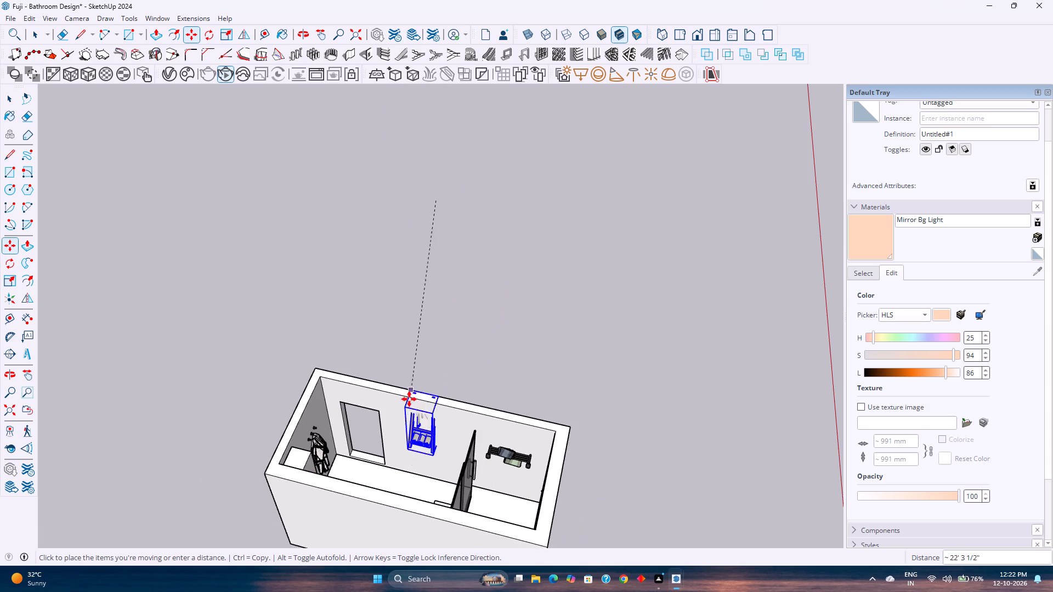
scroll(404, 452, "up", 11)
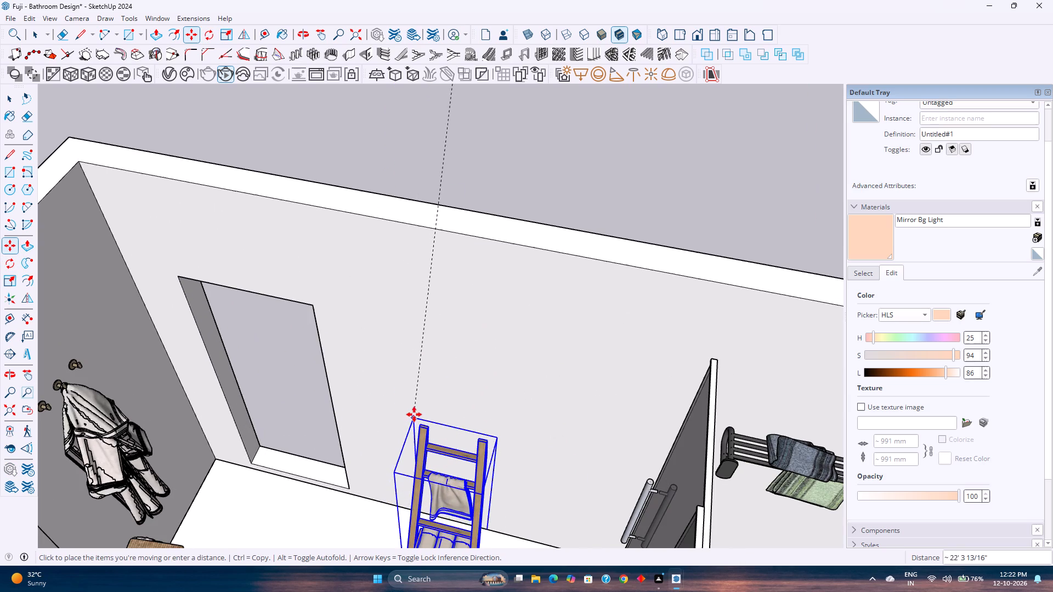
left_click(416, 398)
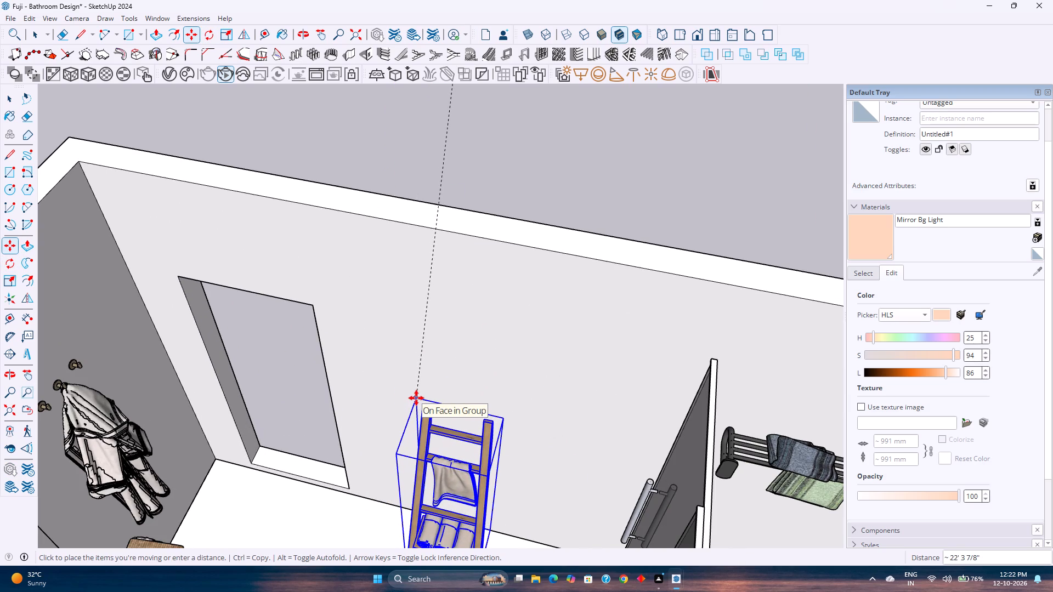
Display the hidden back edges and examine how the ladder towel rack's feet sit relative to the bathroom floor and wall.
middle_click_drag(405, 403, 704, 394)
middle_click_drag(519, 500, 614, 378)
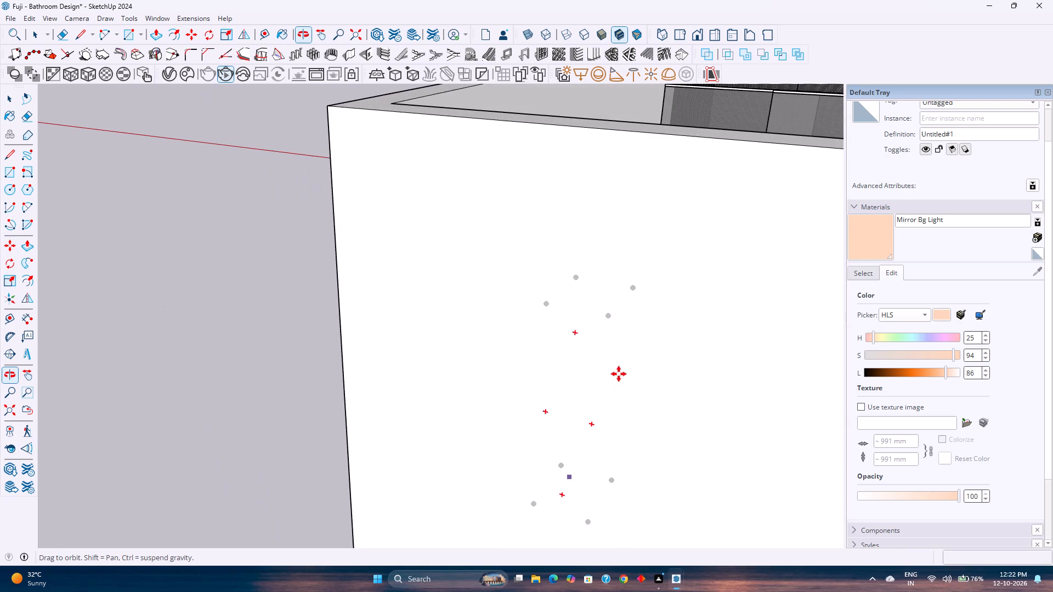
scroll(618, 372, "down", 8)
key("k")
middle_click_drag(586, 425, 595, 362)
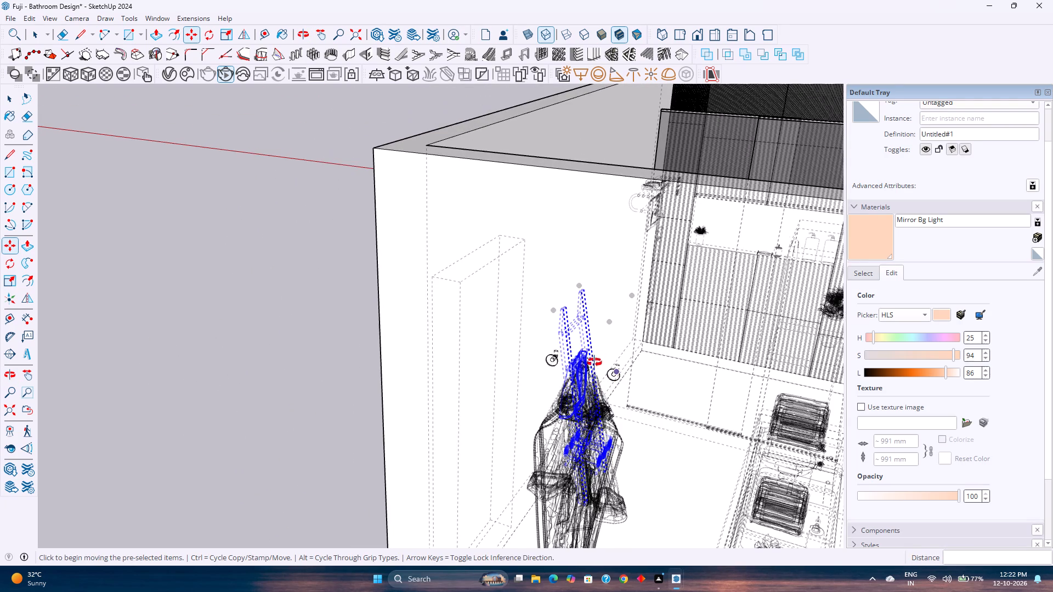
middle_click_drag(595, 362, 598, 356)
scroll(600, 359, "down", 4)
scroll(578, 465, "down", 4)
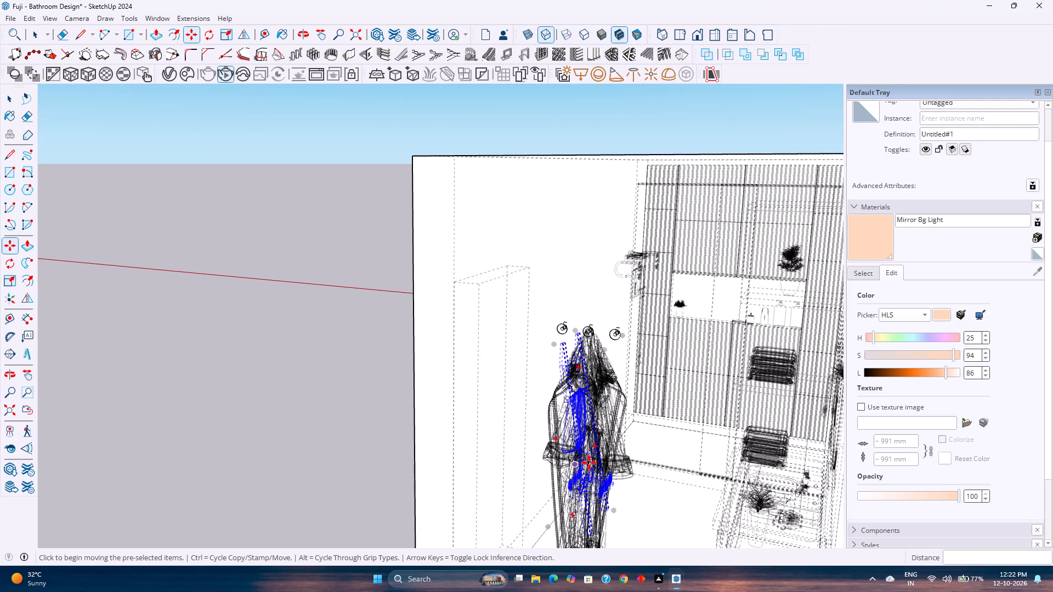
middle_click_drag(589, 463, 446, 363, "shift")
middle_click_drag(431, 459, 539, 390)
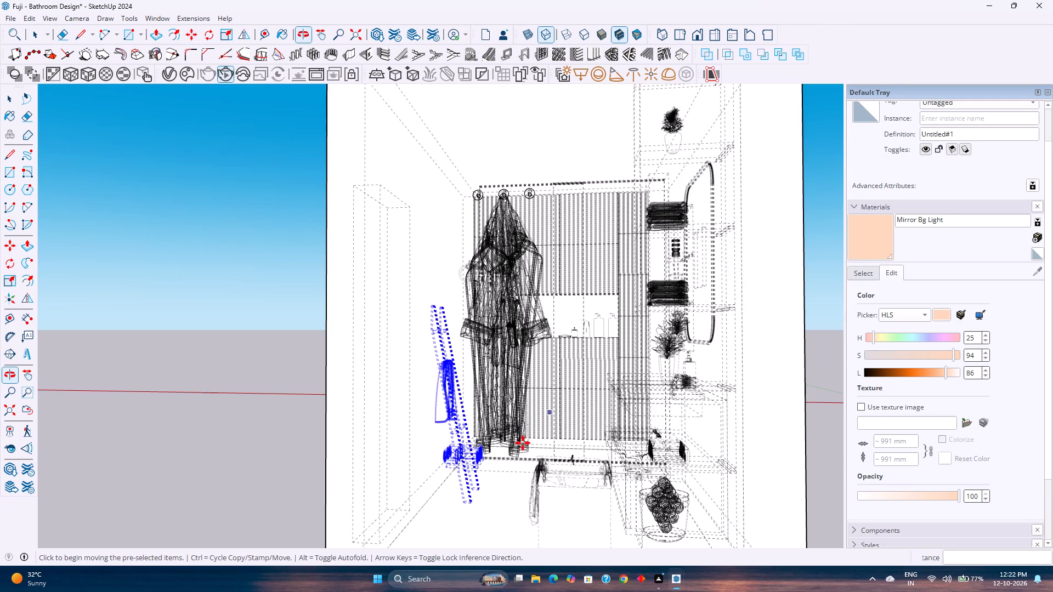
middle_click_drag(542, 450, 499, 416)
middle_click_drag(501, 434, 484, 392, "shift")
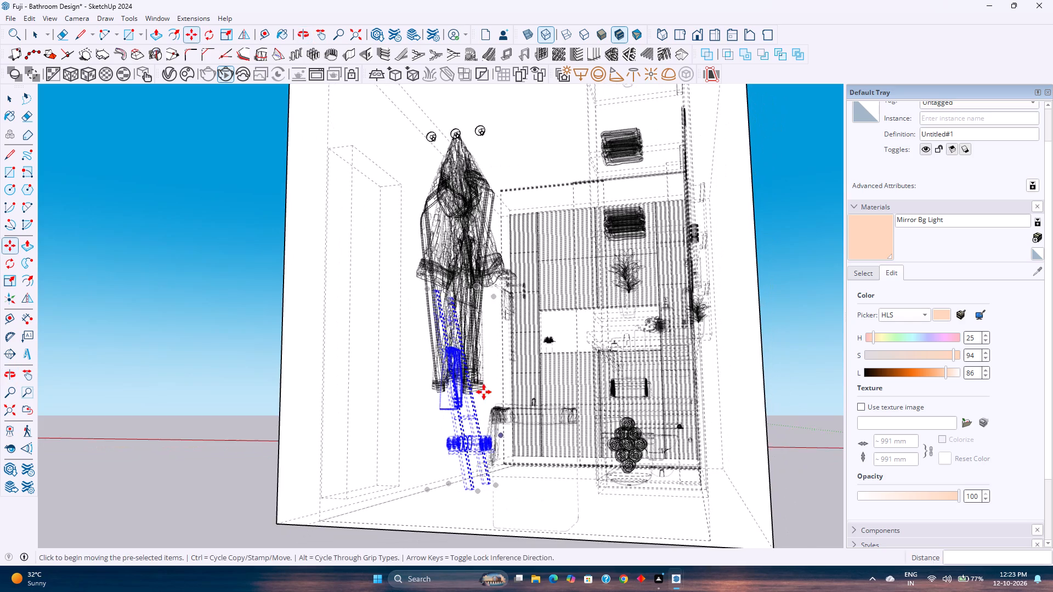
middle_click_drag(484, 392, 570, 425)
scroll(442, 506, "up", 4)
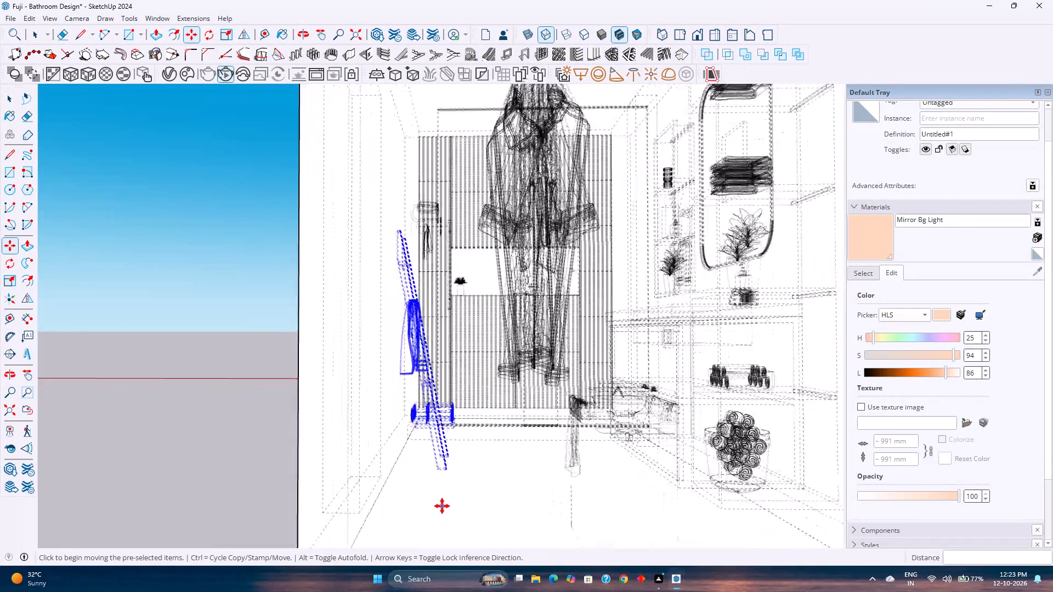
scroll(442, 506, "up", 2)
middle_click_drag(442, 506, 444, 463)
scroll(441, 500, "up", 12)
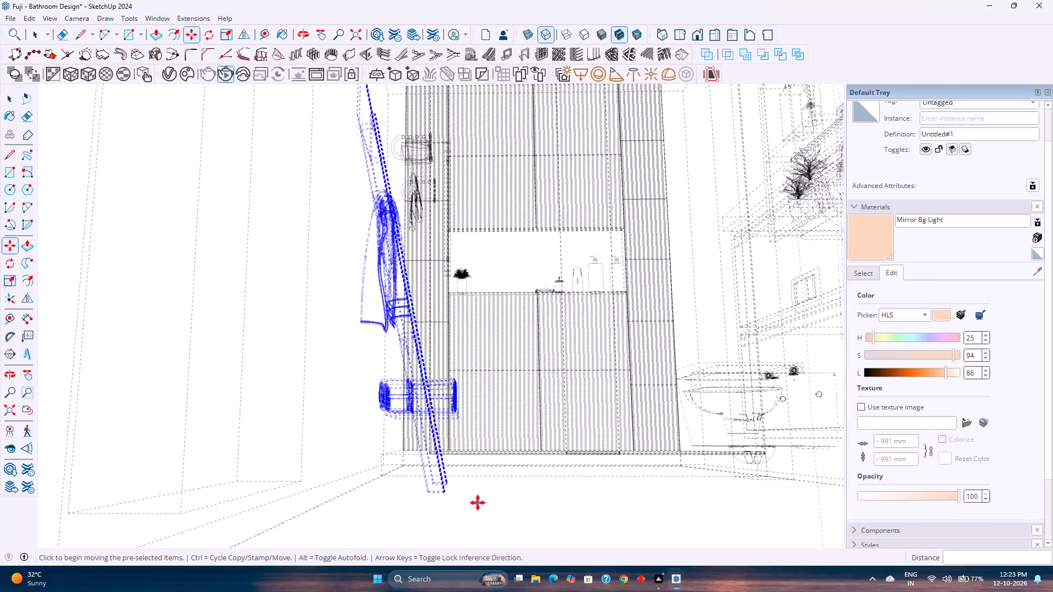
scroll(478, 503, "up", 18)
key("k")
scroll(430, 494, "up", 5)
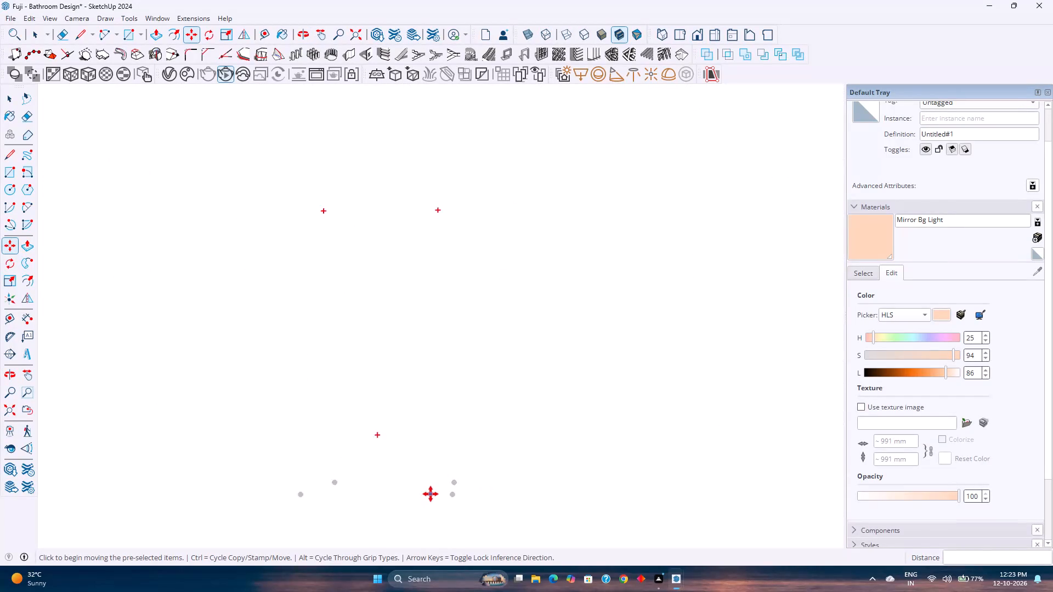
scroll(431, 494, "up", 20)
scroll(431, 494, "up", 15)
key("k")
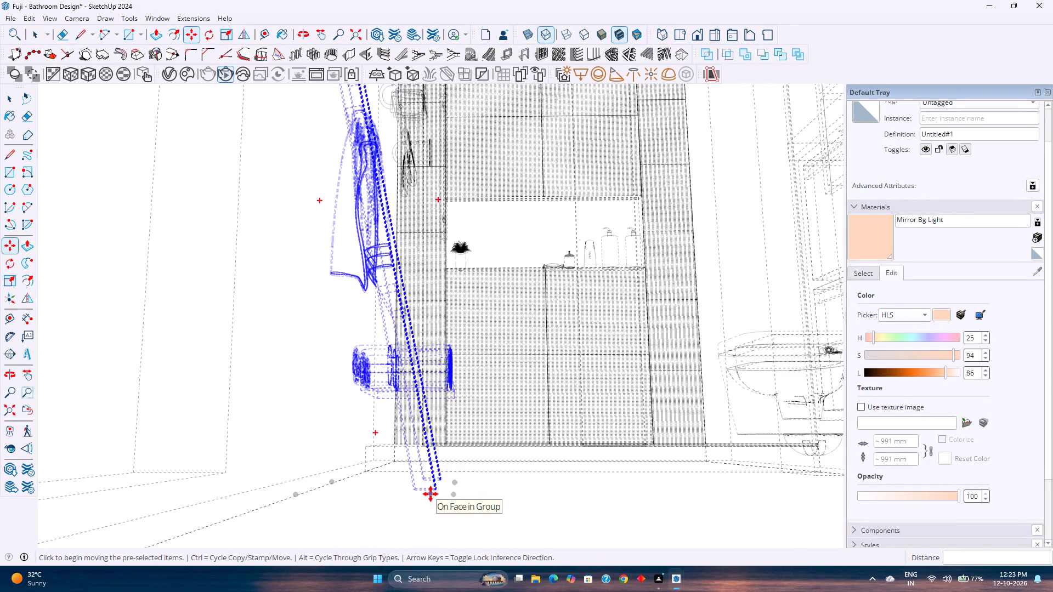
scroll(431, 494, "up", 20)
scroll(431, 494, "up", 15)
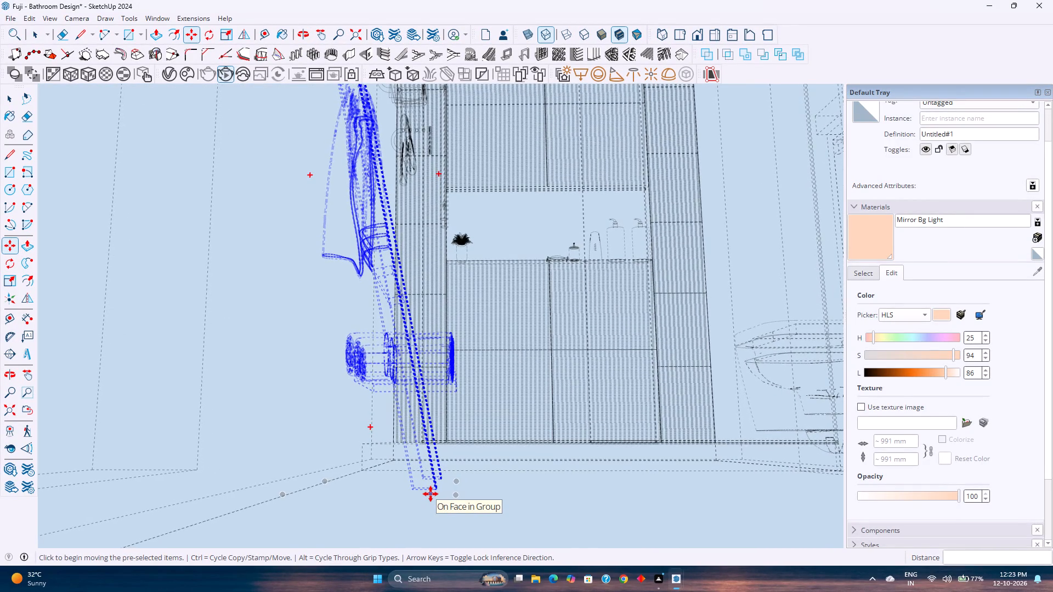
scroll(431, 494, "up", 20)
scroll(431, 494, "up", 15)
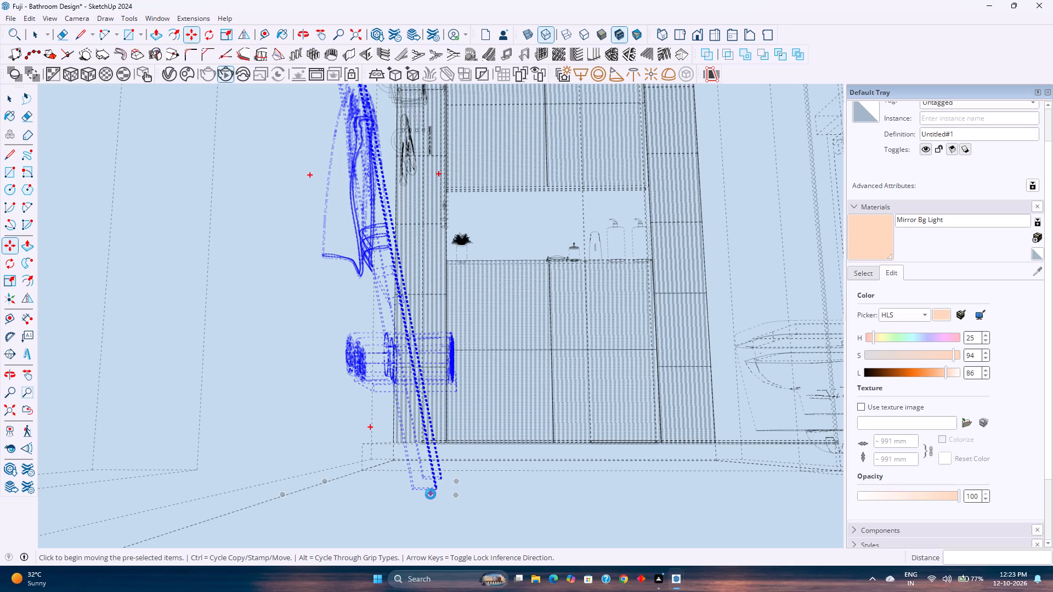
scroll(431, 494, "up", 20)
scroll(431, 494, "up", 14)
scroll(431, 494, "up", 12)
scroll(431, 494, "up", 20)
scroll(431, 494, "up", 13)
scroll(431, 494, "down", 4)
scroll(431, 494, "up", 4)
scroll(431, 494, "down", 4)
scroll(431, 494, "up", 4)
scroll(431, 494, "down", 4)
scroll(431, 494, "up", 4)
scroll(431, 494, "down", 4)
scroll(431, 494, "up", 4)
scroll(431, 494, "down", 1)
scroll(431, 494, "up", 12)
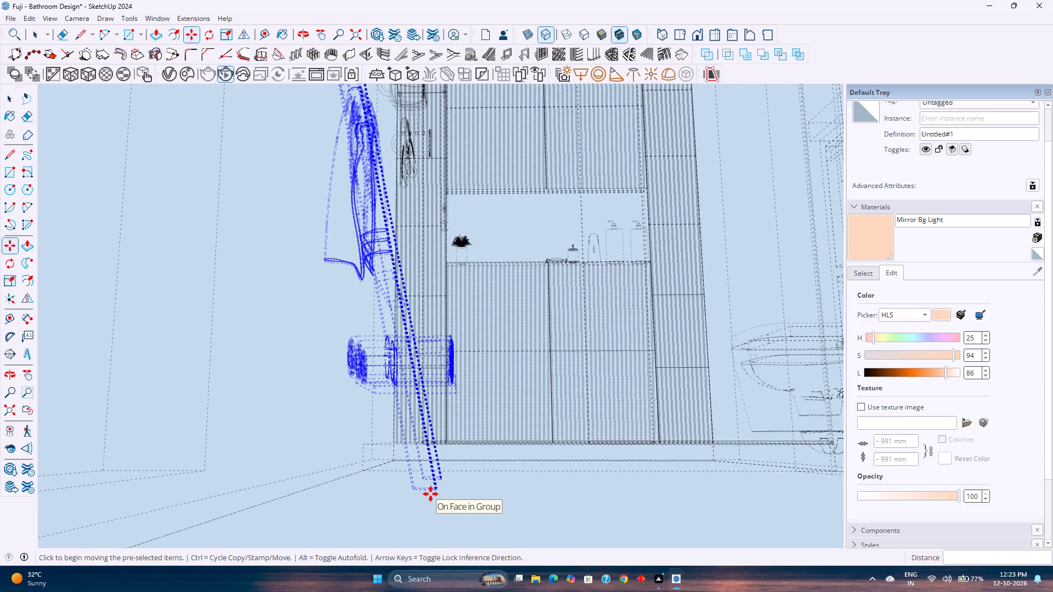
Turn off the display of hidden back edges around the ladder towel rack.
scroll(431, 494, "up", 20)
scroll(431, 494, "up", 18)
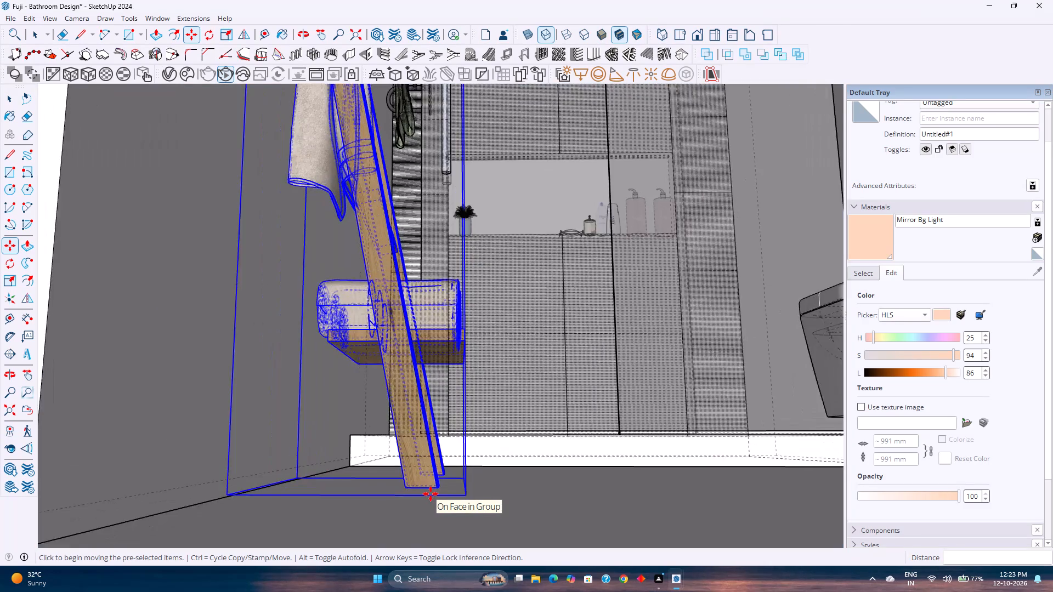
scroll(431, 494, "up", 4)
scroll(431, 494, "down", 2)
key("k")
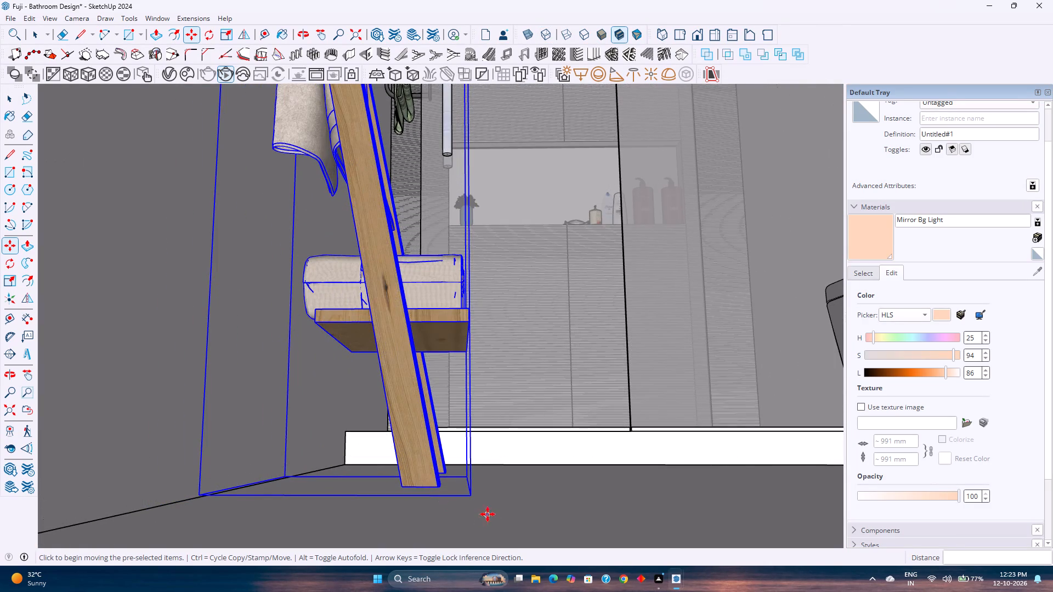
key("space")
scroll(485, 511, "down", 5)
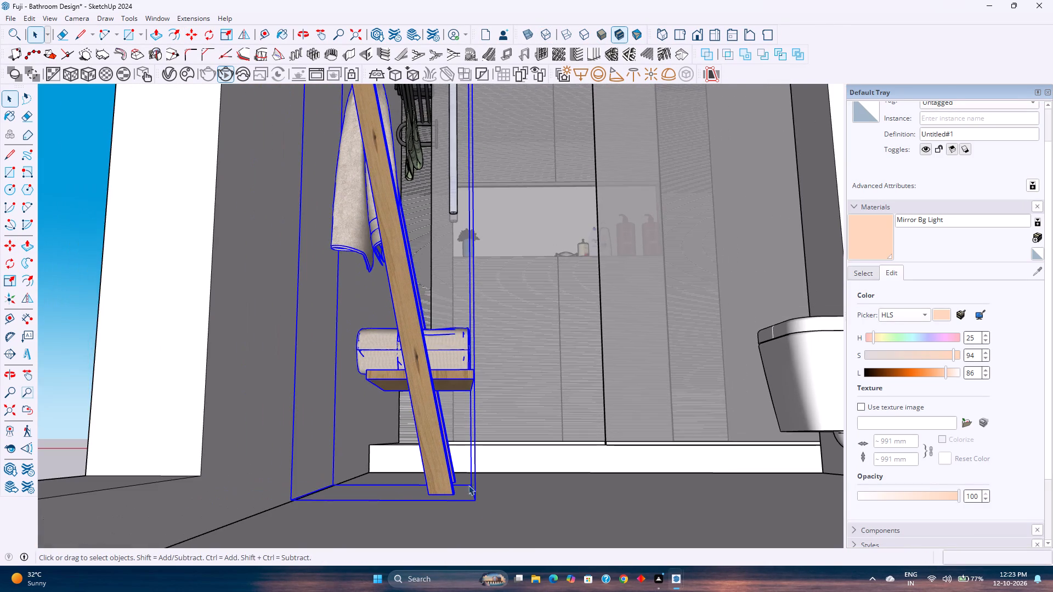
Move the ladder towel rack about 7 3/16" along the wall's floor edge towards the door opening.
middle_click_drag(462, 472, 462, 502)
scroll(458, 454, "down", 1)
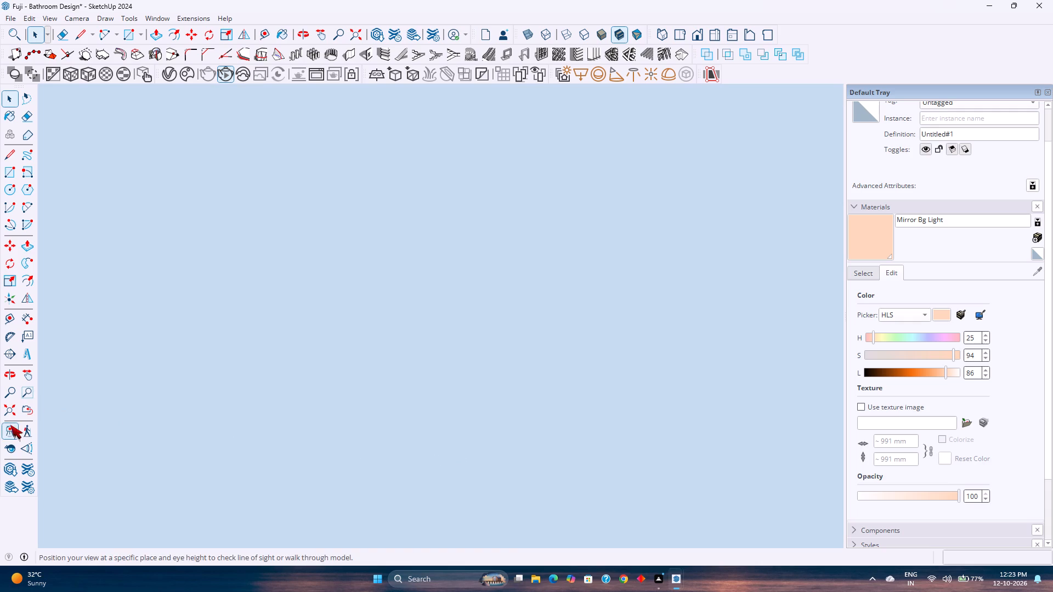
left_click(12, 417)
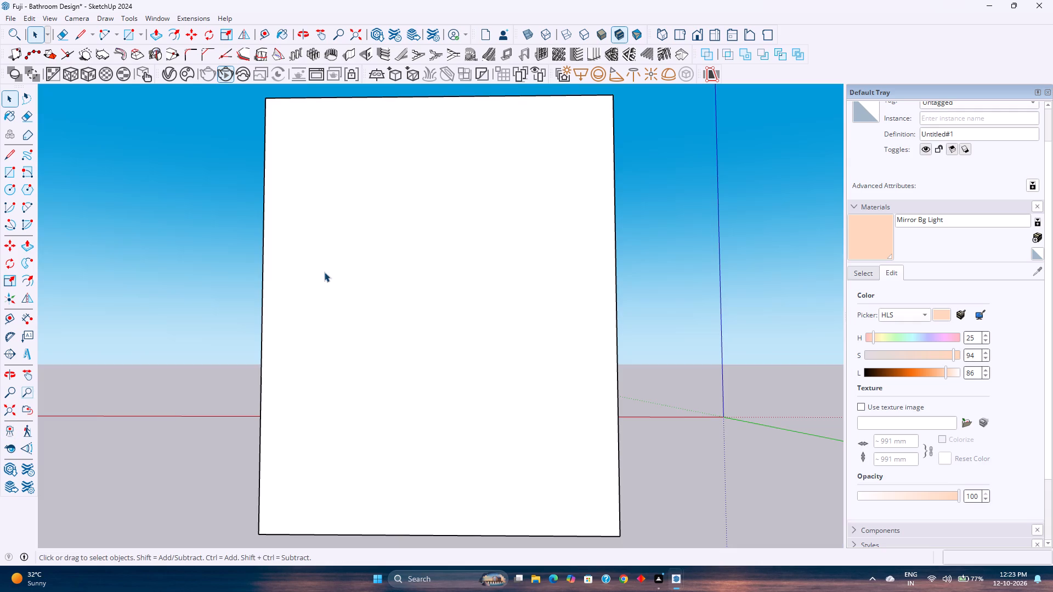
middle_click_drag(371, 256, 409, 431)
scroll(404, 350, "down", 3)
middle_click_drag(405, 348, 400, 477)
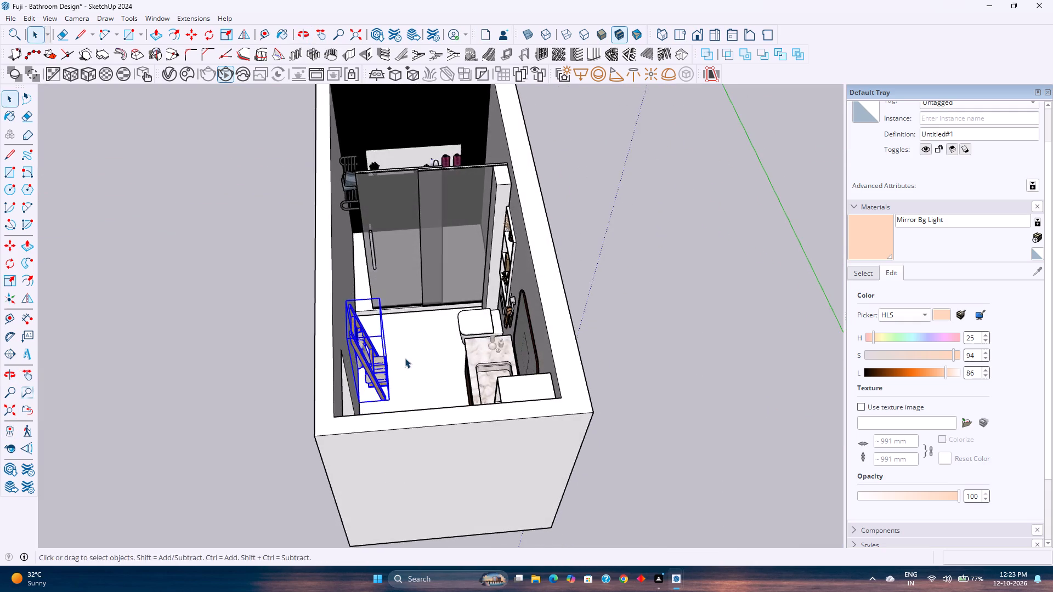
middle_click_drag(405, 358, 399, 394)
scroll(382, 349, "up", 5)
middle_click_drag(421, 337, 149, 367)
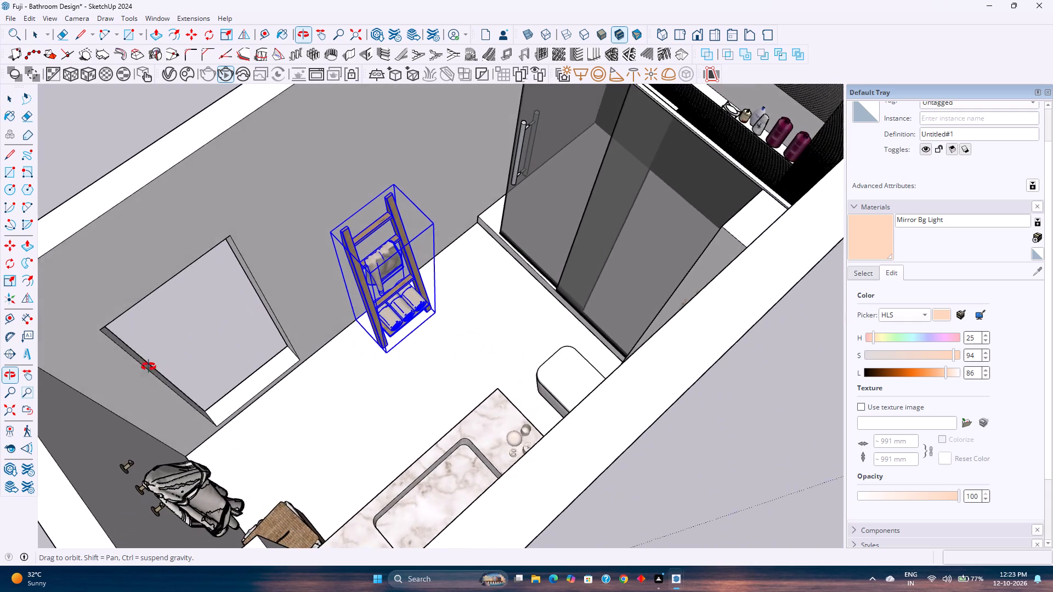
middle_click_drag(149, 367, 137, 358)
key("m")
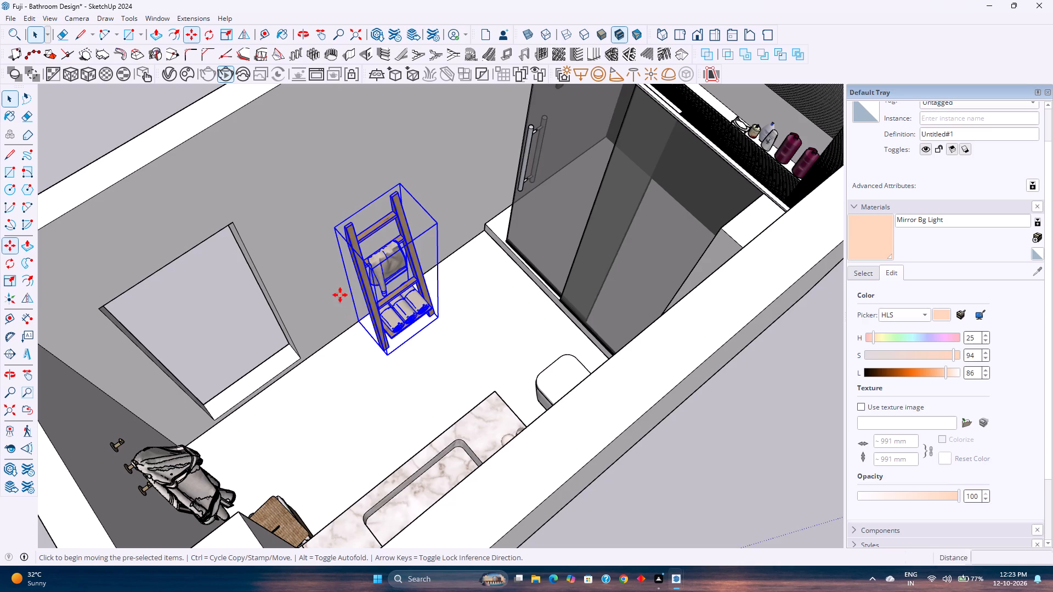
scroll(360, 328, "up", 4)
left_click(359, 318)
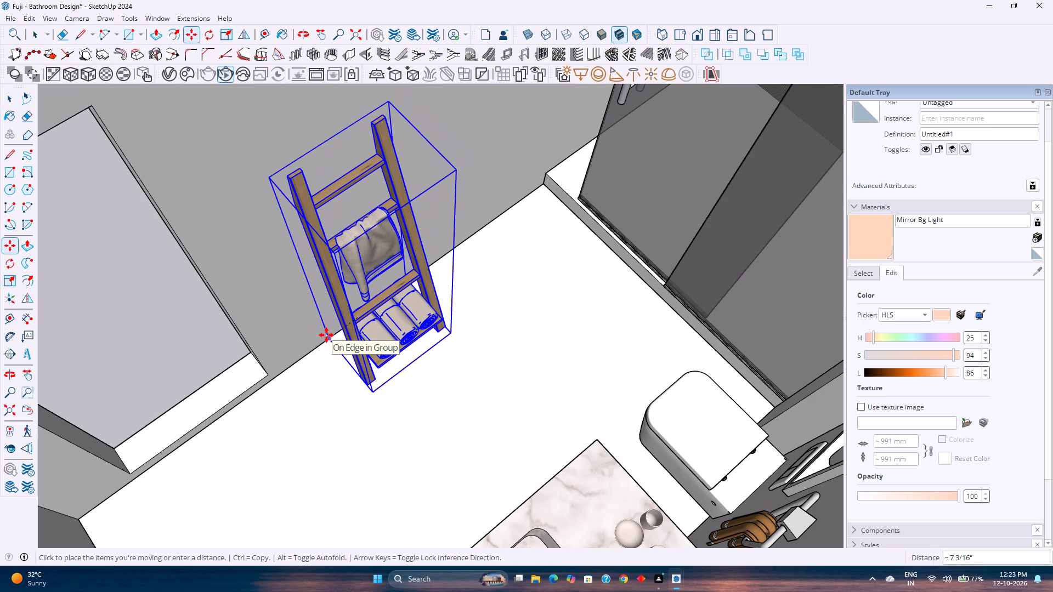
left_click(326, 335)
scroll(326, 335, "down", 4)
middle_click_drag(326, 335, 314, 352)
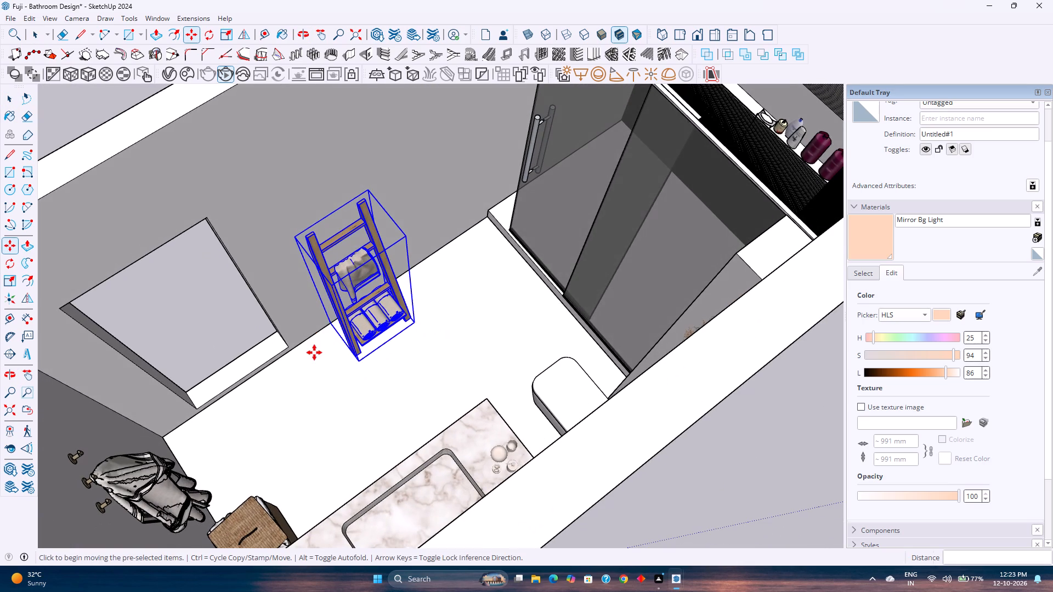
key("space")
key("Escape")
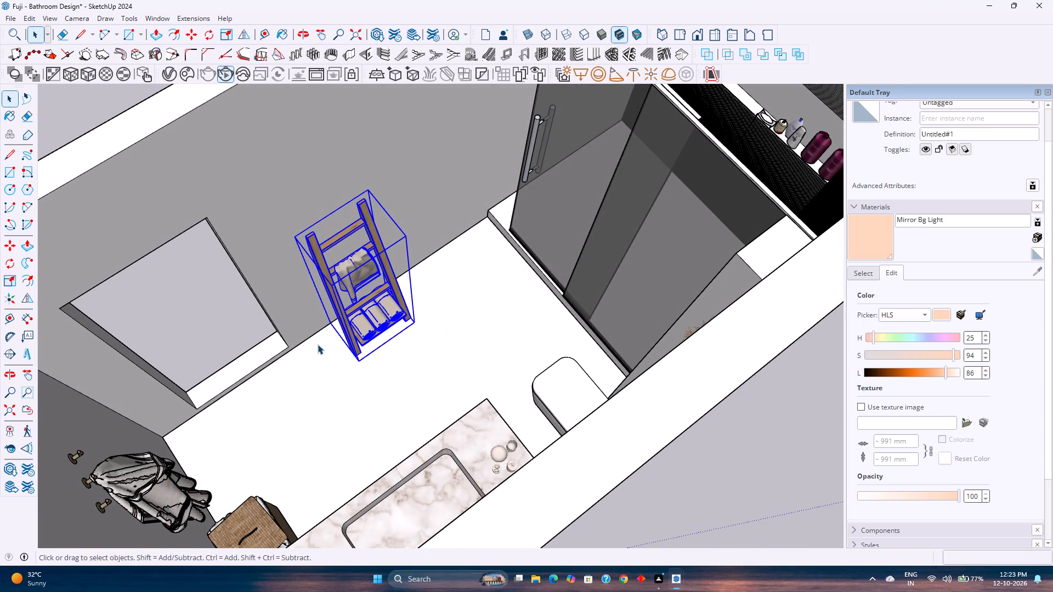
Deselect the ladder towel rack and examine its placement from above and the empty door opening from outside the bathroom.
scroll(351, 377, "down", 3)
middle_click_drag(351, 377, 572, 360)
middle_click_drag(570, 421, 569, 420)
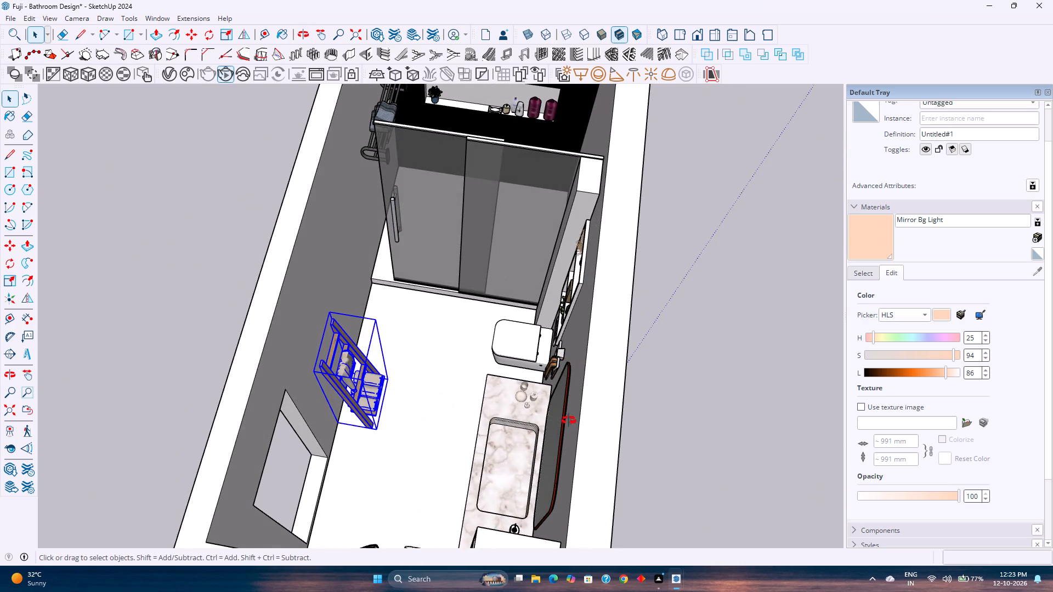
middle_click_drag(569, 420, 508, 392)
left_click(632, 432)
middle_click_drag(311, 442, 321, 437)
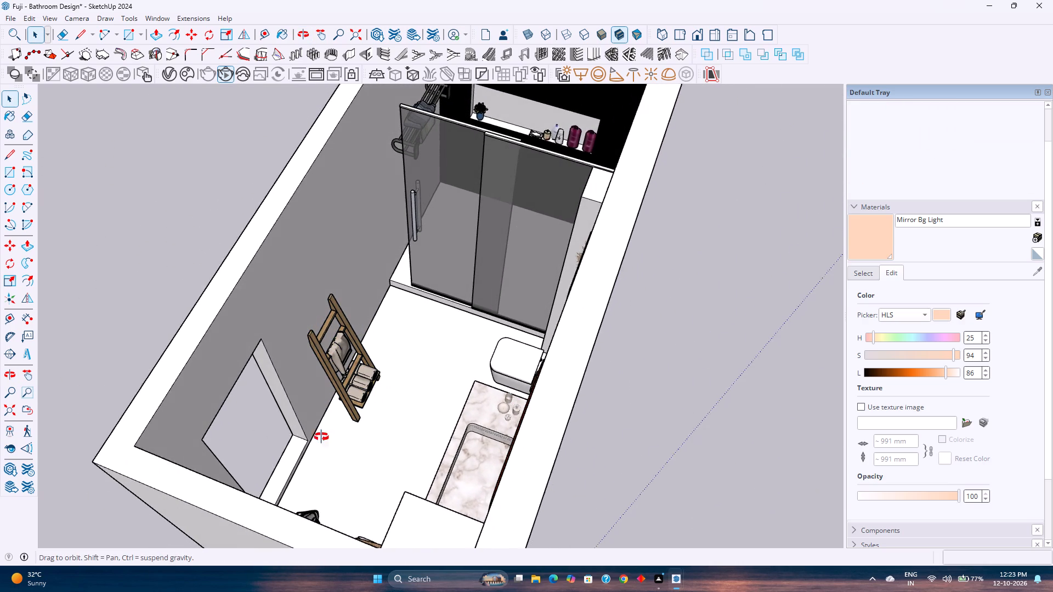
middle_click_drag(321, 437, 655, 308)
middle_click_drag(538, 383, 571, 314)
scroll(571, 314, "down", 4)
middle_click_drag(568, 318, 543, 290, "shift")
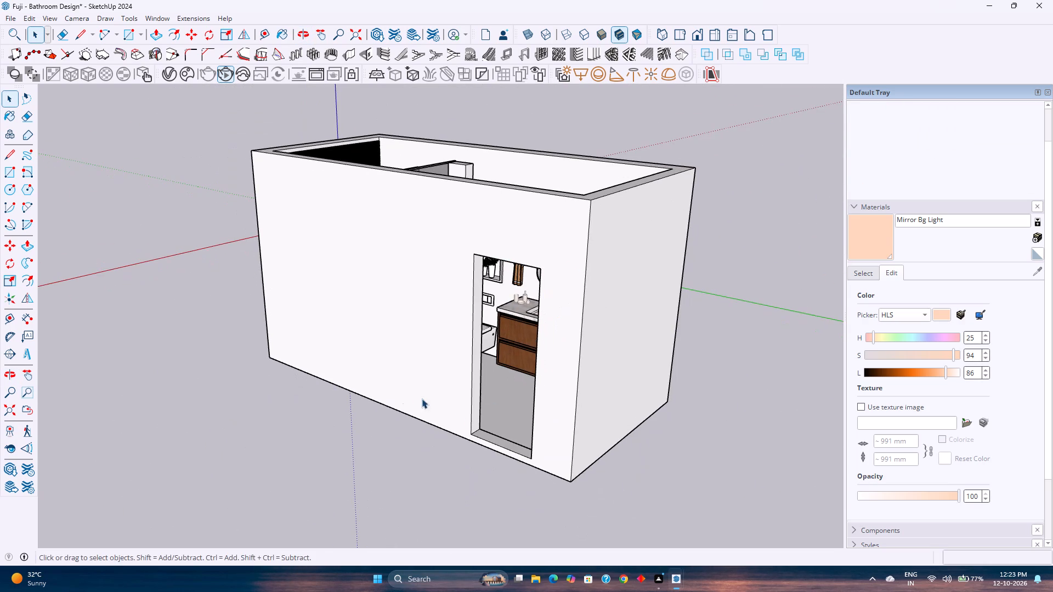
Search 3D Warehouse for "bathroom door" models.
left_click(152, 18)
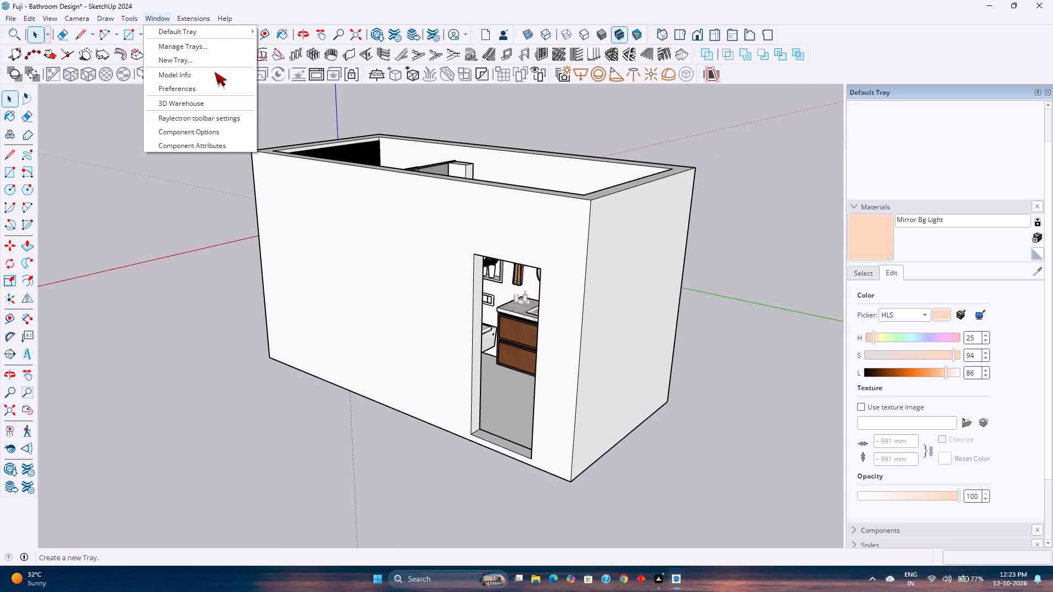
left_click(219, 98)
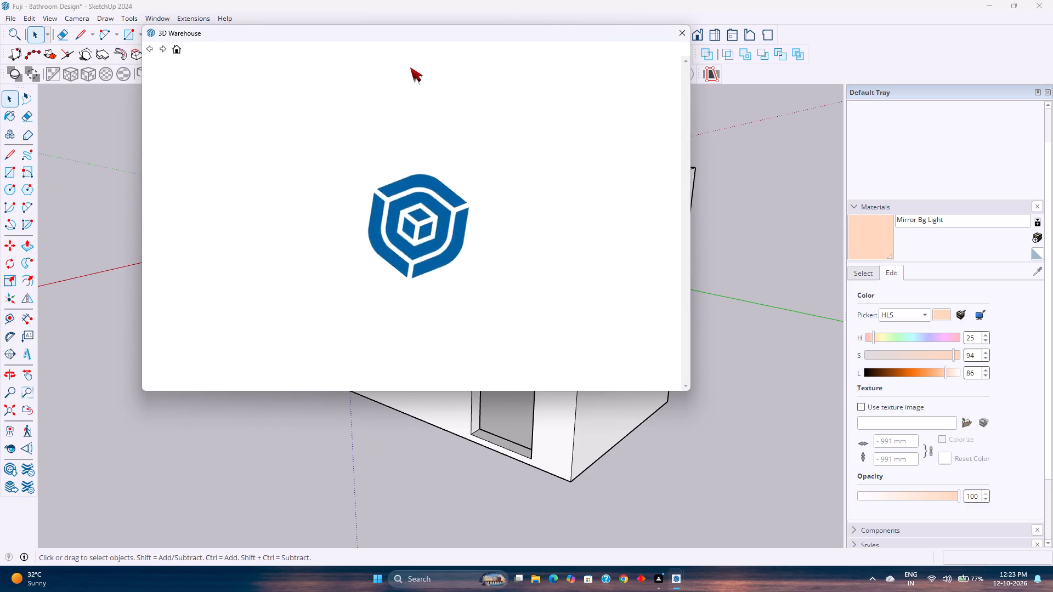
left_click(546, 76)
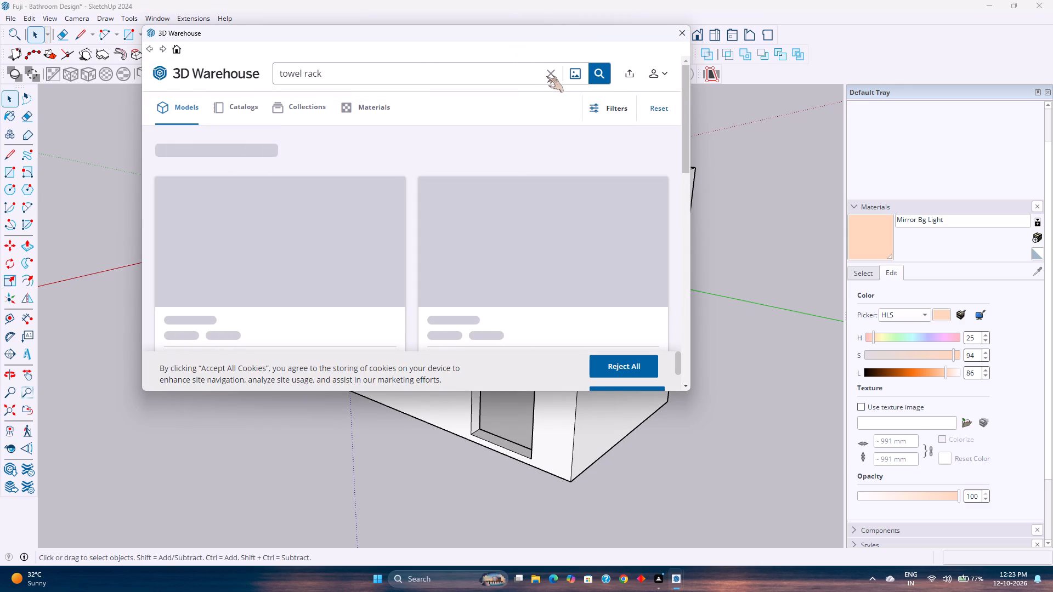
left_click(550, 73)
left_click(438, 72)
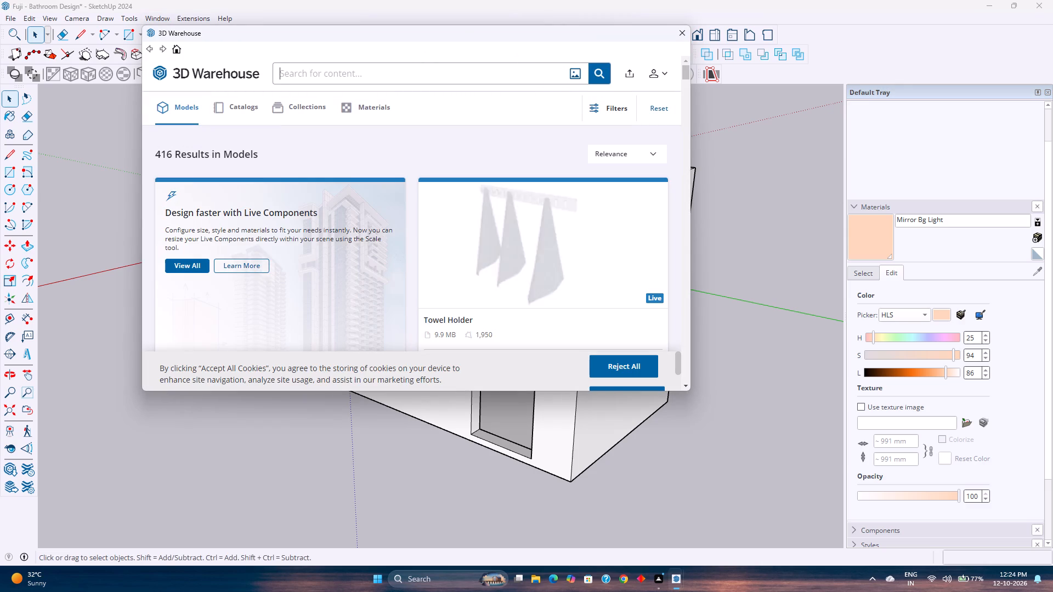
type("bathroom")
key("space")
type("dooer")
key("BackSpace")
key("BackSpace")
key("r")
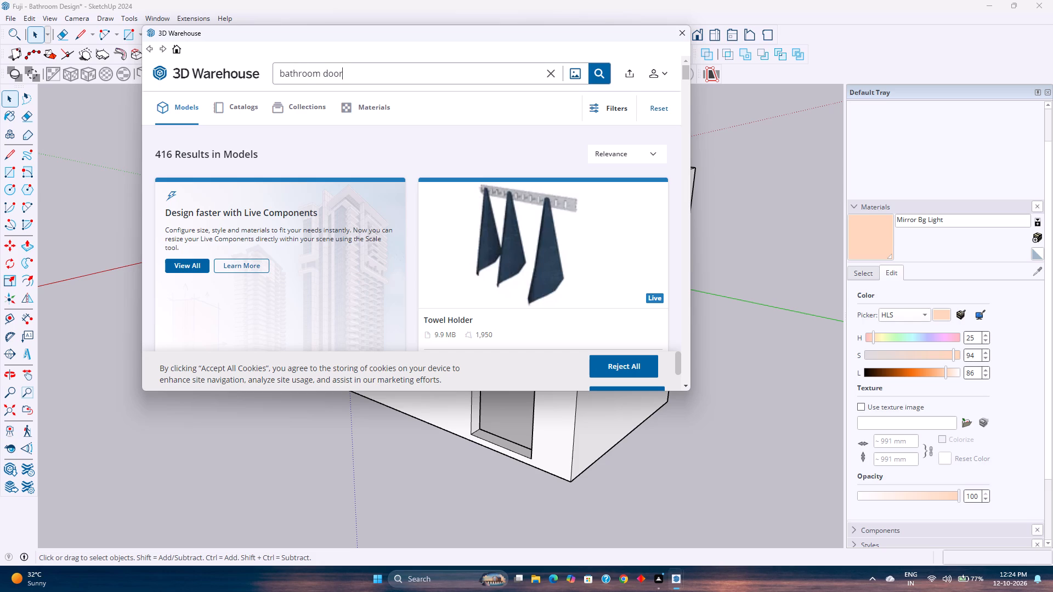
key("Return")
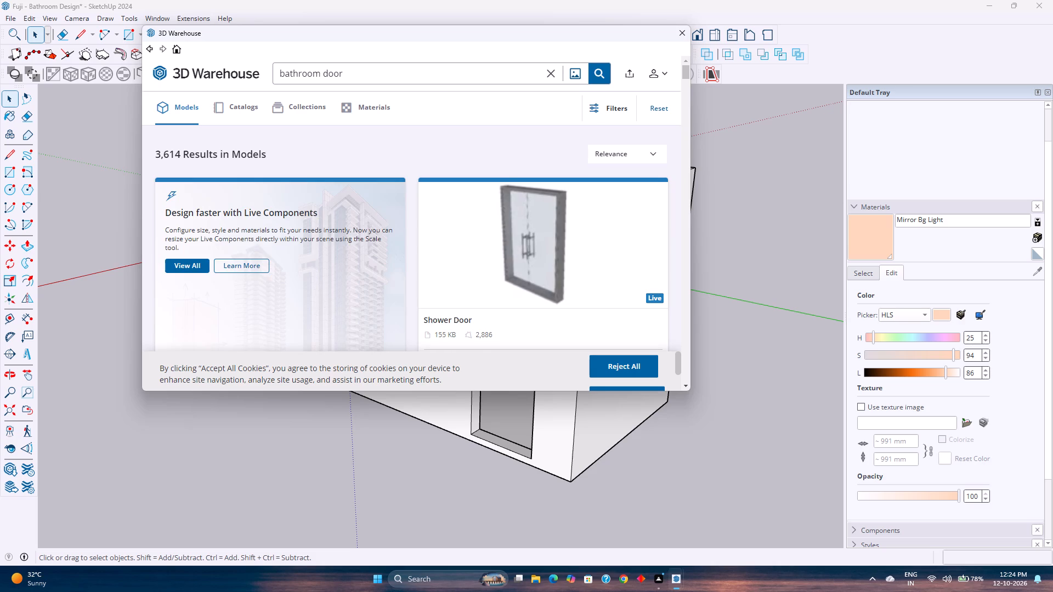
Browse the bathroom door models for one that suits the empty door opening.
scroll(410, 220, "down", 9)
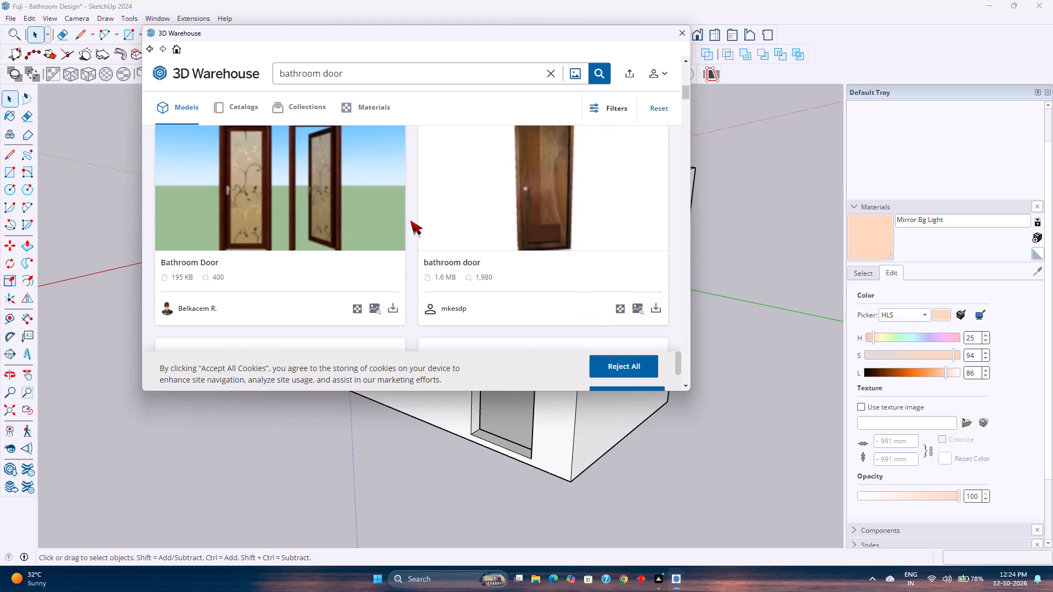
scroll(410, 220, "down", 3)
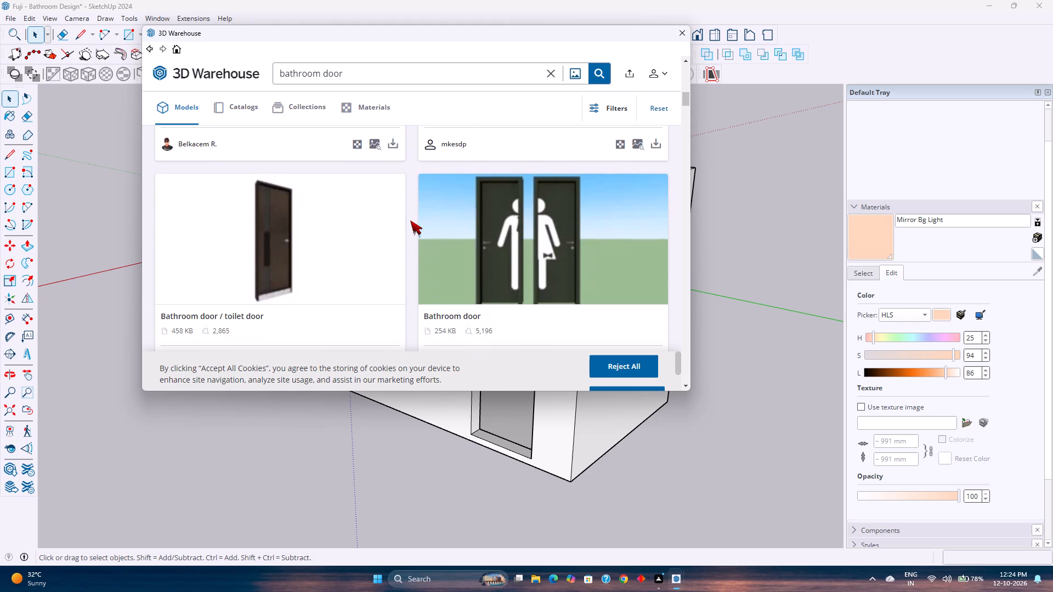
scroll(410, 220, "down", 4)
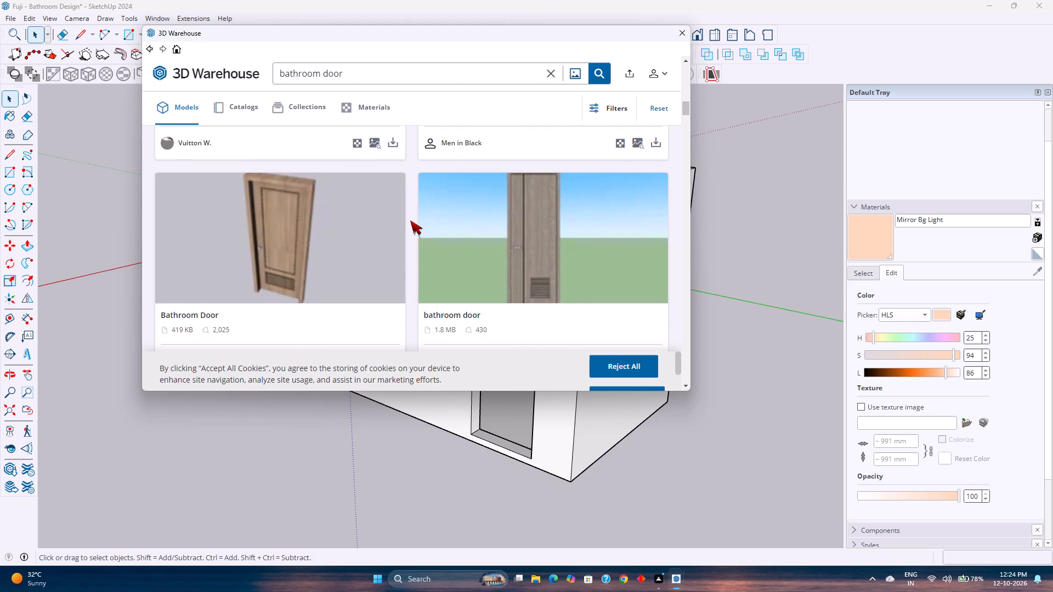
scroll(410, 220, "down", 2)
scroll(410, 220, "up", 3)
scroll(410, 220, "down", 6)
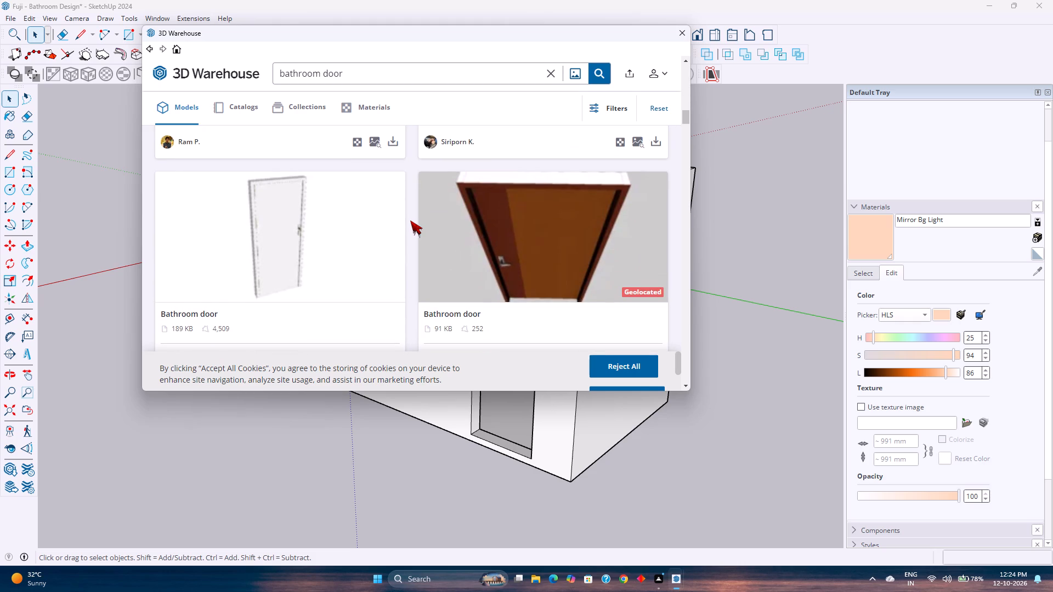
scroll(410, 220, "down", 7)
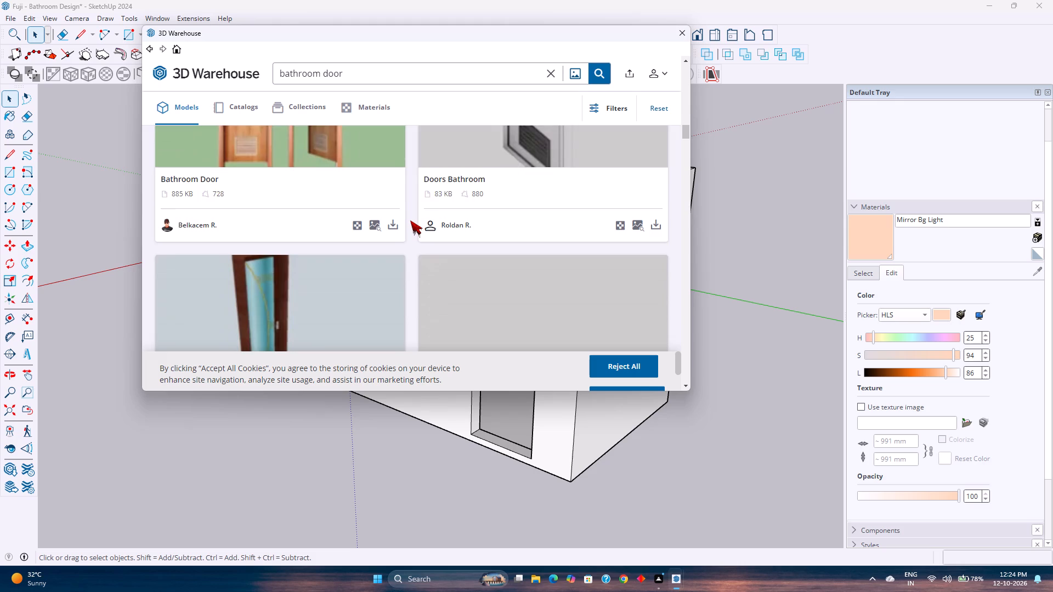
scroll(410, 220, "down", 9)
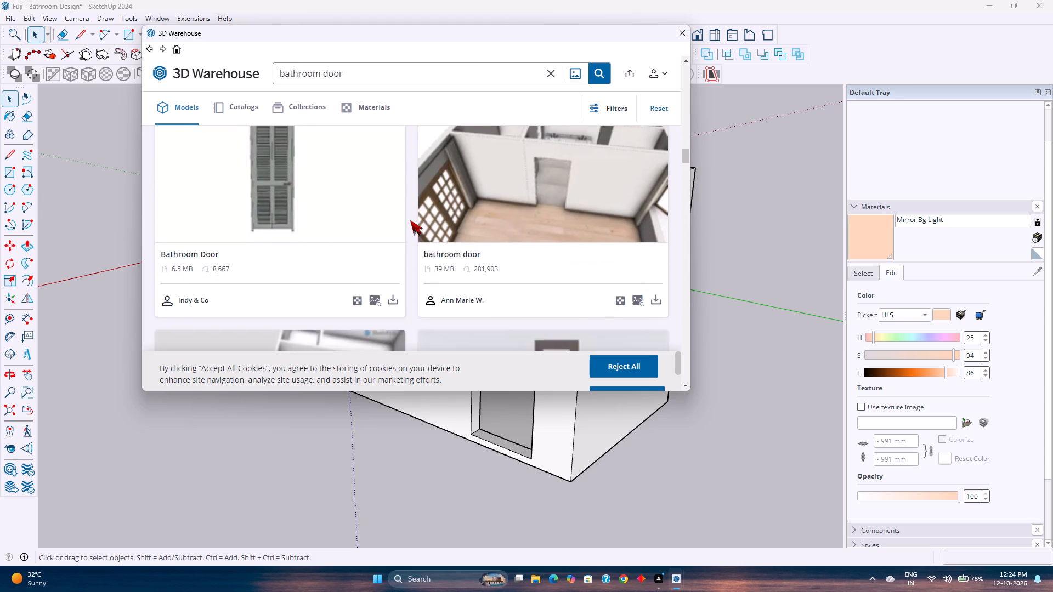
scroll(410, 220, "down", 5)
scroll(410, 220, "up", 2)
scroll(410, 220, "down", 4)
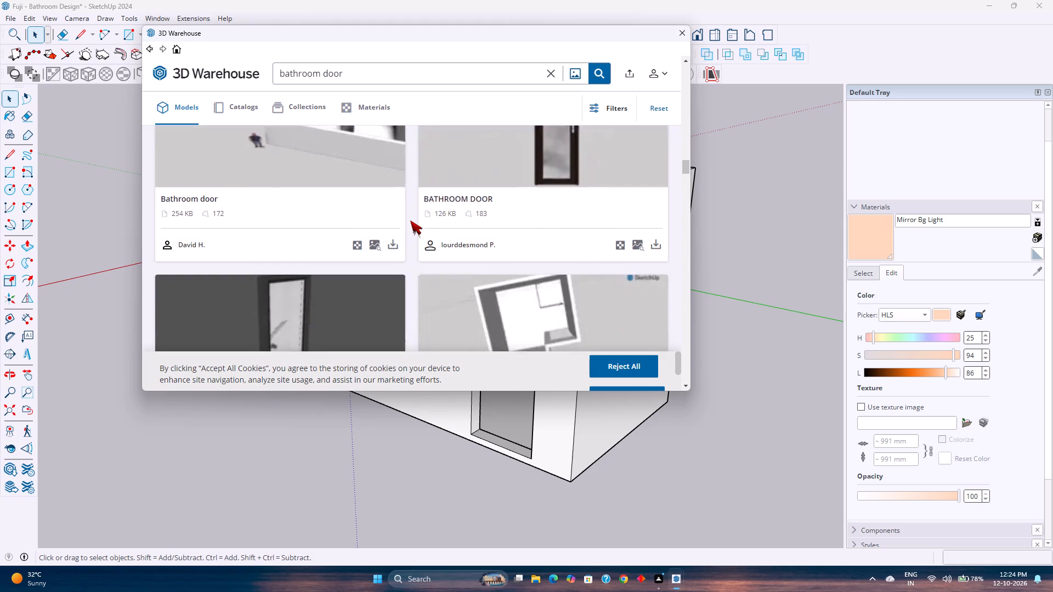
scroll(410, 220, "down", 4)
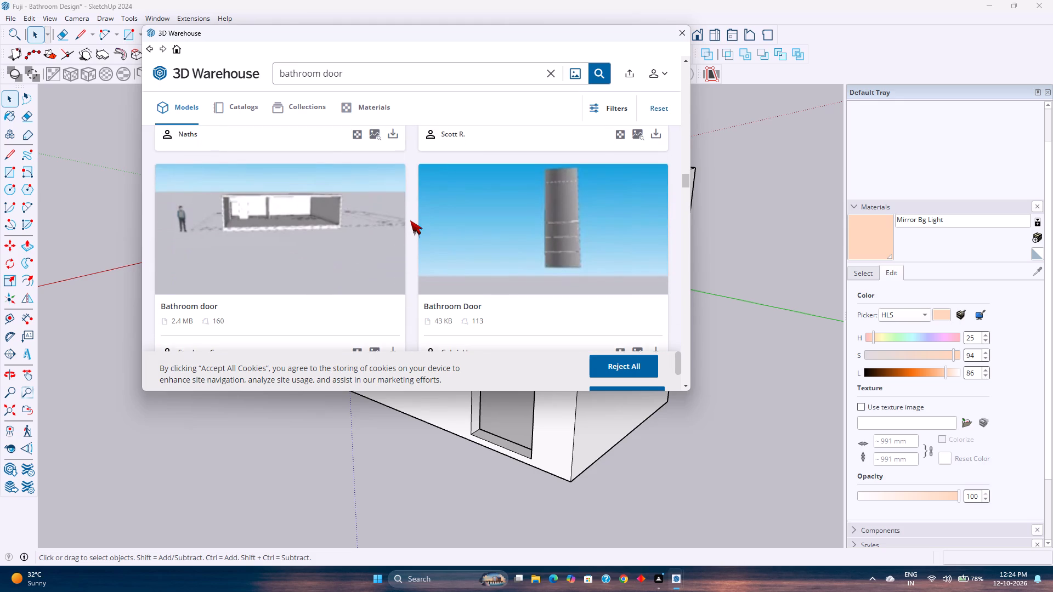
Broaden the 3D Warehouse search to "door".
left_click(325, 74)
key("BackSpace")
key("BackSpace")
key("BackSpace")
key("BackSpace")
key("BackSpace")
key("BackSpace")
key("BackSpace")
key("BackSpace")
key("BackSpace")
key("BackSpace")
key("BackSpace")
key("BackSpace")
key("BackSpace")
key("BackSpace")
key("BackSpace")
key("BackSpace")
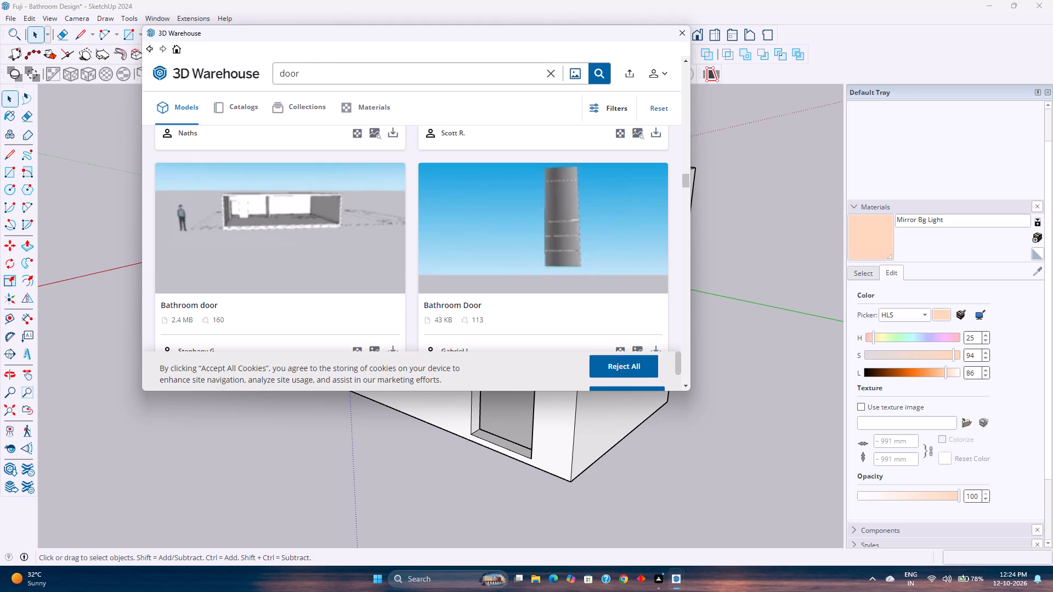
key("Return")
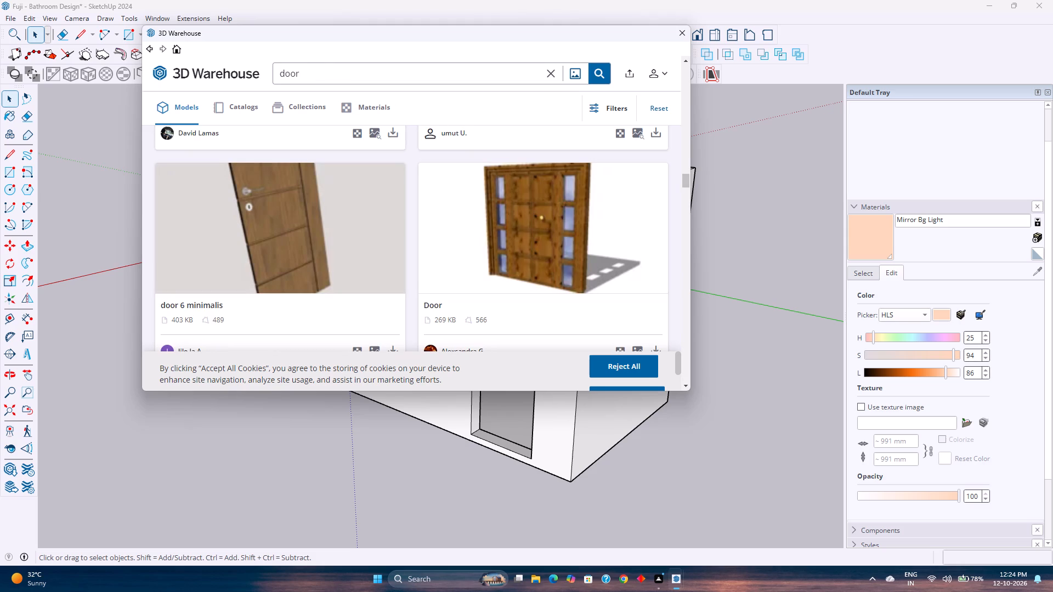
Browse the "door" models in 3D Warehouse for a single-leaf door that suits the bathroom's empty opening.
scroll(330, 67, "down", 3)
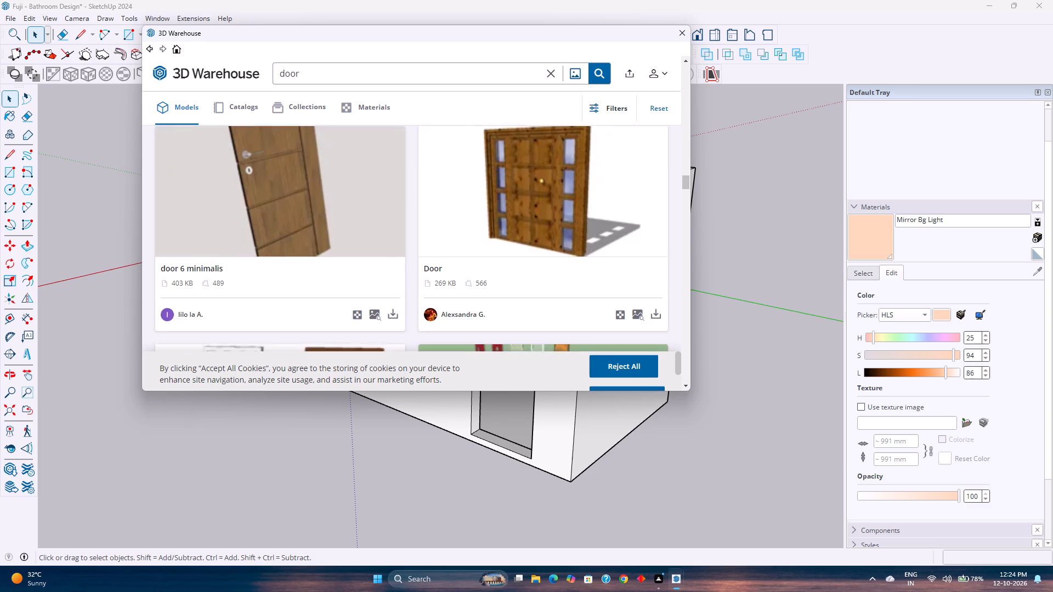
scroll(326, 287, "down", 3)
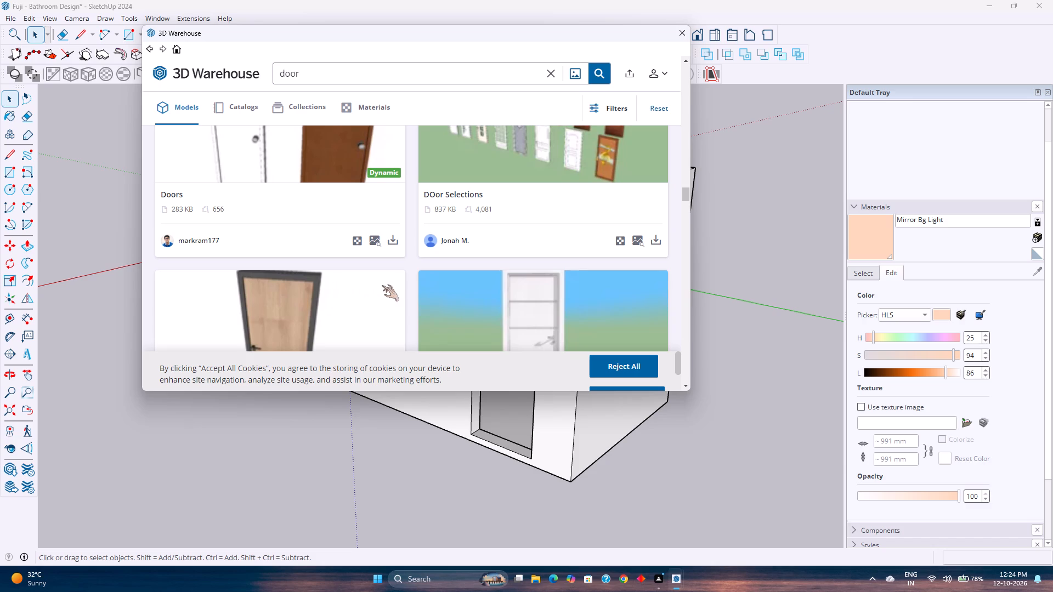
scroll(386, 283, "down", 9)
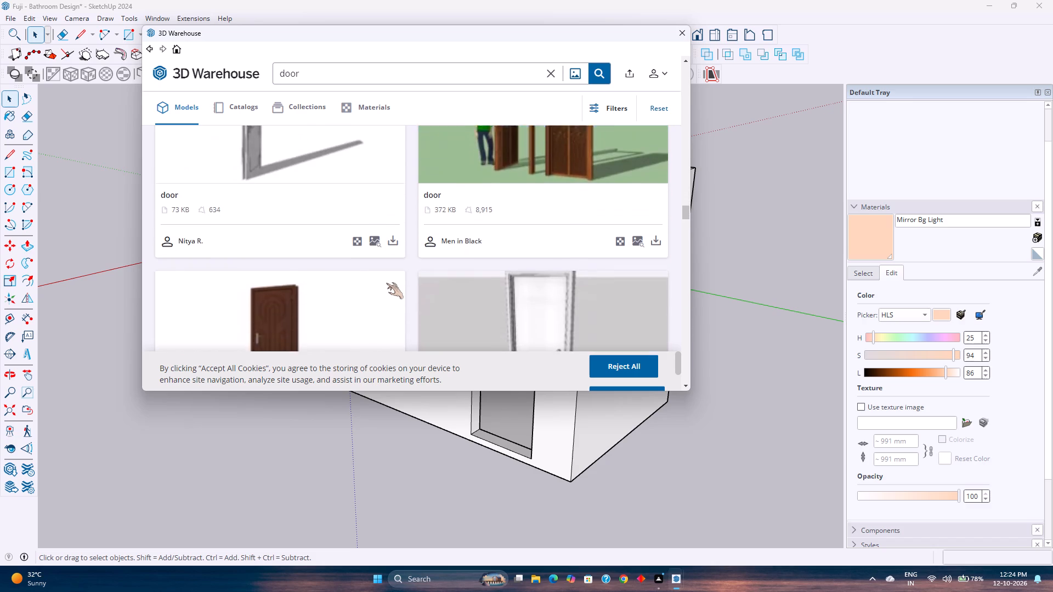
scroll(385, 281, "down", 14)
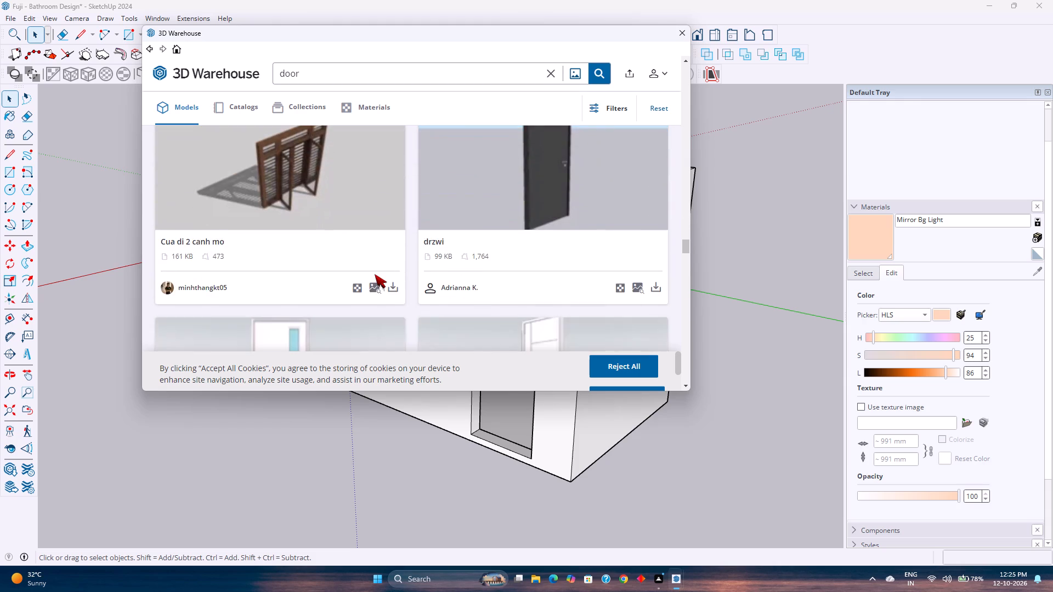
scroll(375, 274, "down", 4)
scroll(372, 272, "up", 1)
scroll(372, 272, "down", 4)
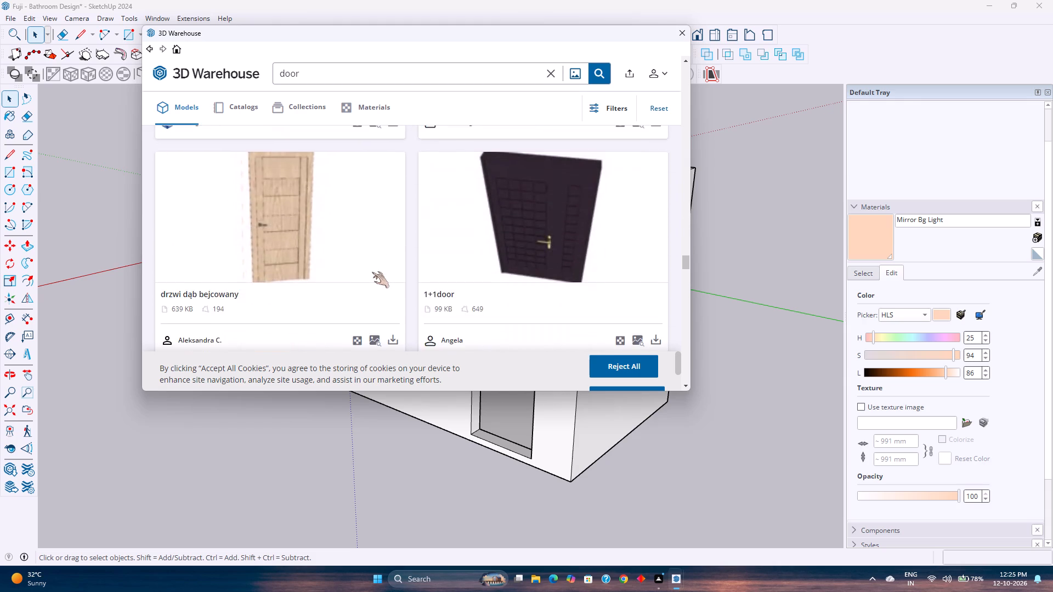
scroll(371, 272, "down", 6)
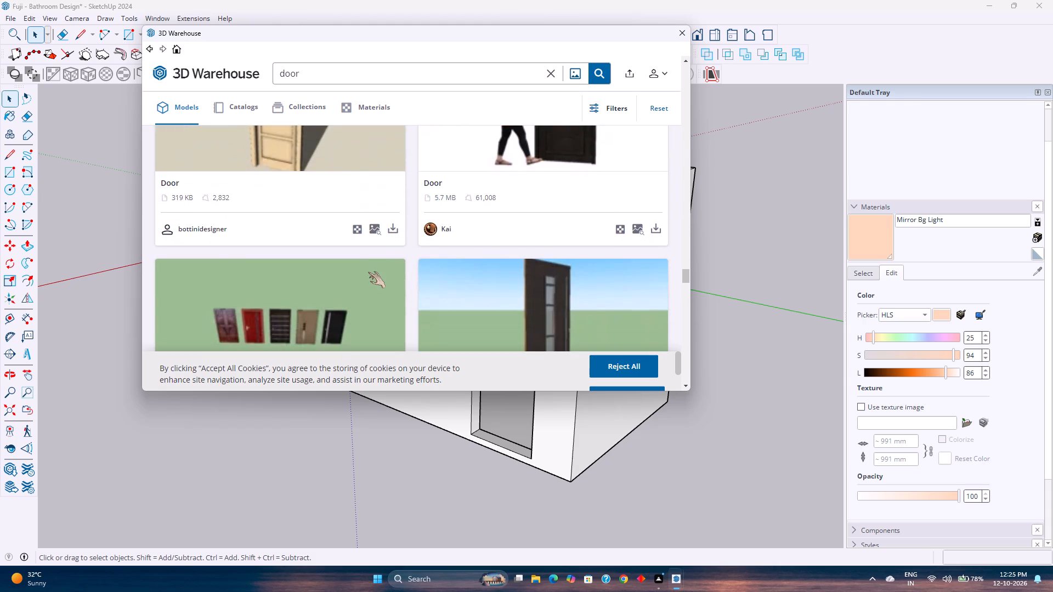
scroll(368, 272, "down", 9)
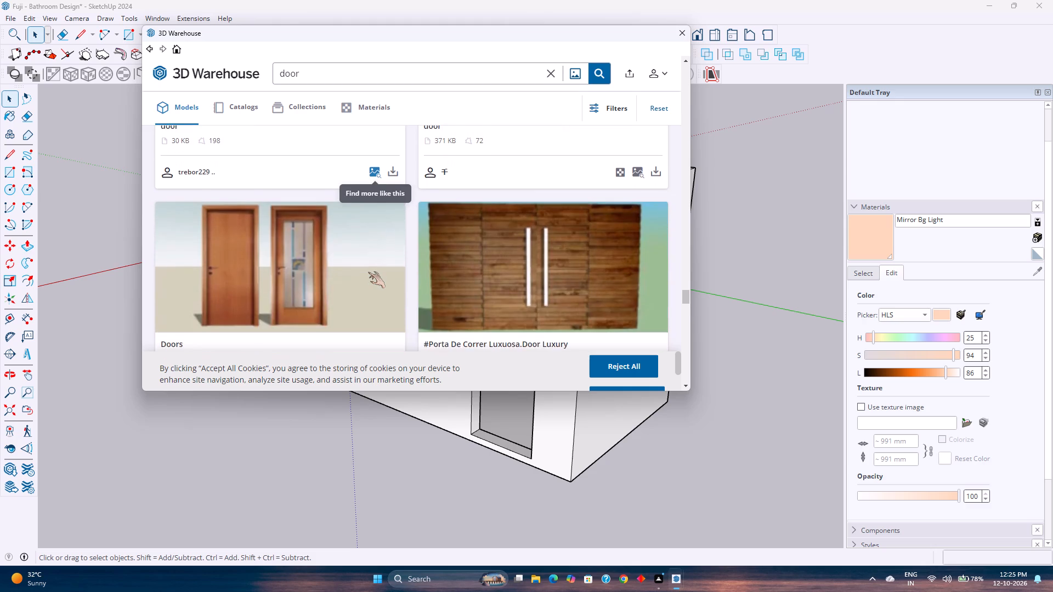
scroll(368, 272, "down", 11)
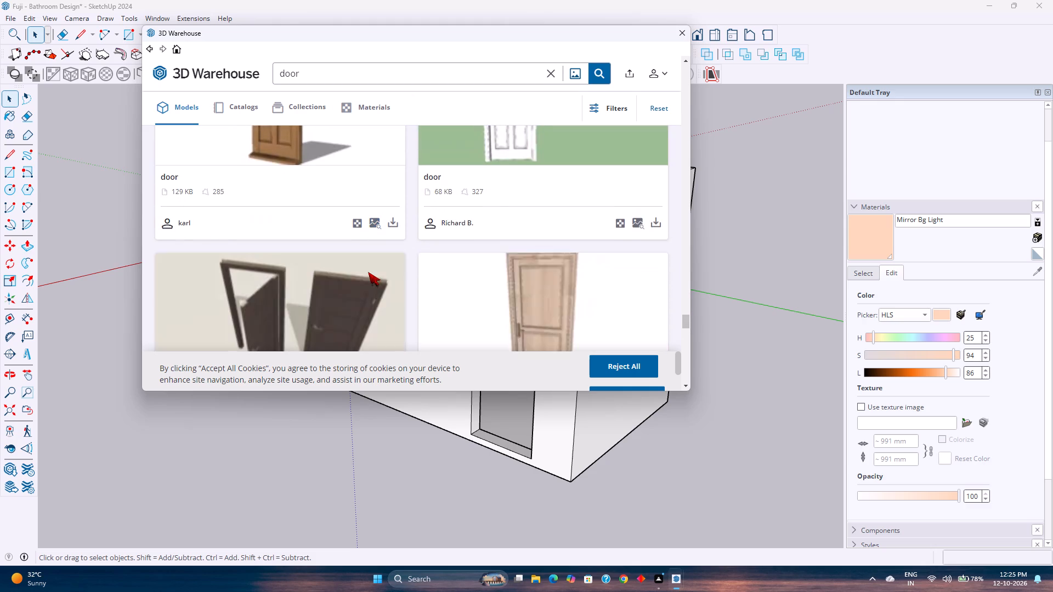
scroll(368, 272, "up", 4)
left_click_drag(687, 313, 683, 300)
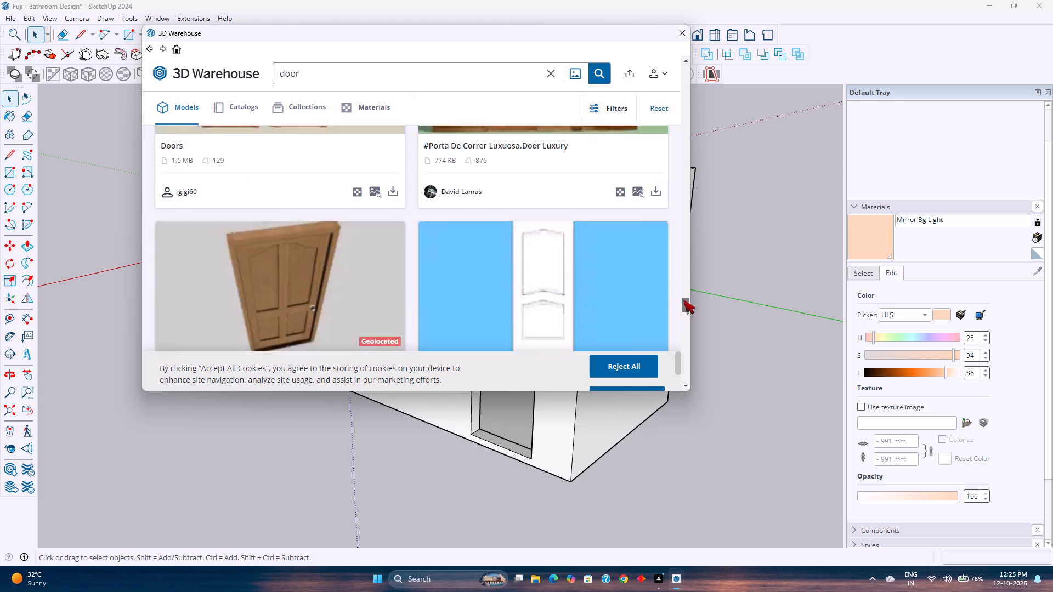
left_click_drag(683, 300, 672, 212)
left_click_drag(684, 214, 693, 99)
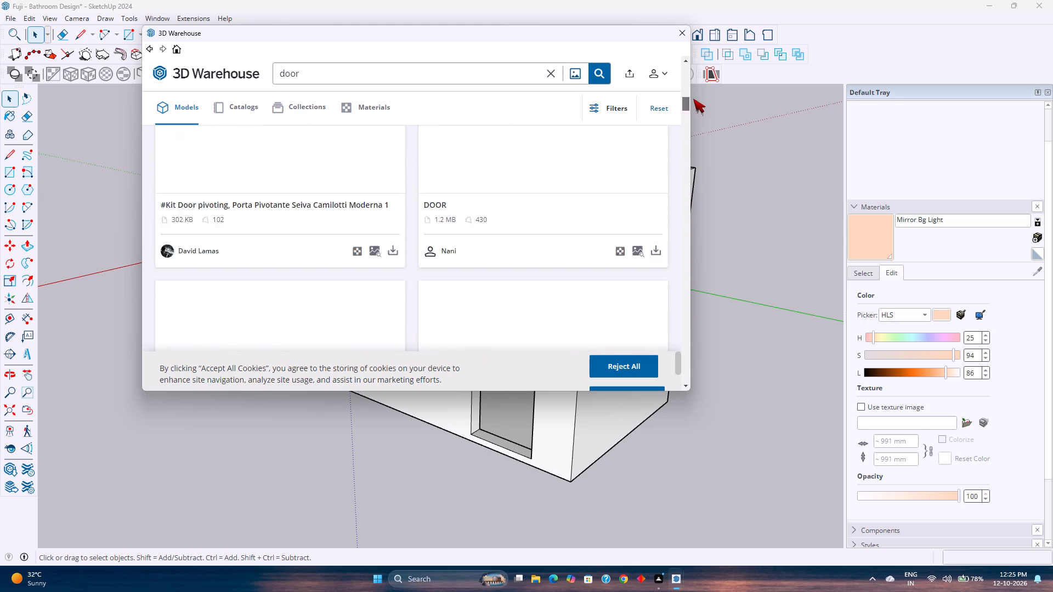
left_click_drag(693, 99, 695, 62)
scroll(441, 247, "down", 5)
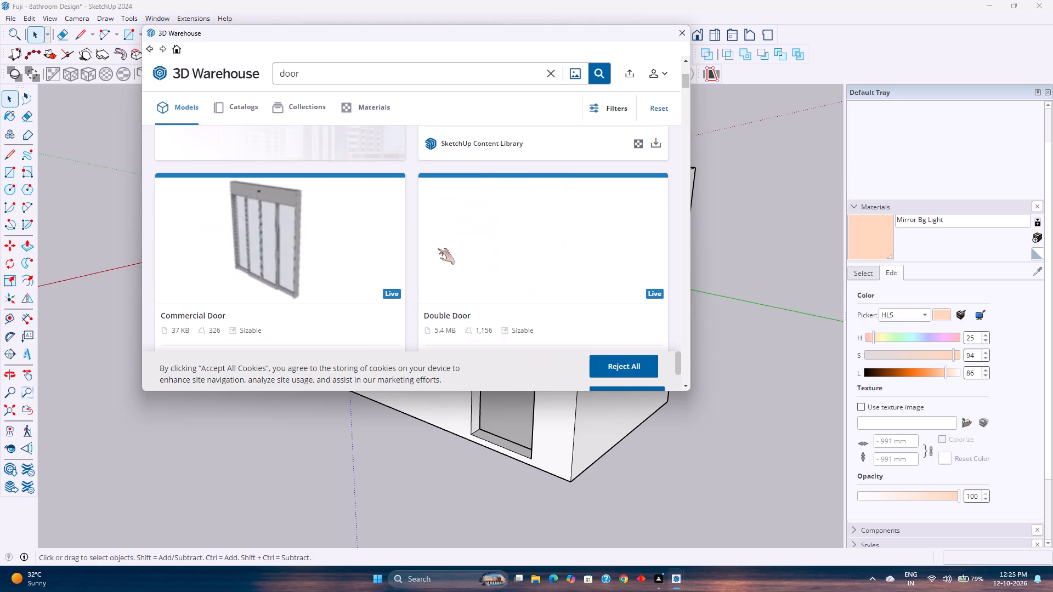
scroll(438, 248, "down", 6)
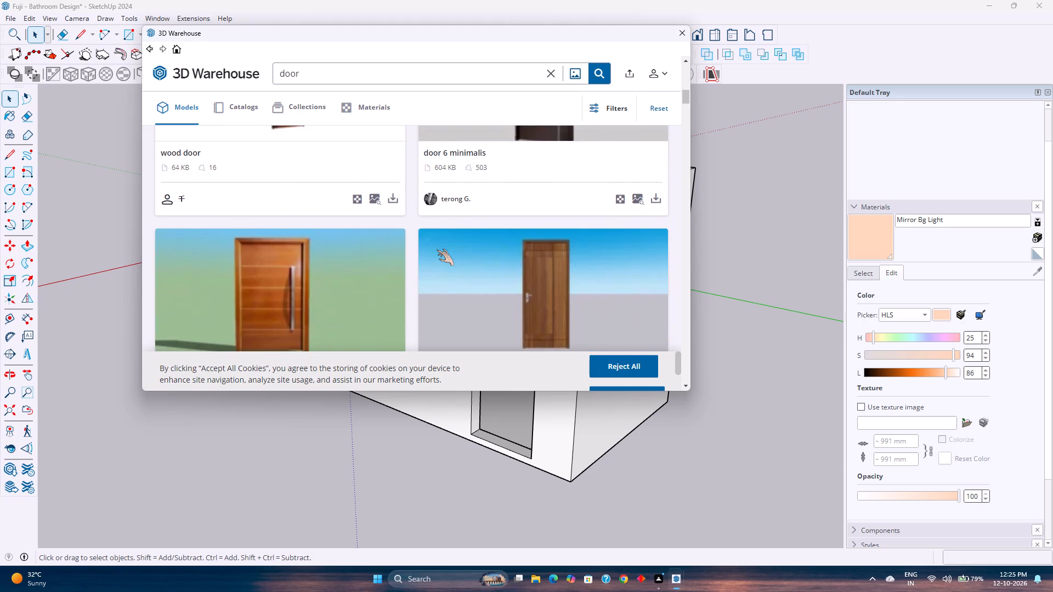
Download the 64 KB "wood door" model directly into the bathroom model and place it at the empty door opening.
scroll(434, 250, "up", 2)
left_click(388, 310)
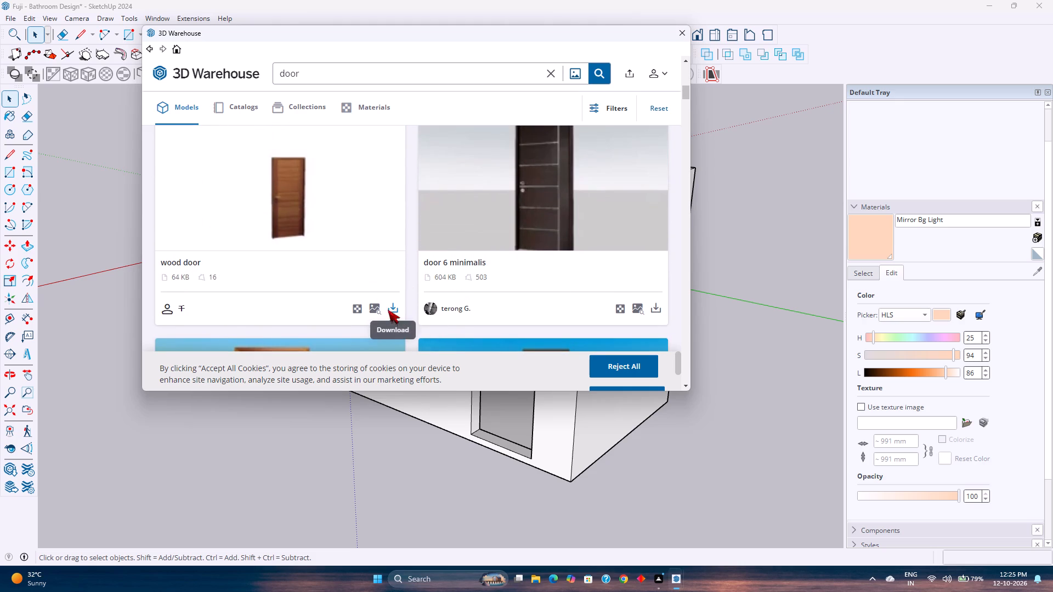
left_click(386, 220)
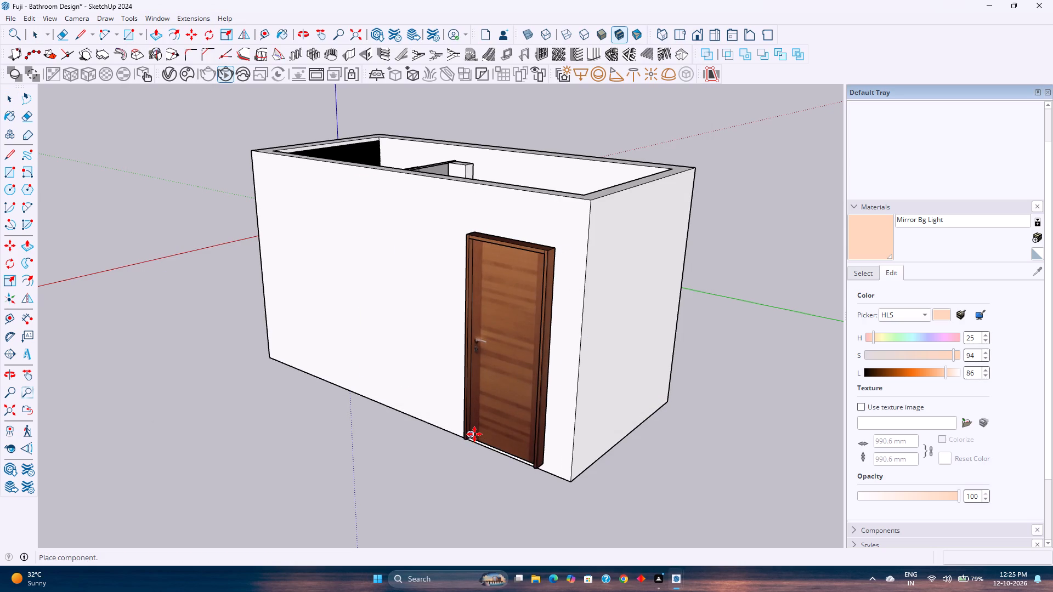
left_click(474, 434)
Move the wood door about 6 11/16" into the wall, snapping its lower corner to the bottom corner of the opening.
scroll(468, 440, "up", 5)
middle_click_drag(475, 436, 519, 412)
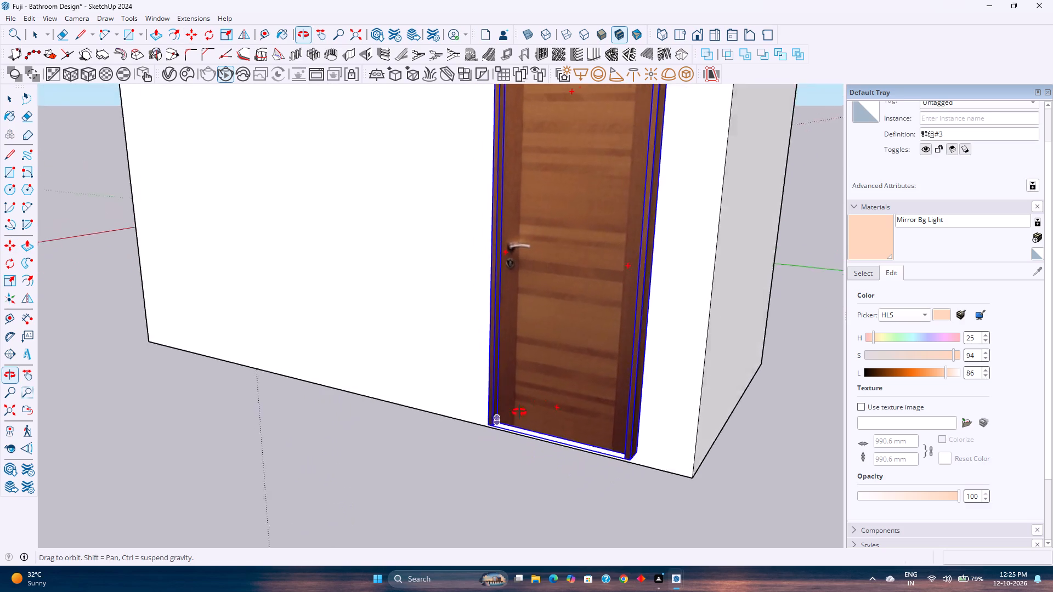
middle_click_drag(519, 412, 580, 390)
middle_click_drag(538, 360, 397, 469, "shift")
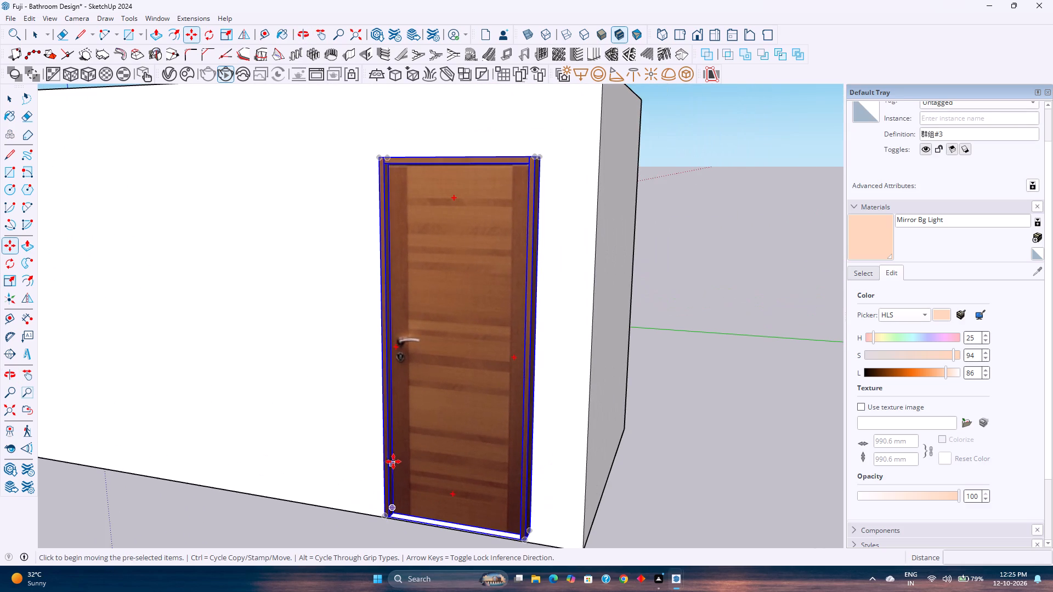
key("s")
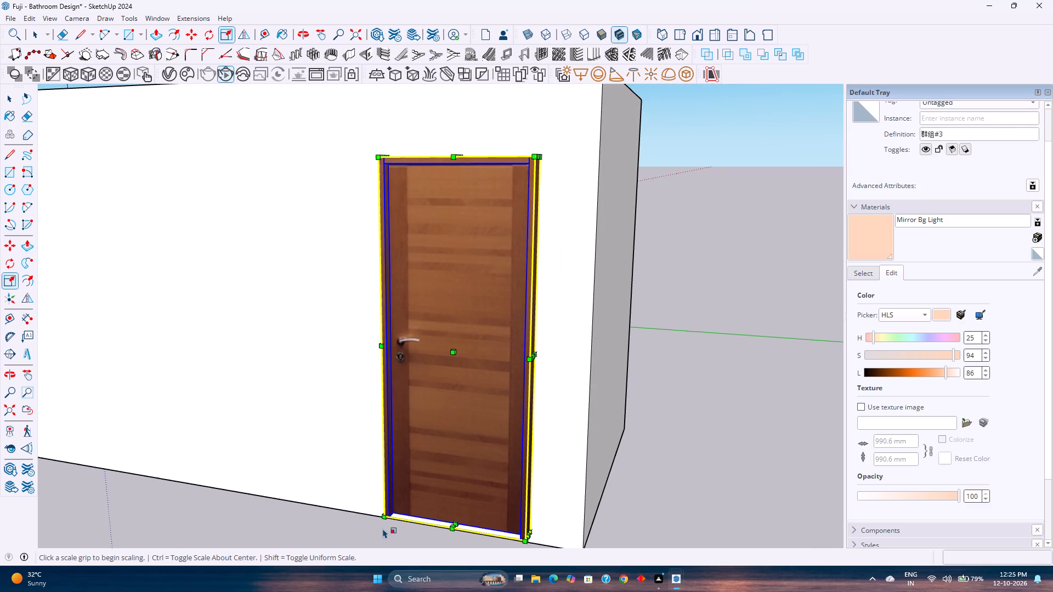
scroll(383, 528, "up", 9)
middle_click_drag(378, 516, 214, 459)
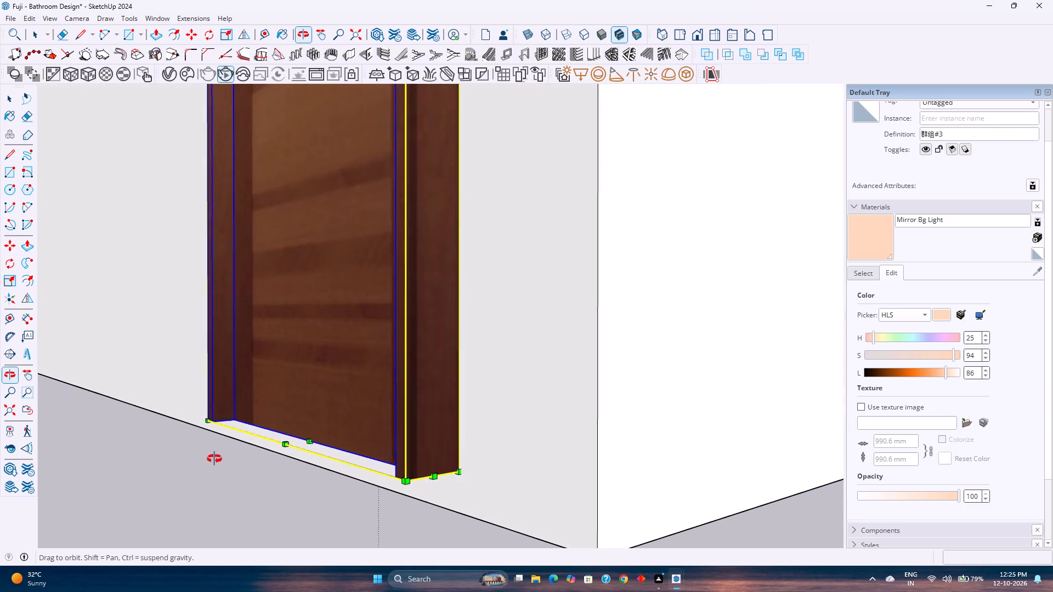
middle_click_drag(214, 459, 214, 459)
key("m")
left_click(407, 487)
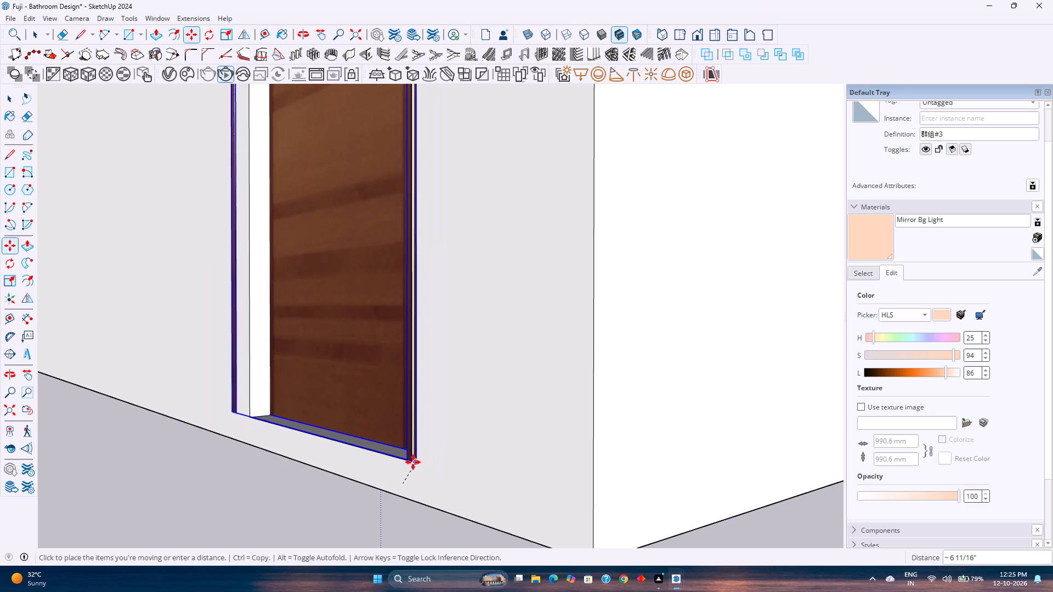
left_click(408, 462)
Scale the wood door's width to about 0.86 from the handle side so its frame fits the opening.
middle_click_drag(325, 462, 480, 486)
scroll(480, 486, "down", 6)
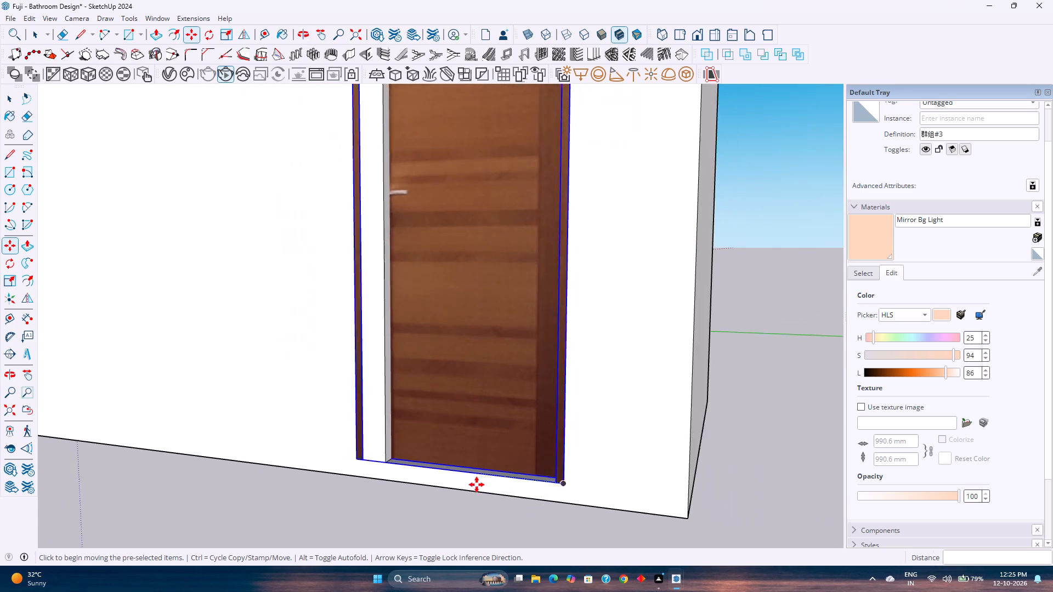
scroll(477, 485, "down", 2)
middle_click_drag(452, 431, 438, 538, "shift")
key("s")
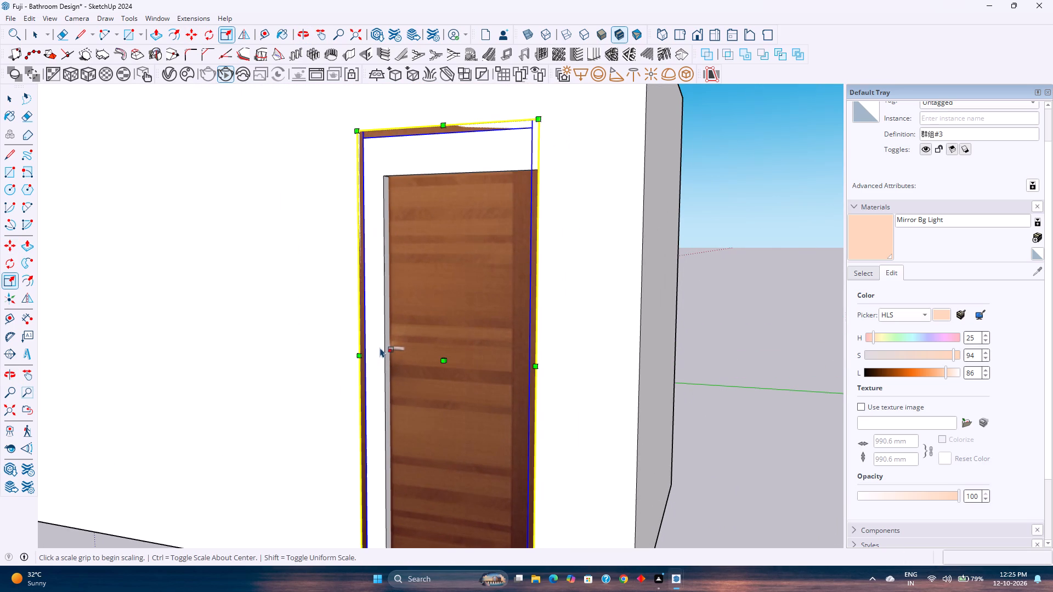
key("k")
scroll(369, 349, "up", 3)
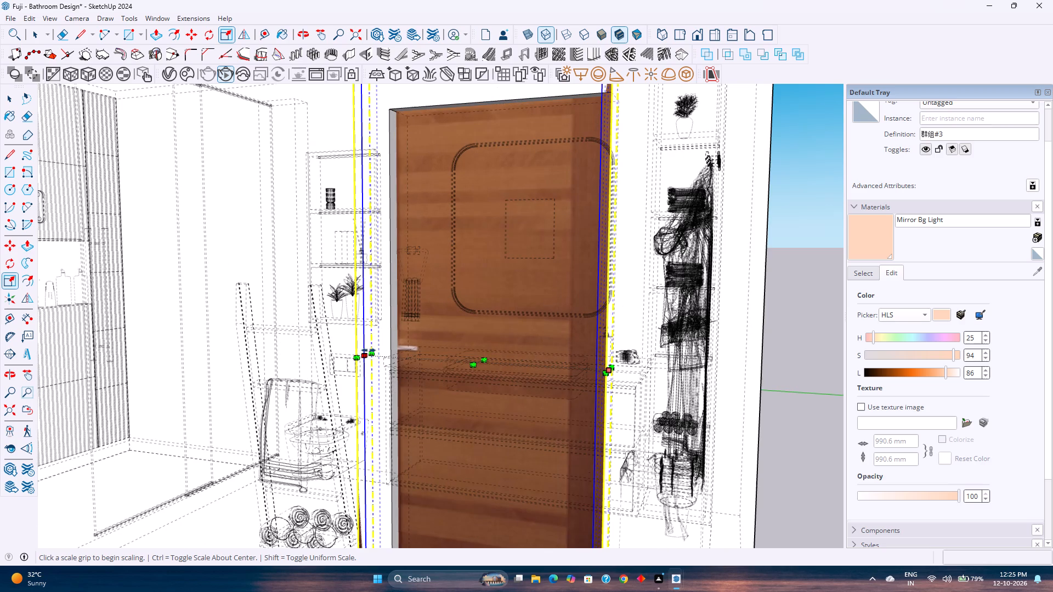
left_click(369, 354)
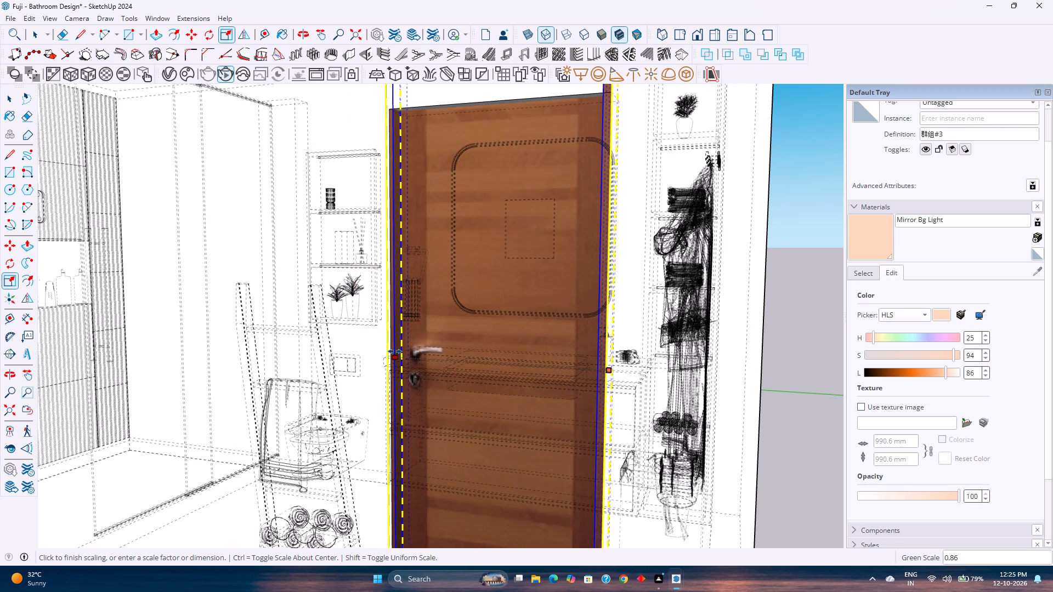
key("k")
left_click(391, 344)
Scale the wood door's height down to about 0.90 so its frame meets the top edge of the opening.
scroll(438, 316, "down", 3)
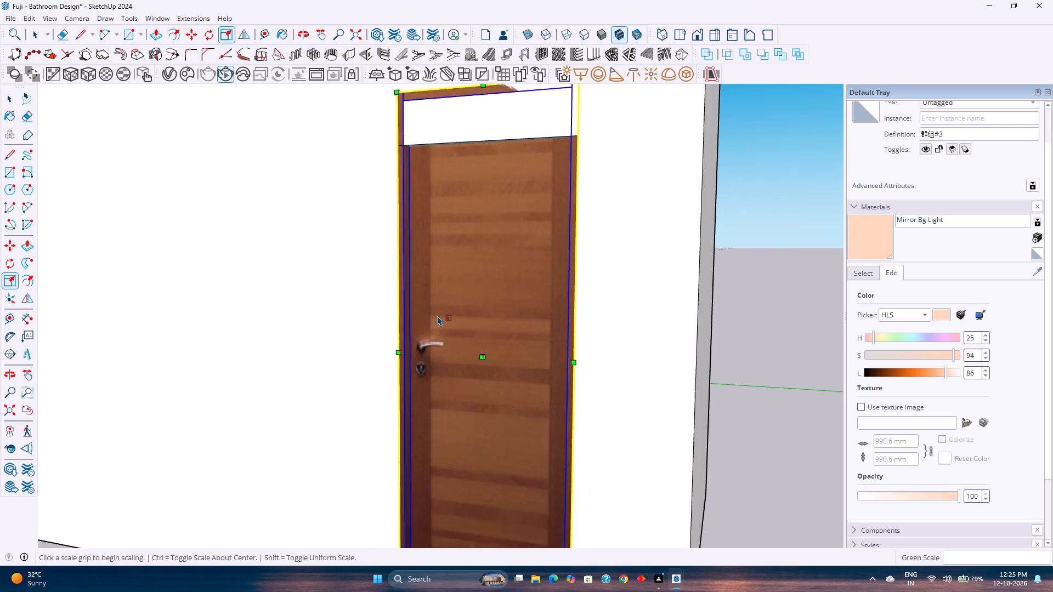
left_click(486, 108)
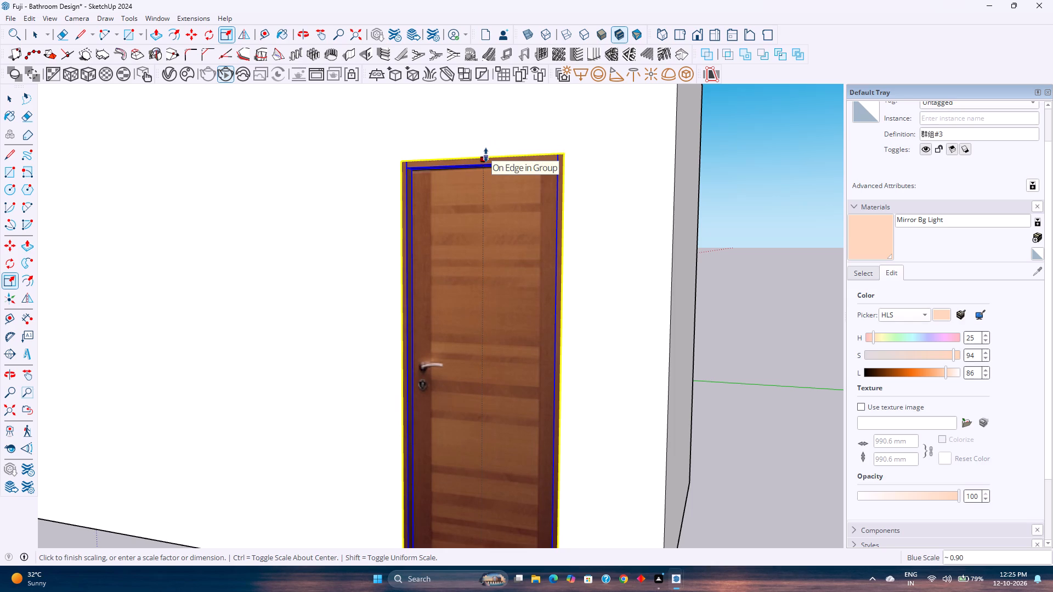
left_click(486, 155)
Deselect the wood door and examine its fit in the opening from inside, above and outside the bathroom.
middle_click_drag(488, 192, 296, 362)
scroll(354, 298, "down", 2)
middle_click_drag(354, 298, 330, 312)
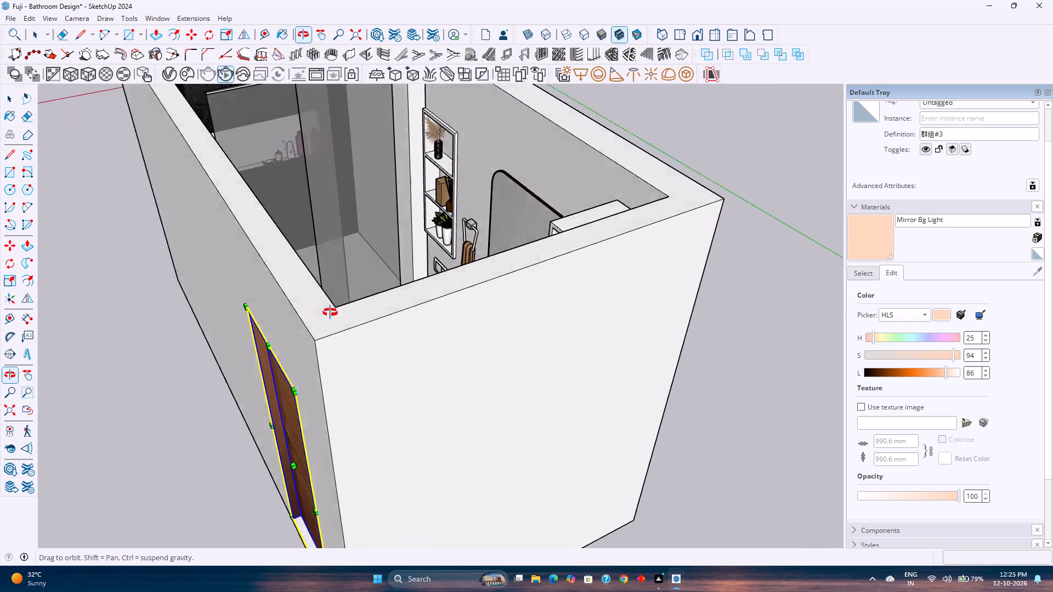
middle_click_drag(330, 312, 75, 320)
key("Escape")
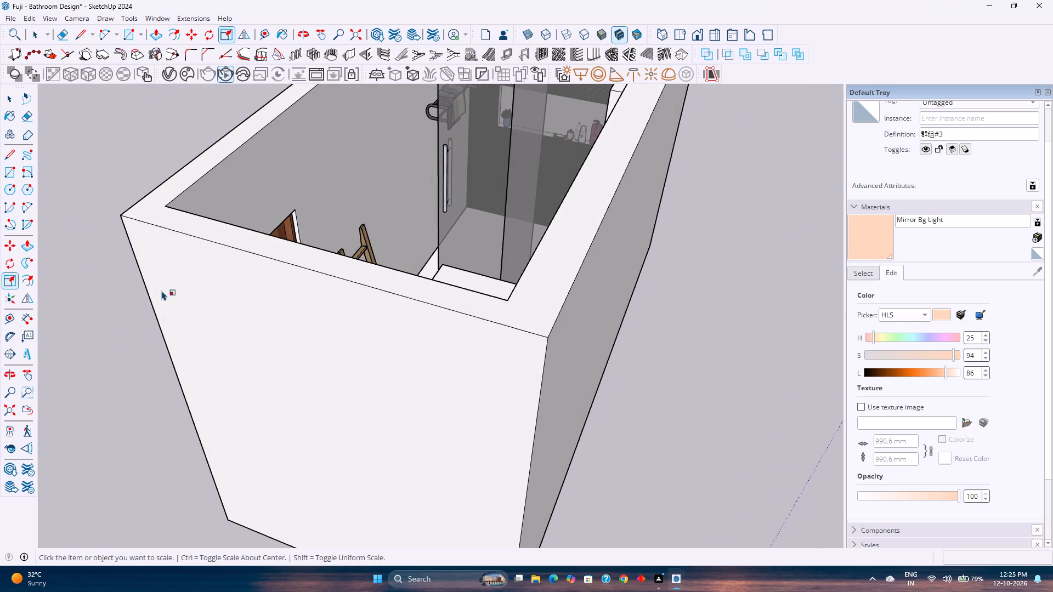
key("space")
key("Escape")
scroll(256, 194, "up", 4)
middle_click_drag(299, 244, 259, 387)
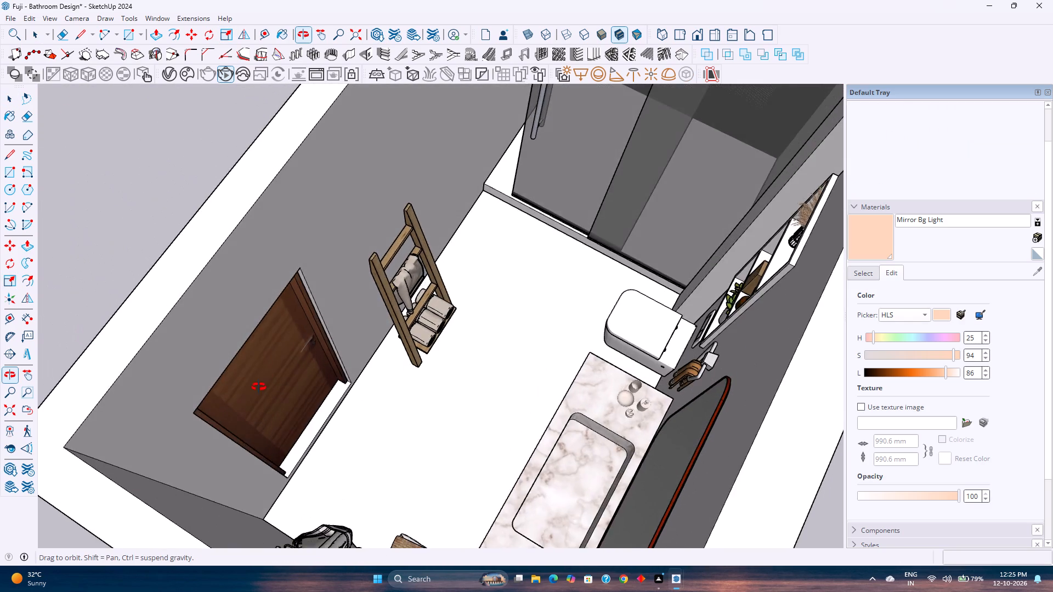
middle_click_drag(259, 387, 149, 352)
scroll(257, 332, "up", 1)
middle_click_drag(257, 332, 167, 363)
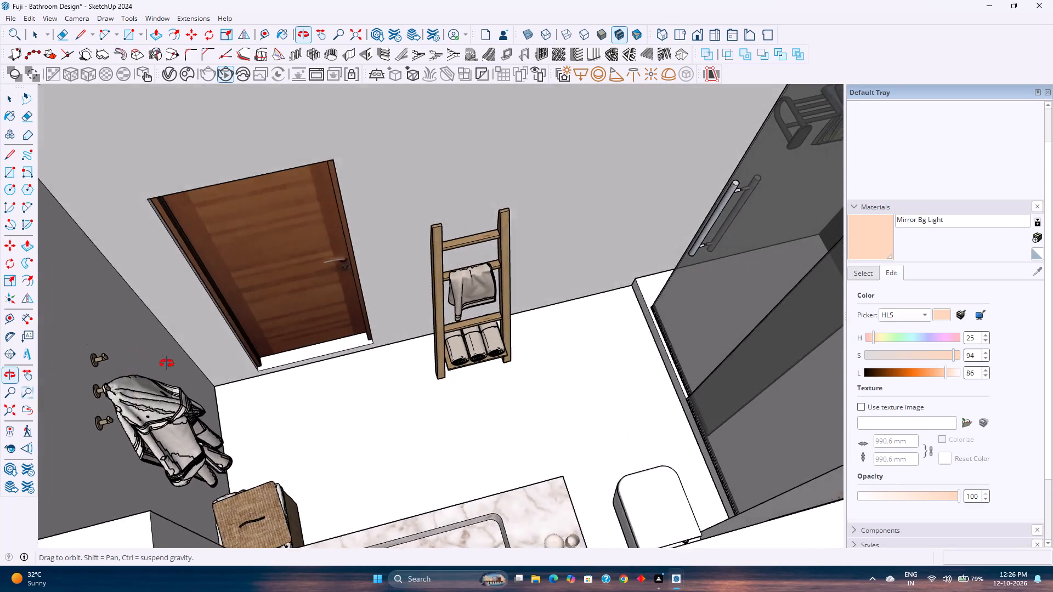
middle_click_drag(167, 363, 353, 361)
middle_click(353, 361)
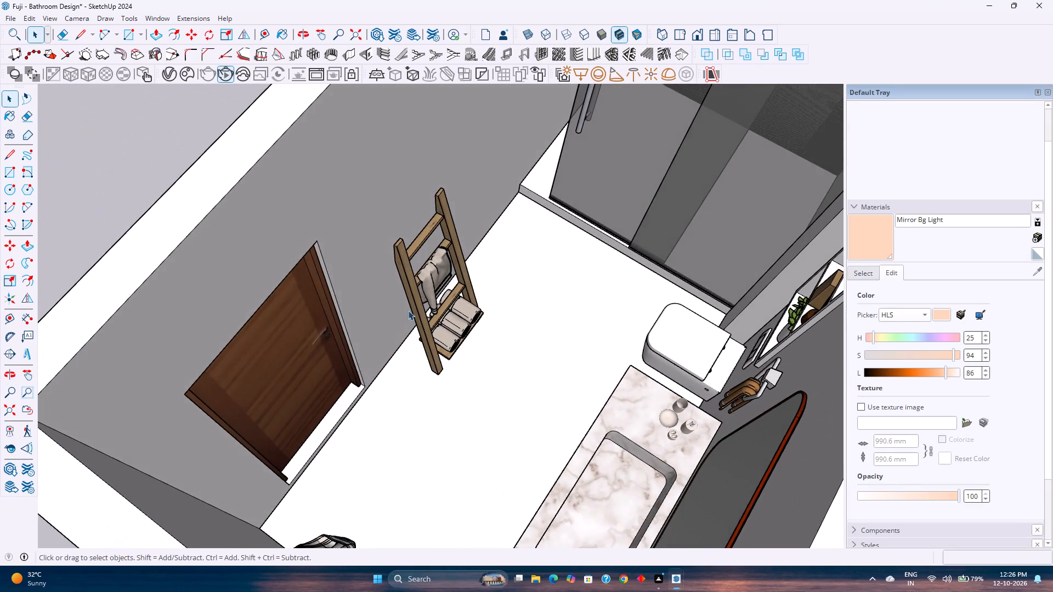
scroll(414, 314, "down", 5)
middle_click_drag(393, 365, 544, 300)
middle_click_drag(523, 299, 403, 368, "shift")
middle_click(403, 368, "shift")
middle_click_drag(371, 375, 453, 331)
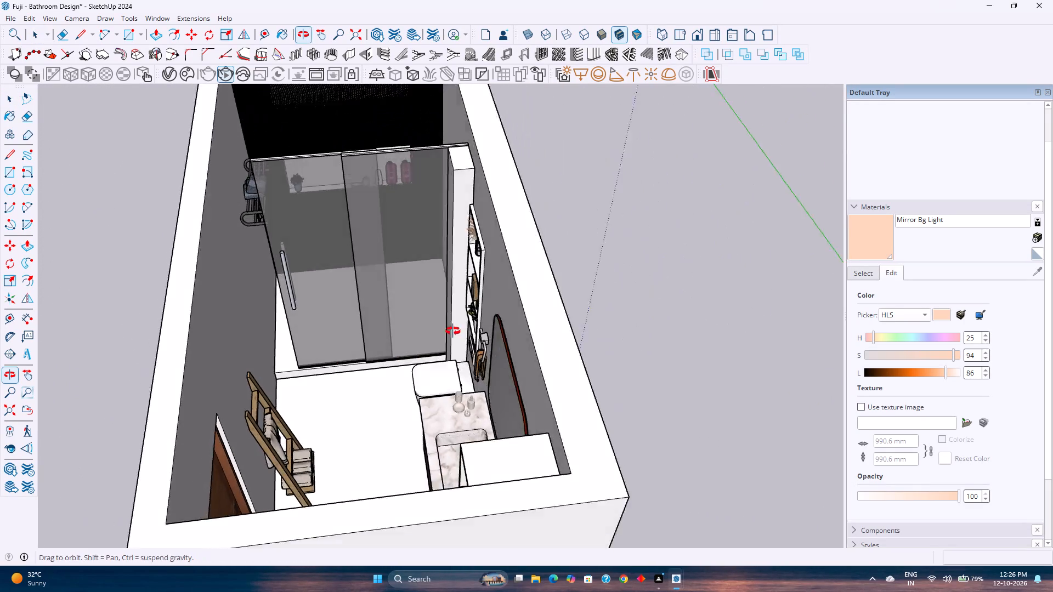
middle_click_drag(453, 331, 473, 308)
middle_click_drag(416, 335, 409, 309, "shift")
scroll(432, 362, "down", 4)
middle_click_drag(445, 401, 425, 311)
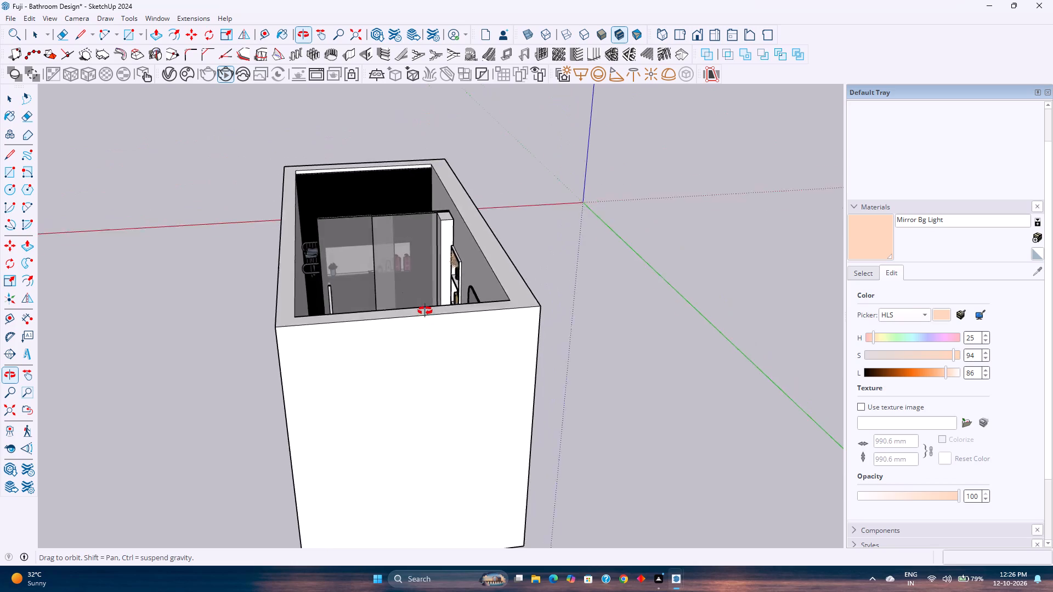
middle_click_drag(425, 311, 423, 280)
middle_click_drag(343, 310, 506, 400)
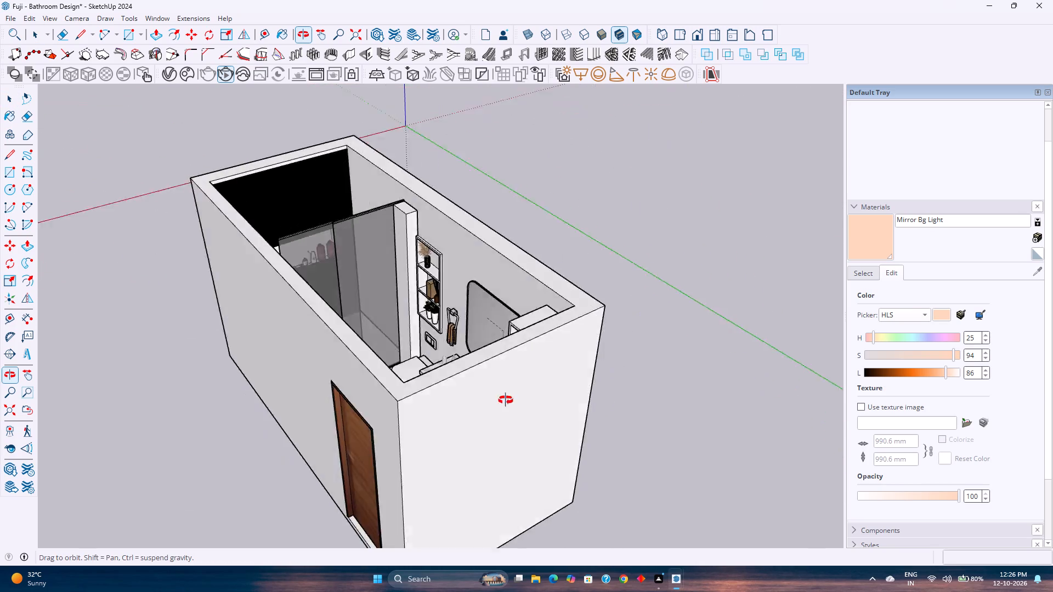
middle_click_drag(506, 400, 591, 336)
scroll(564, 318, "down", 2)
Save the bathroom model with the fitted wood door.
left_click(649, 489)
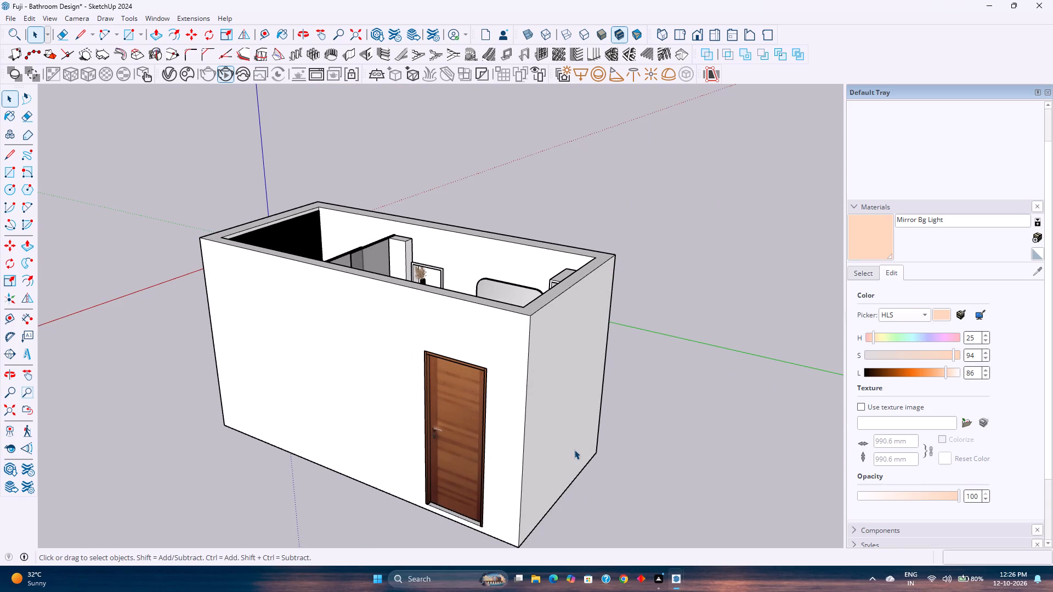
key("ctrl+s")
Inside the bathroom group, draw a 15' 3" by 7' 3" rectangle across the outer top corners of the walls.
middle_click_drag(343, 365, 327, 506)
middle_click_drag(378, 362, 501, 470)
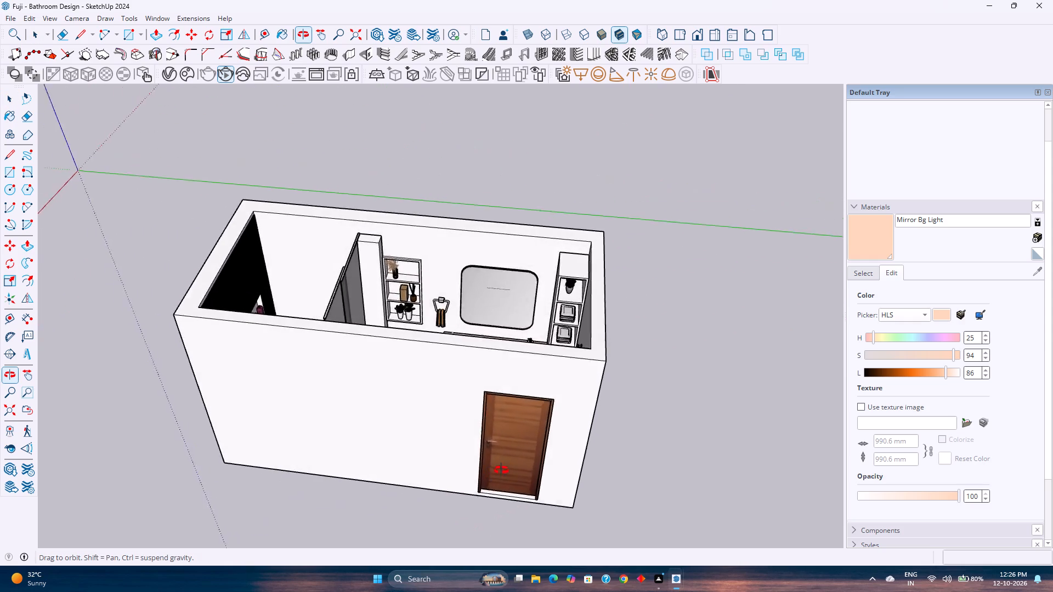
middle_click_drag(501, 470, 571, 517)
middle_click_drag(610, 417, 282, 481)
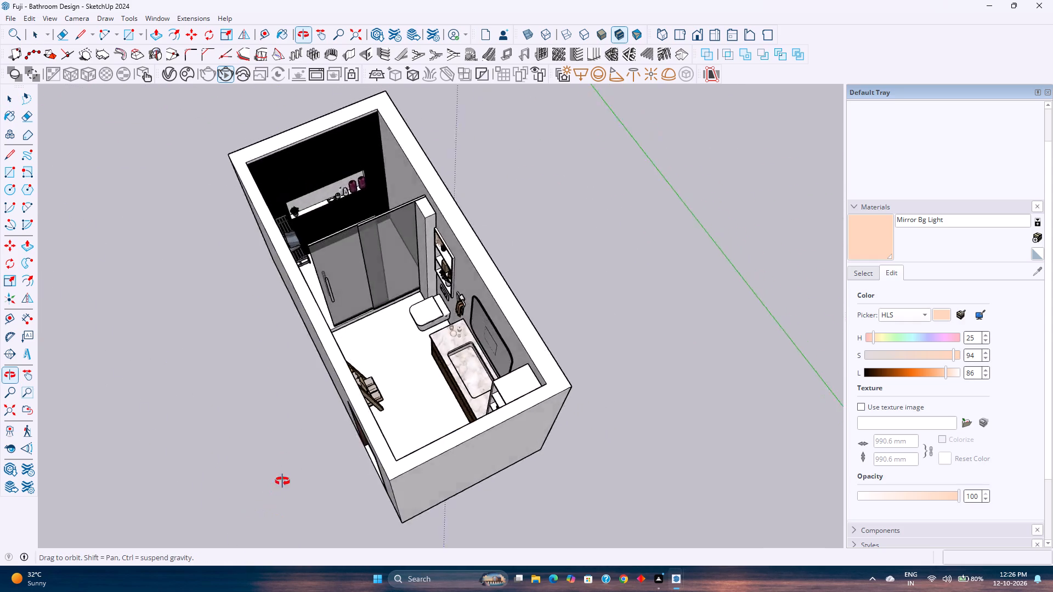
middle_click_drag(282, 481, 513, 339)
double_click(410, 358)
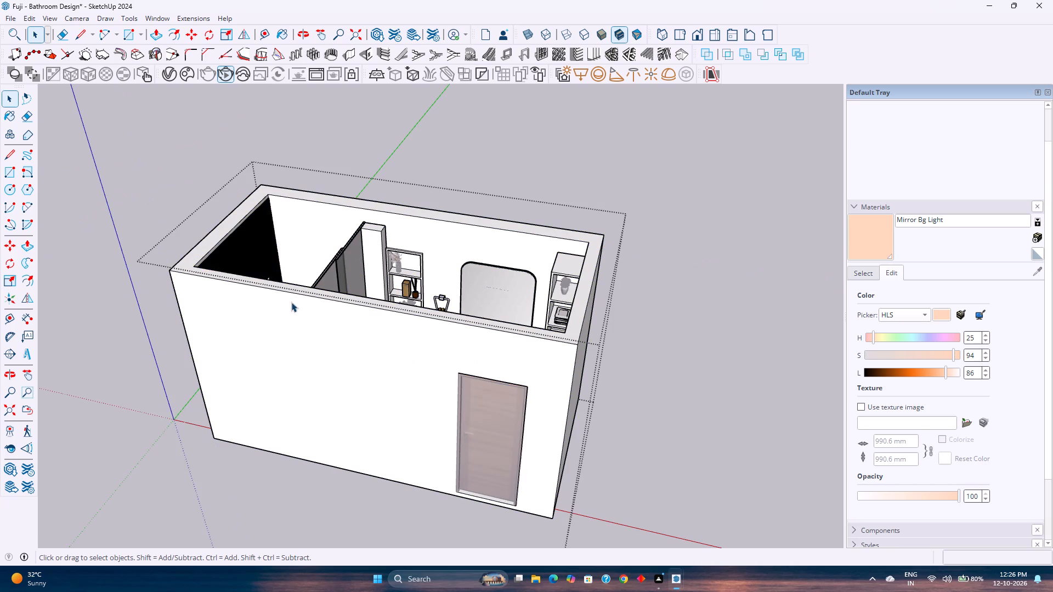
left_click(128, 41)
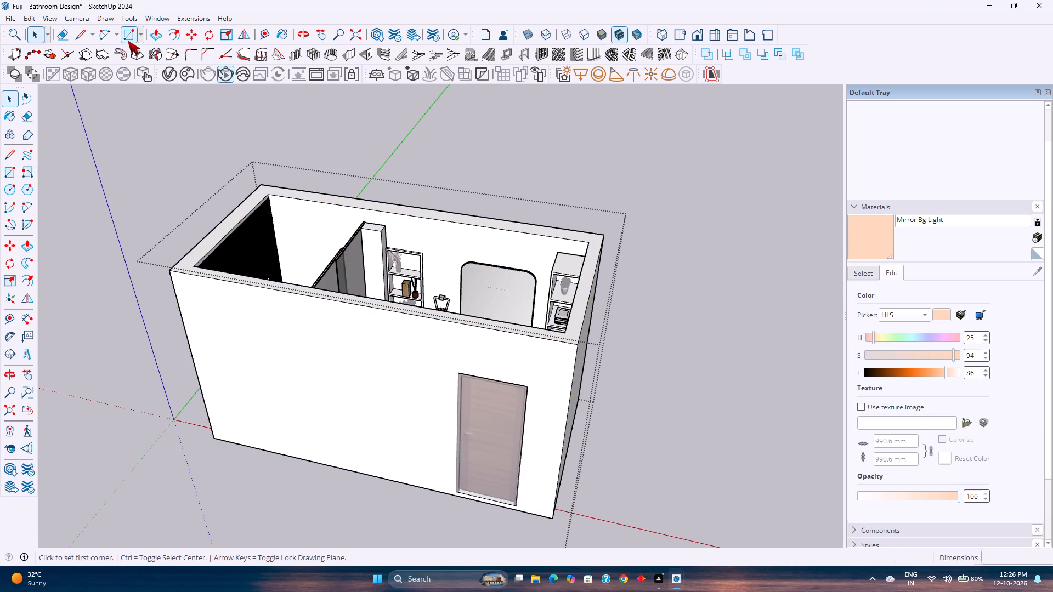
left_click(172, 267)
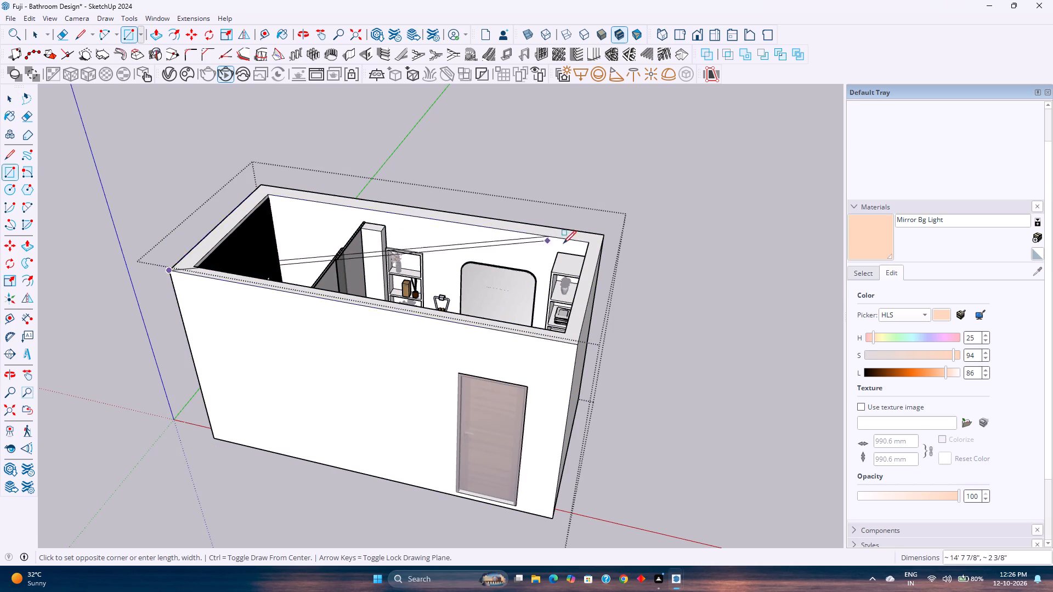
left_click(603, 235)
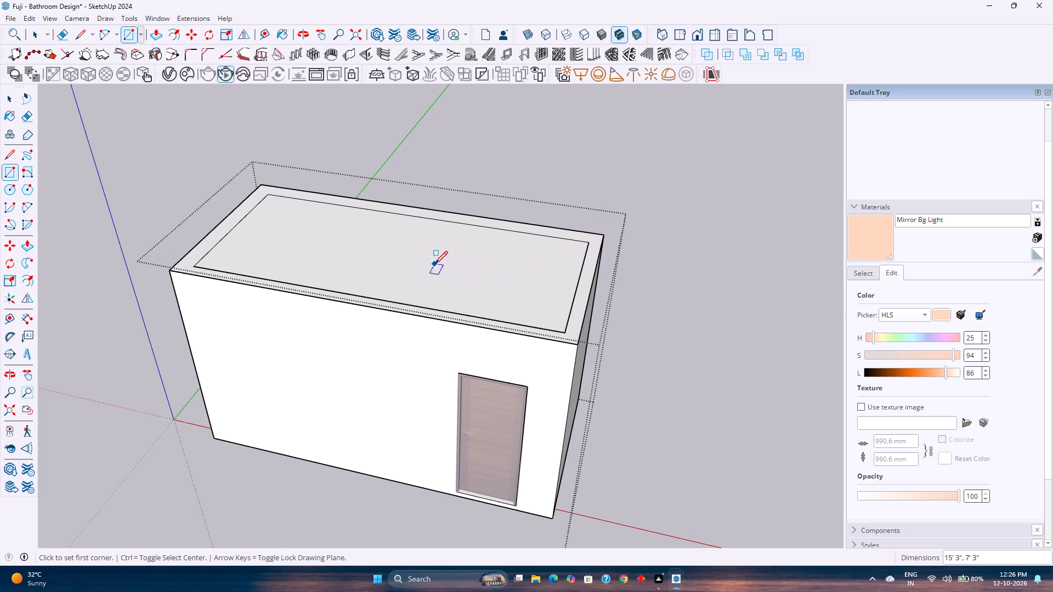
Make the roof rectangle's face and its edges into a group.
key("space")
double_click(433, 263)
right_click(433, 263)
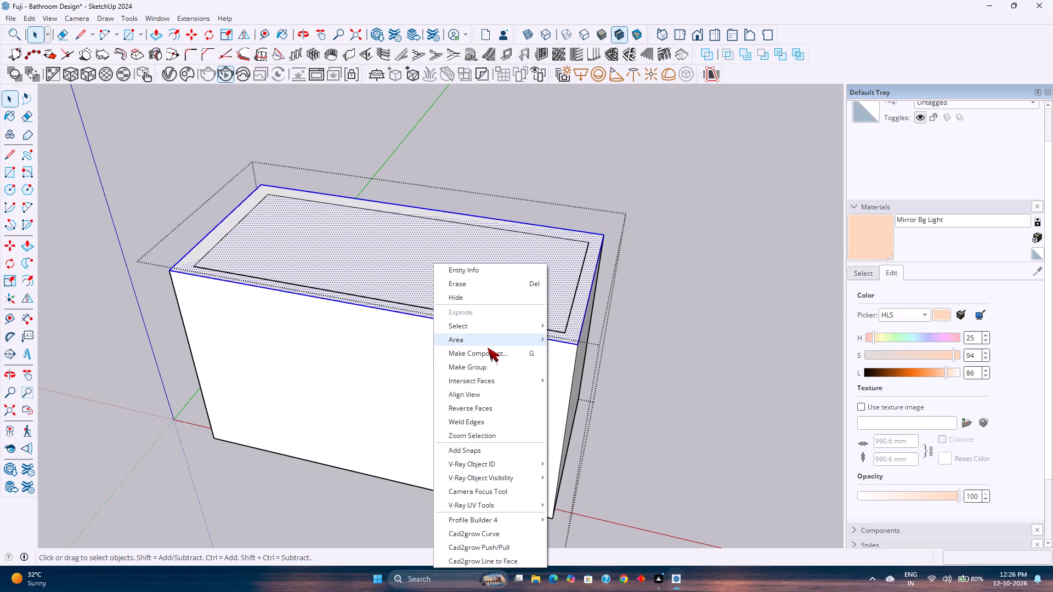
left_click(485, 371)
Push/Pull the grouped roof face upward by 6" to form the ceiling slab, and leave its group.
double_click(435, 263)
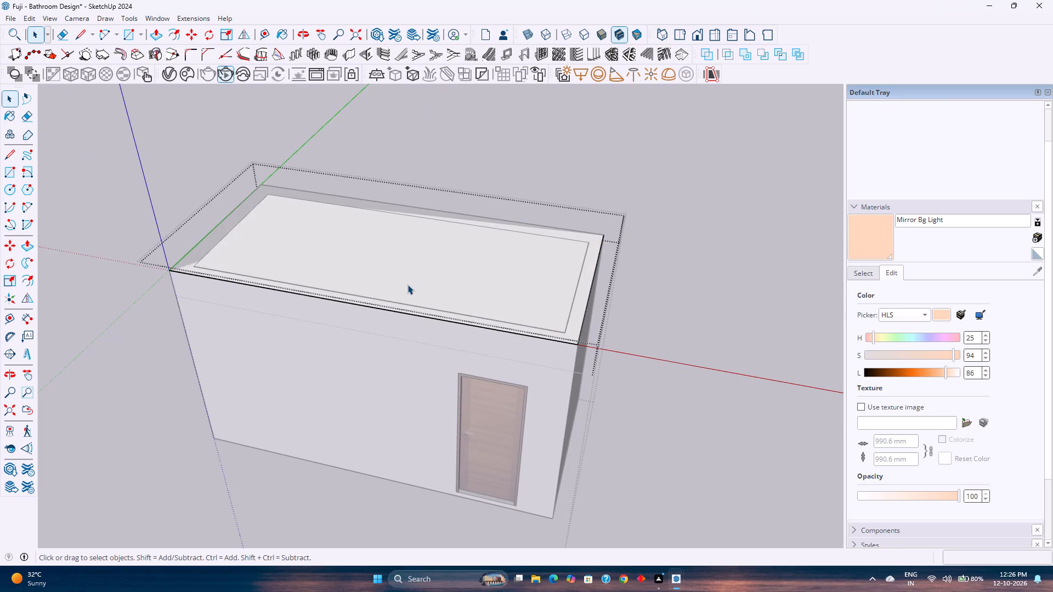
key("p")
left_click(407, 286)
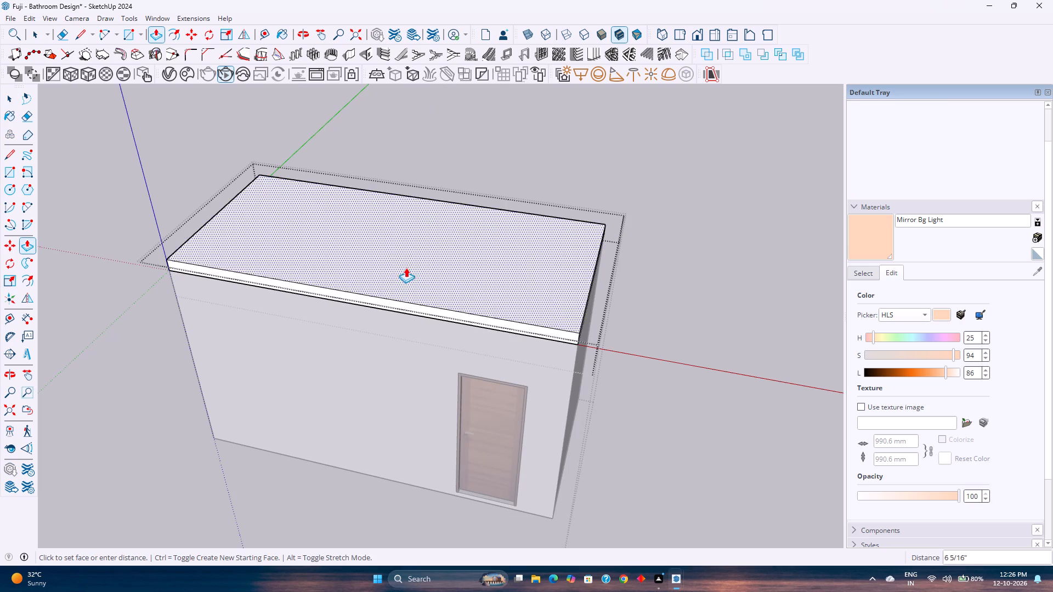
key("6")
key("Return")
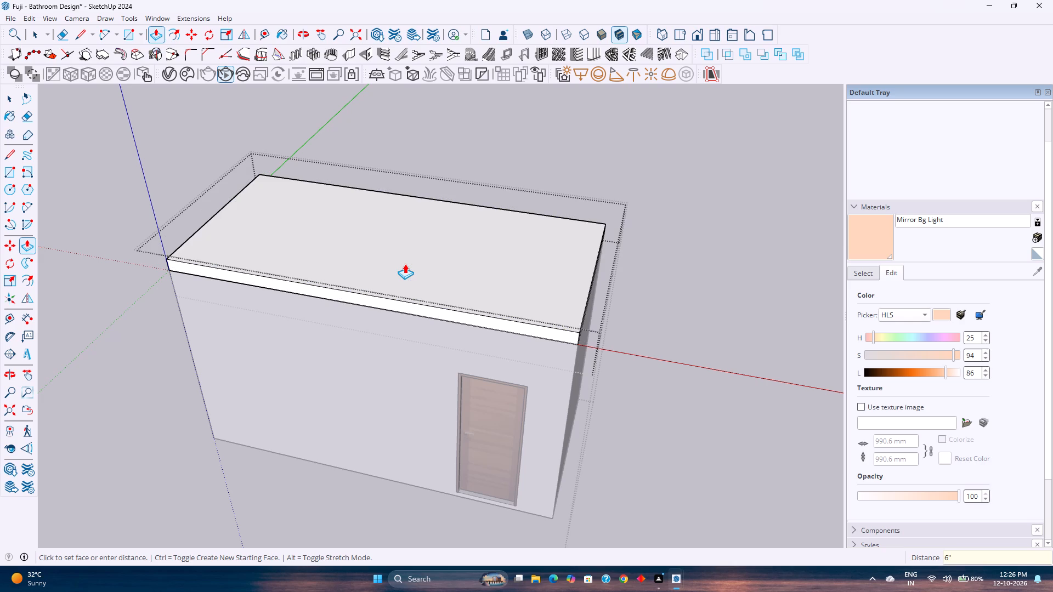
key("space")
key("Escape")
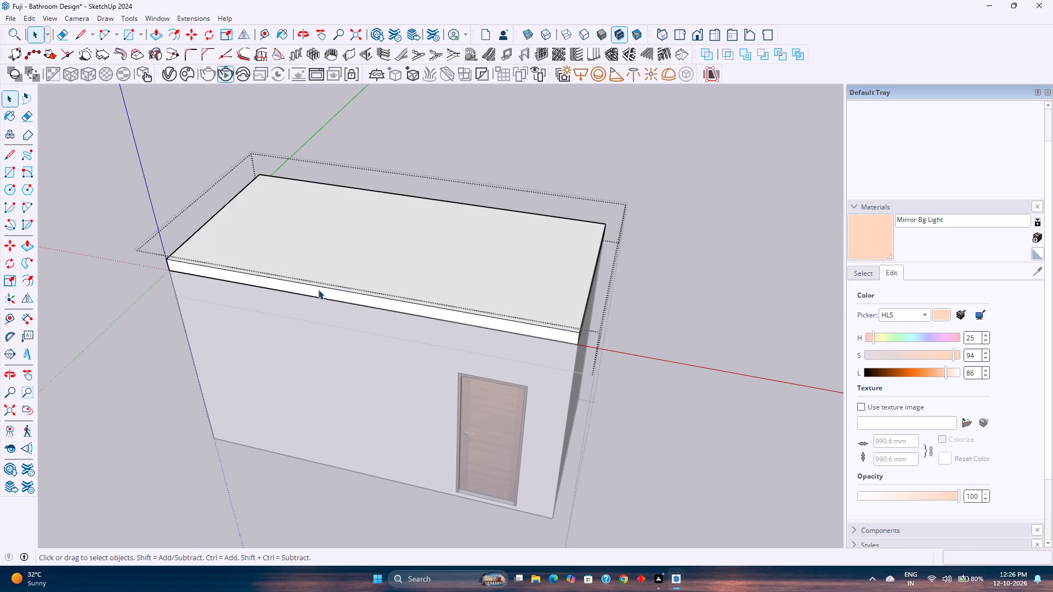
Hide the bathroom wall shell beneath the ceiling slab.
left_click(312, 250)
right_click(312, 250)
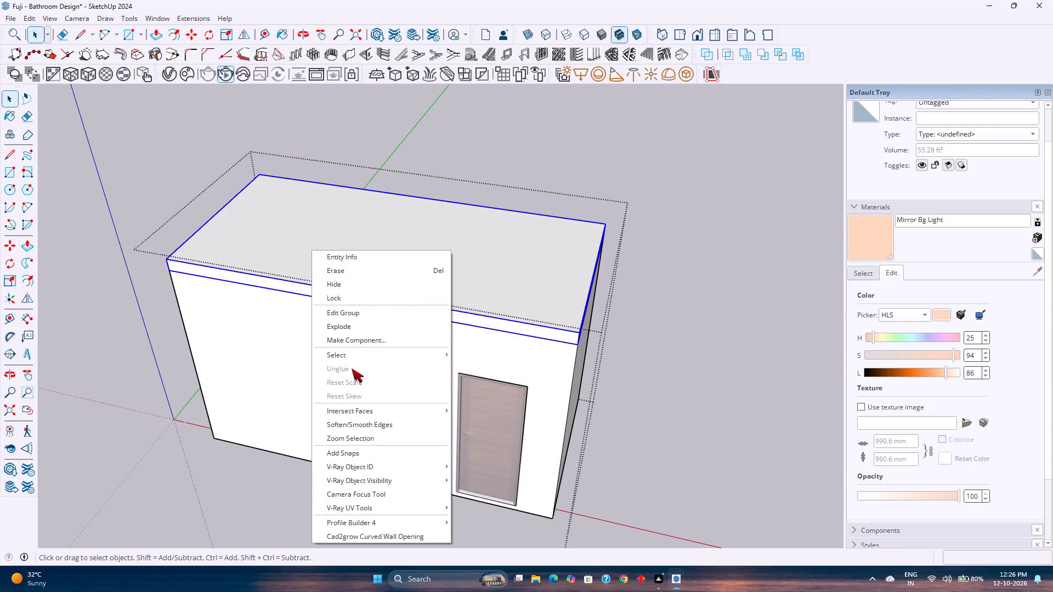
left_click(465, 369)
right_click(359, 364)
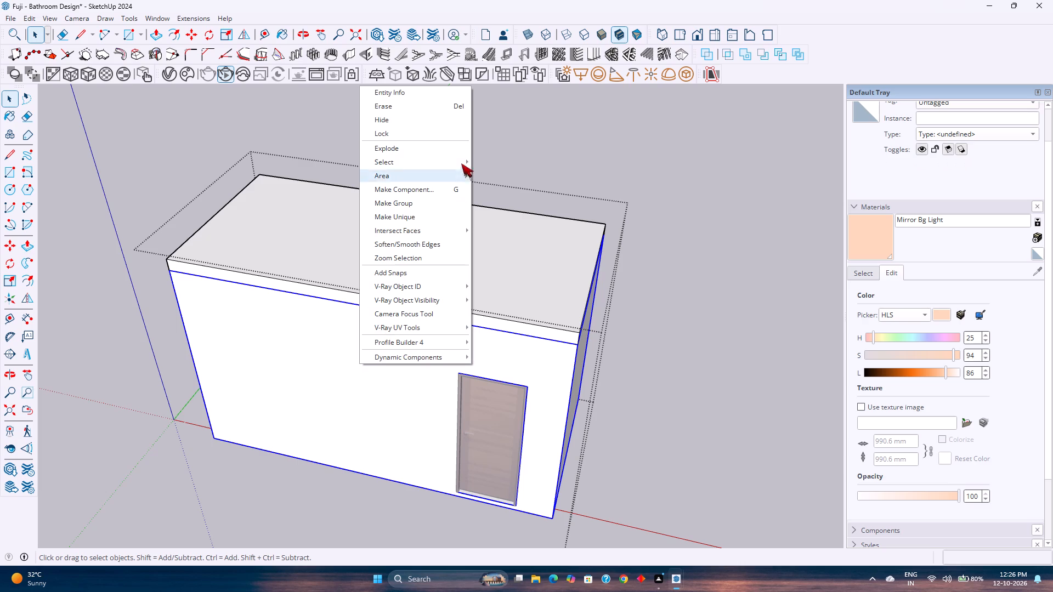
left_click(437, 121)
In the ceiling slab group, place a guide on the underside 1'6" in from the short edge farthest from the door.
middle_click_drag(387, 338, 423, 186)
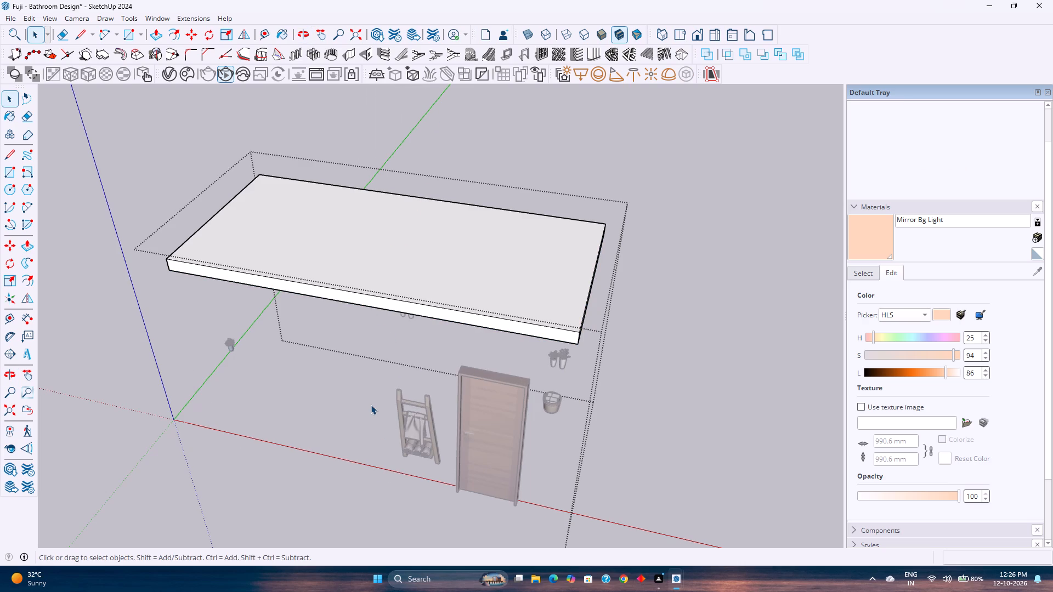
scroll(371, 405, "down", 1)
middle_click_drag(358, 439, 424, 301)
middle_click_drag(418, 316, 425, 358, "shift")
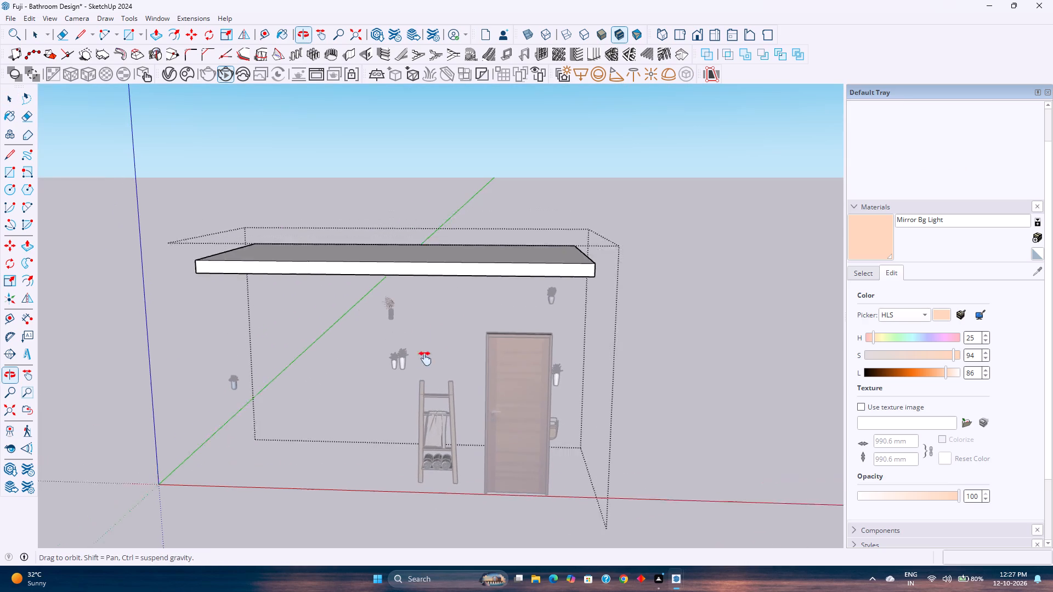
middle_click_drag(425, 358, 427, 442, "shift")
middle_click_drag(396, 452, 401, 336)
middle_click_drag(414, 415, 412, 327, "shift")
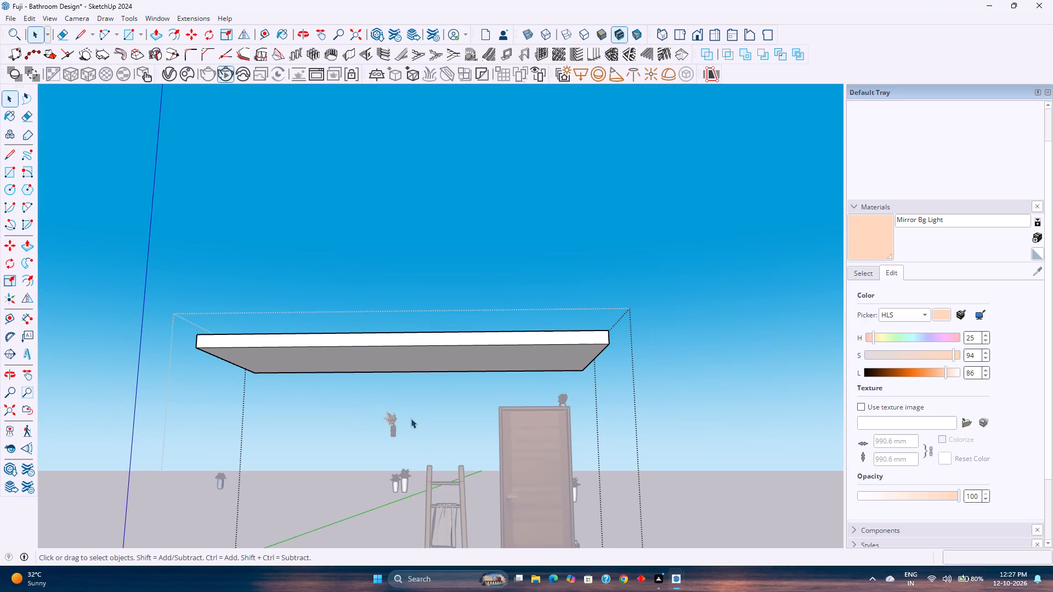
scroll(411, 417, "down", 4)
middle_click_drag(411, 423, 414, 343)
scroll(450, 394, "up", 3)
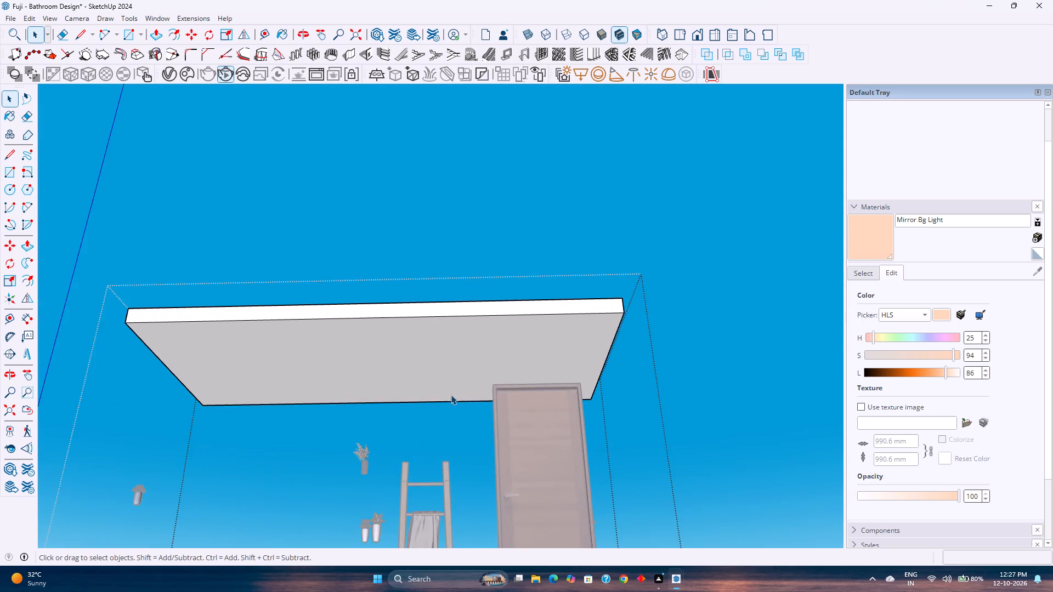
scroll(451, 395, "up", 3)
scroll(413, 363, "up", 2)
scroll(413, 363, "down", 4)
double_click(412, 351)
middle_click_drag(401, 356, 413, 289)
scroll(364, 369, "up", 4)
scroll(364, 369, "down", 3)
middle_click_drag(353, 375, 409, 368, "shift")
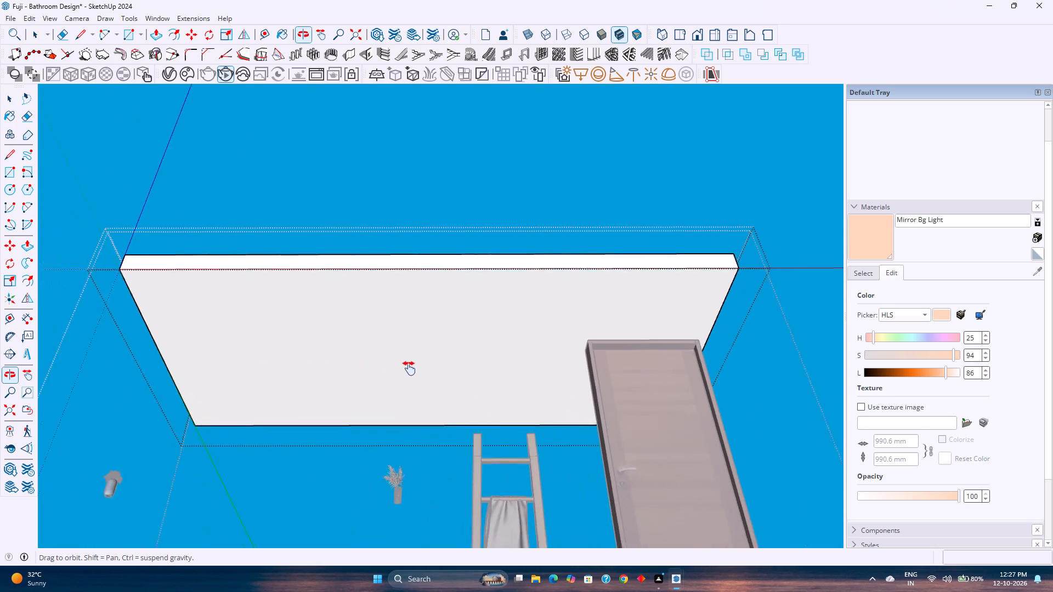
middle_click_drag(409, 368, 422, 375, "shift")
left_click(268, 36)
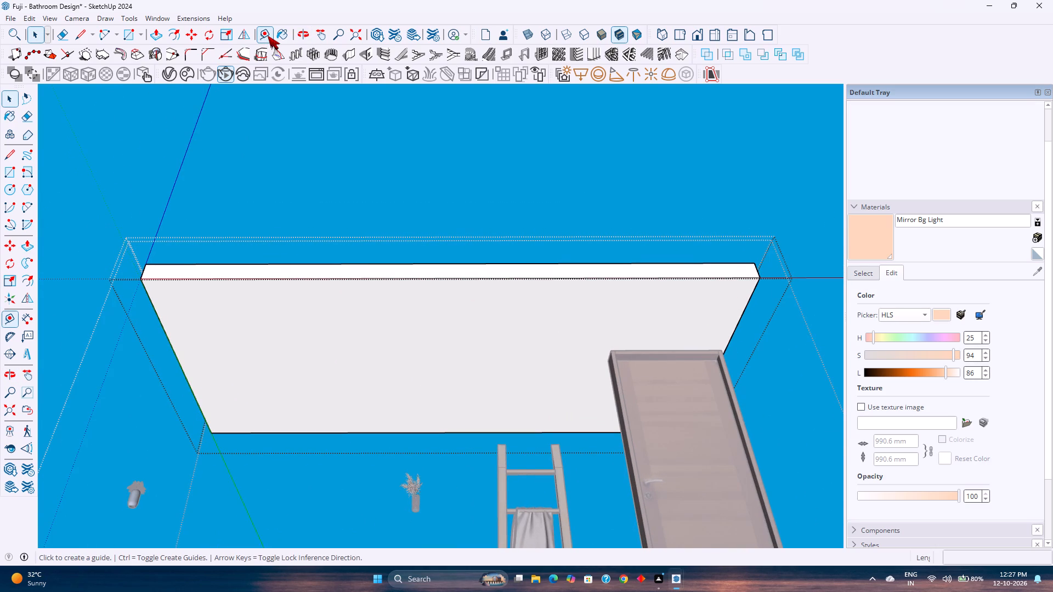
left_click(184, 365)
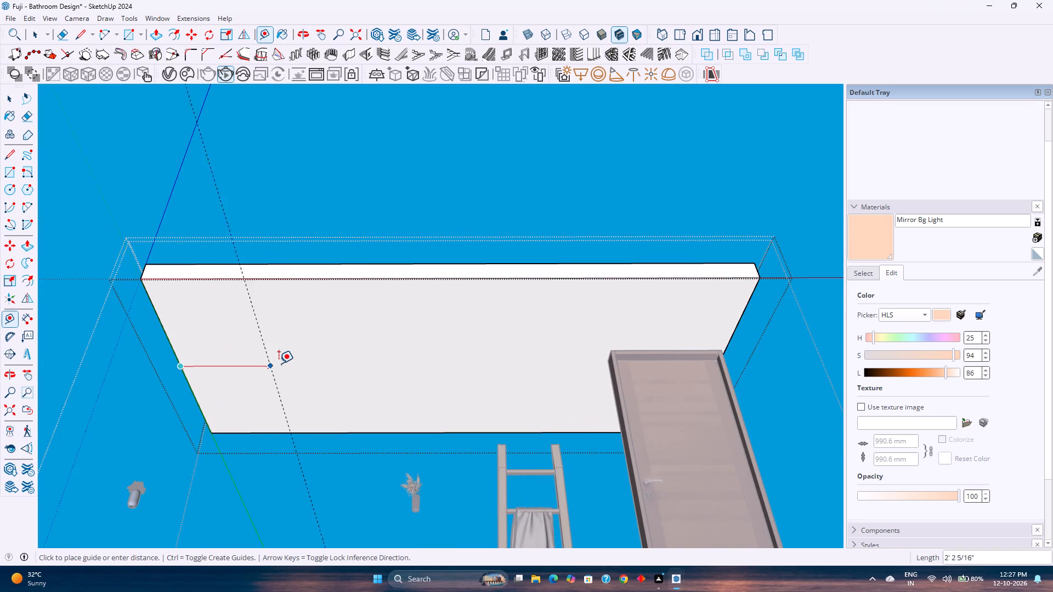
type("1'6\"")
key("Return")
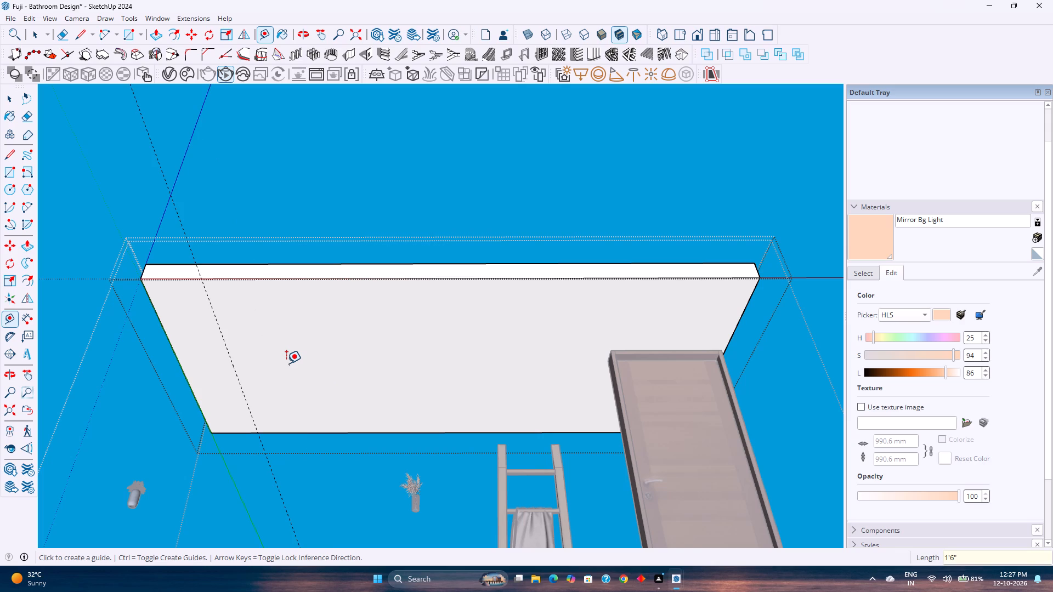
Place a second guide on the slab's underside 1'6" in from the short edge nearest the door.
middle_click_drag(356, 358, 391, 474)
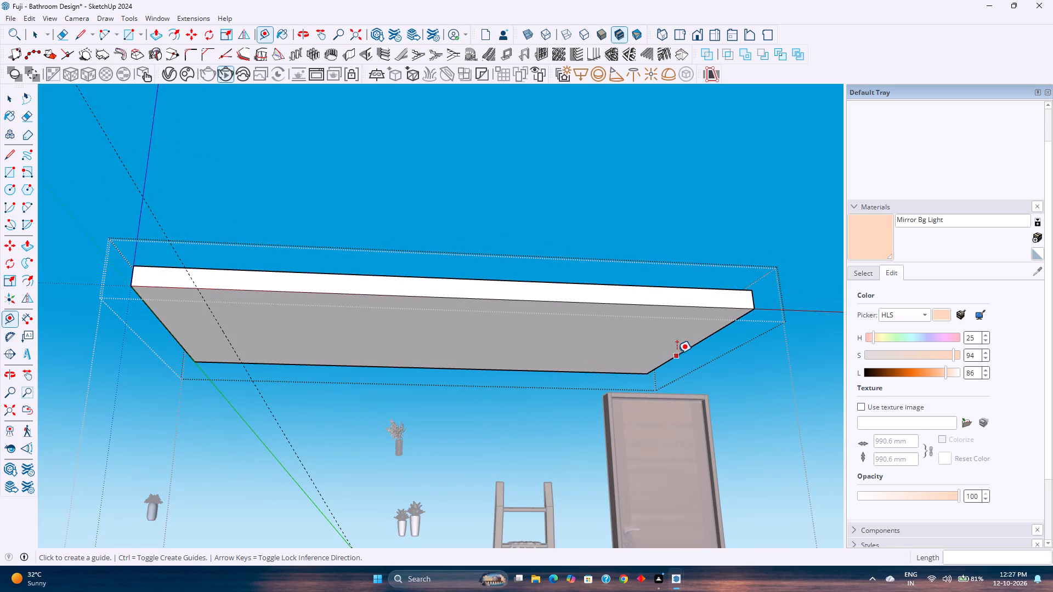
left_click(678, 354)
type("1'6\"")
key("Return")
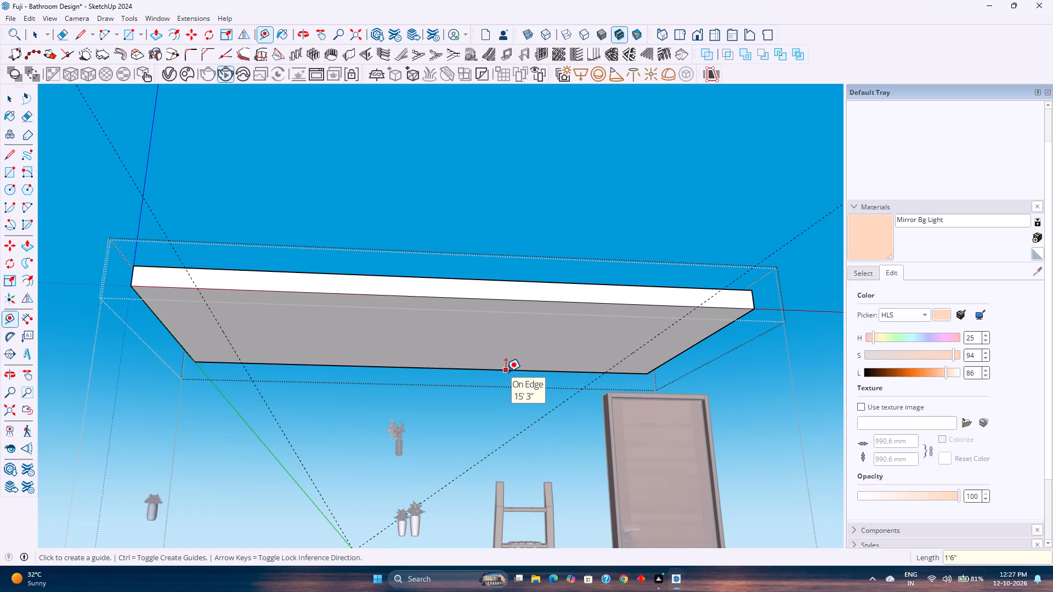
Place a lengthwise guide through the middle of the slab's underside, 3' 7 1/2" from its long edge.
left_click(488, 373)
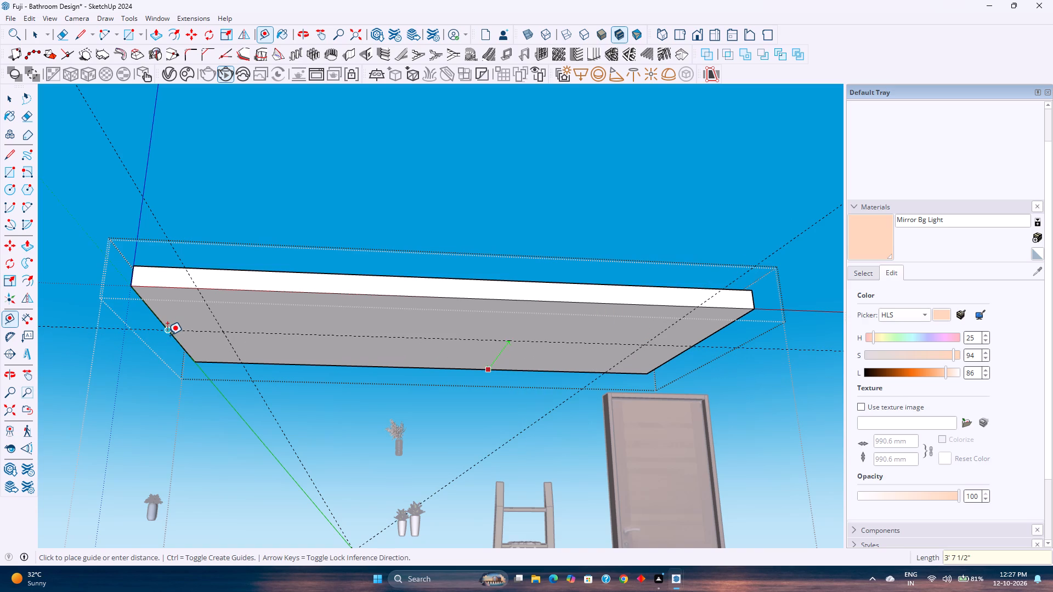
left_click(167, 335)
Draw a circle of 2" radius where the lengthwise guide meets the cross guide farthest from the door.
middle_click_drag(230, 377, 247, 301)
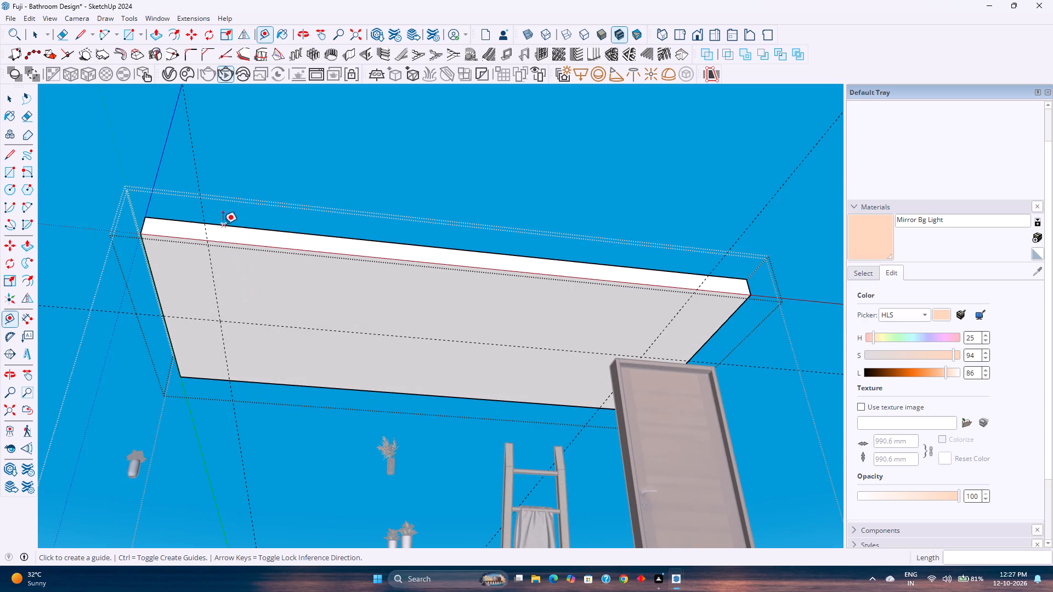
key("c")
scroll(212, 321, "up", 4)
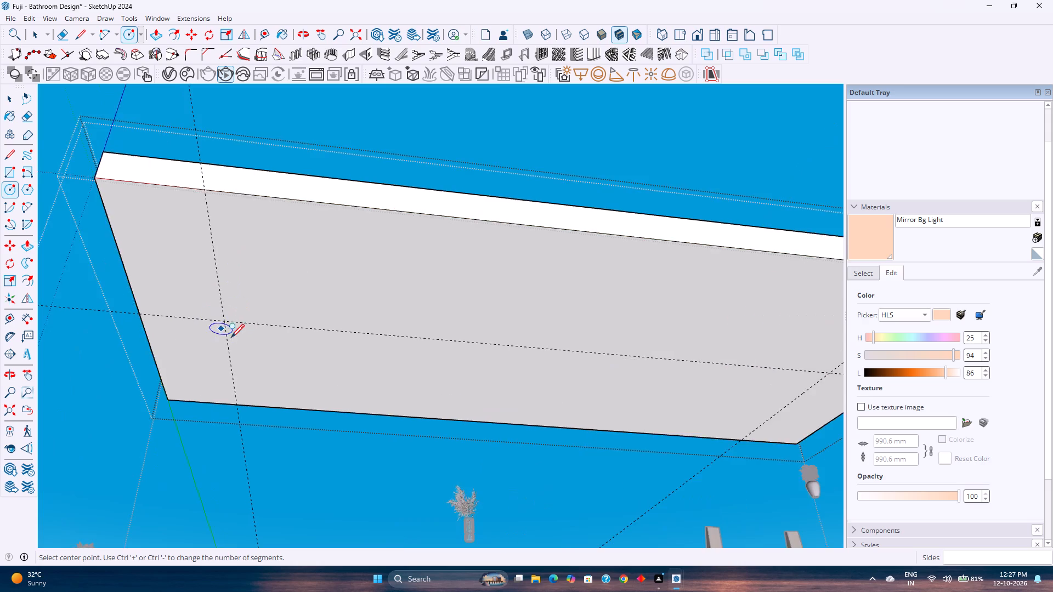
scroll(231, 337, "up", 8)
left_click(213, 296)
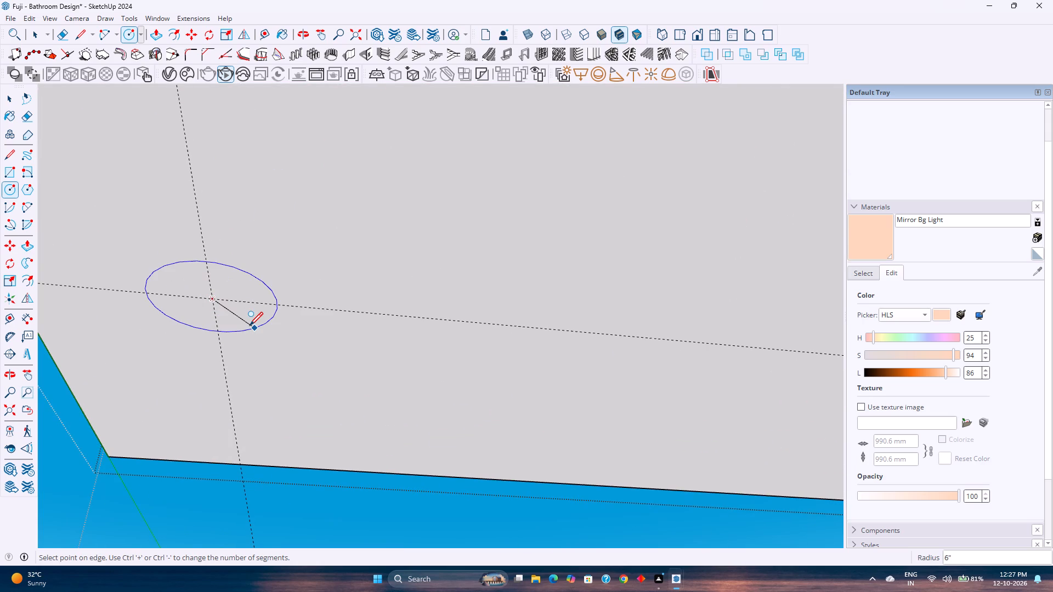
key("2")
key("Return")
Set the ceiling circle's radius to 3".
scroll(250, 325, "down", 8)
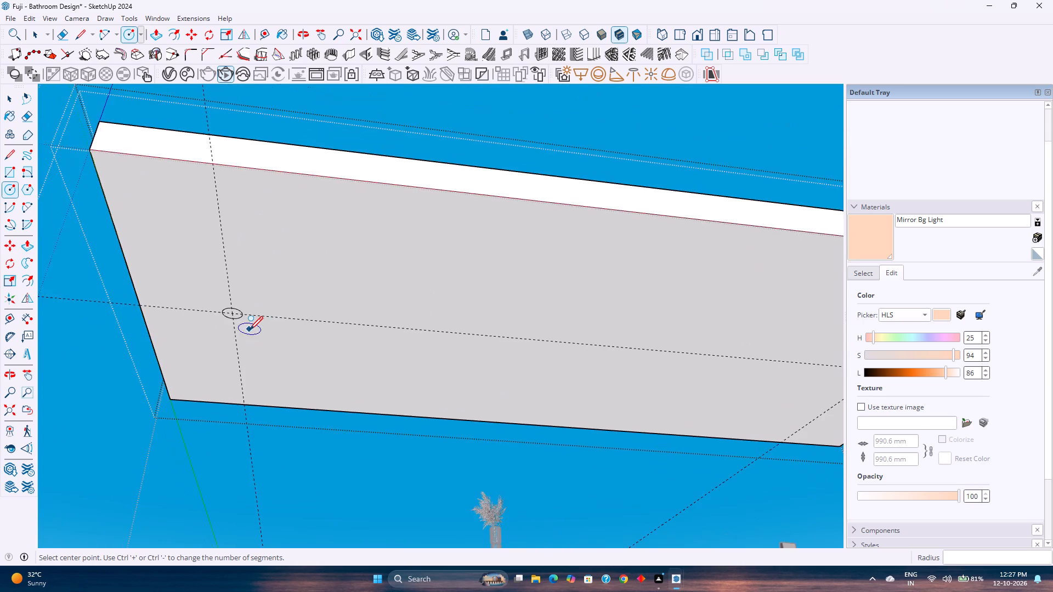
scroll(298, 330, "down", 2)
middle_click_drag(298, 330, 233, 330)
scroll(298, 335, "down", 1)
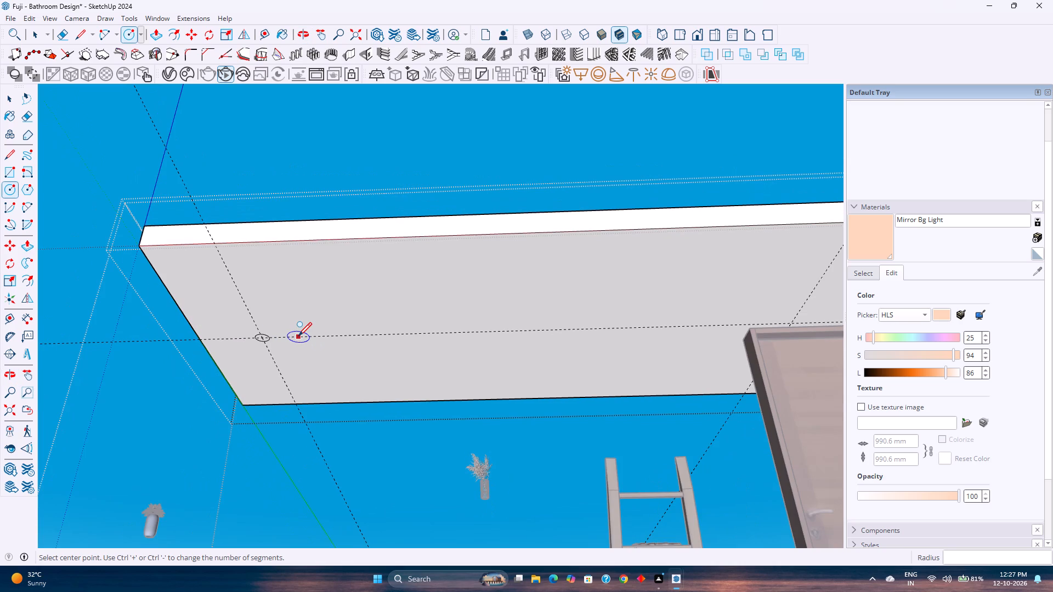
key("3")
key("Return")
Set the ceiling circle's segment count to 200.
key("space")
scroll(282, 341, "up", 11)
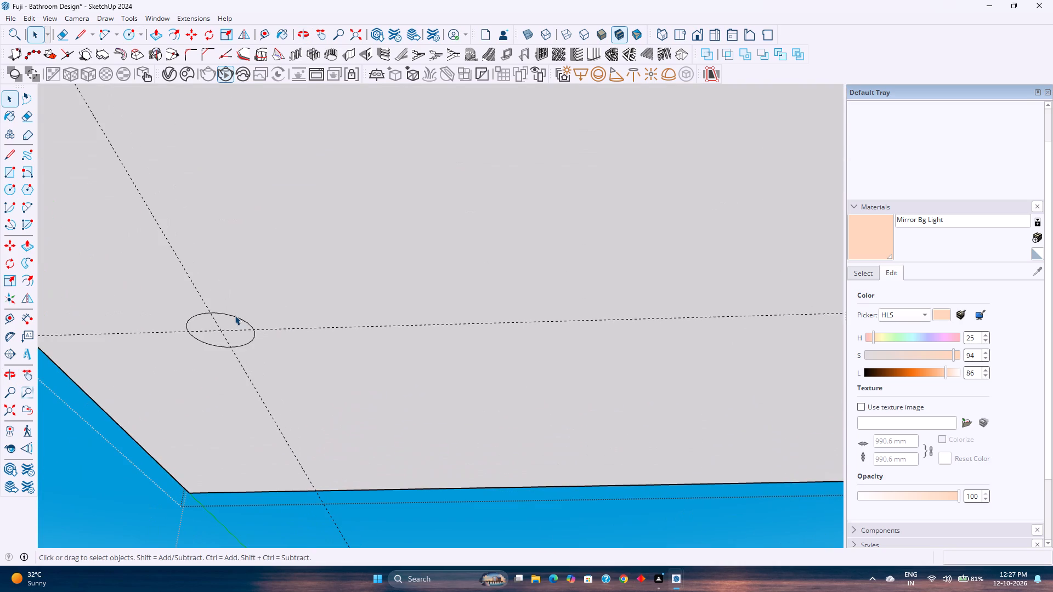
left_click(235, 315)
double_click(961, 132)
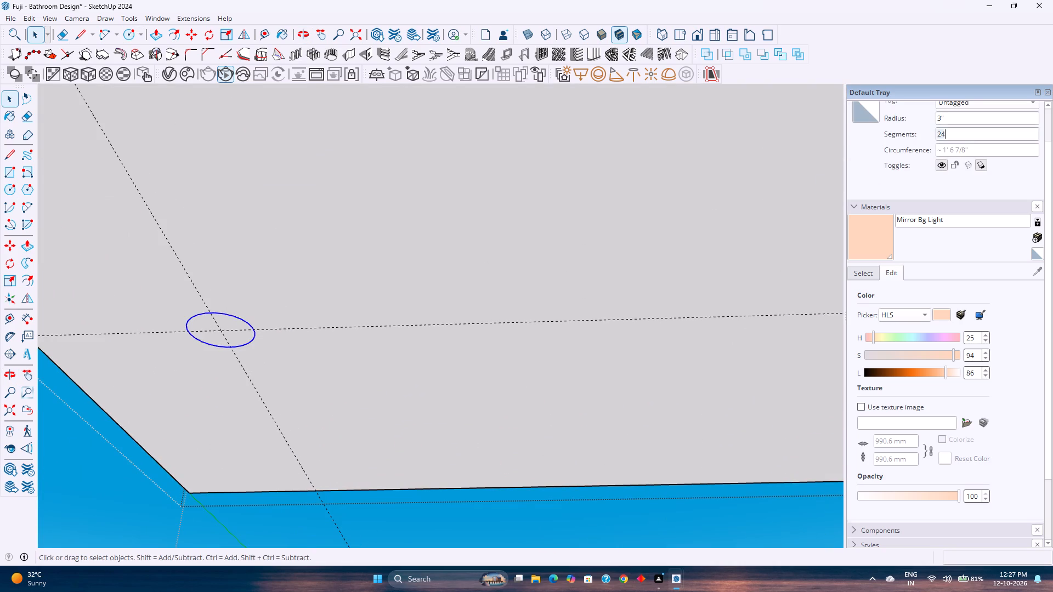
type("200")
key("Return")
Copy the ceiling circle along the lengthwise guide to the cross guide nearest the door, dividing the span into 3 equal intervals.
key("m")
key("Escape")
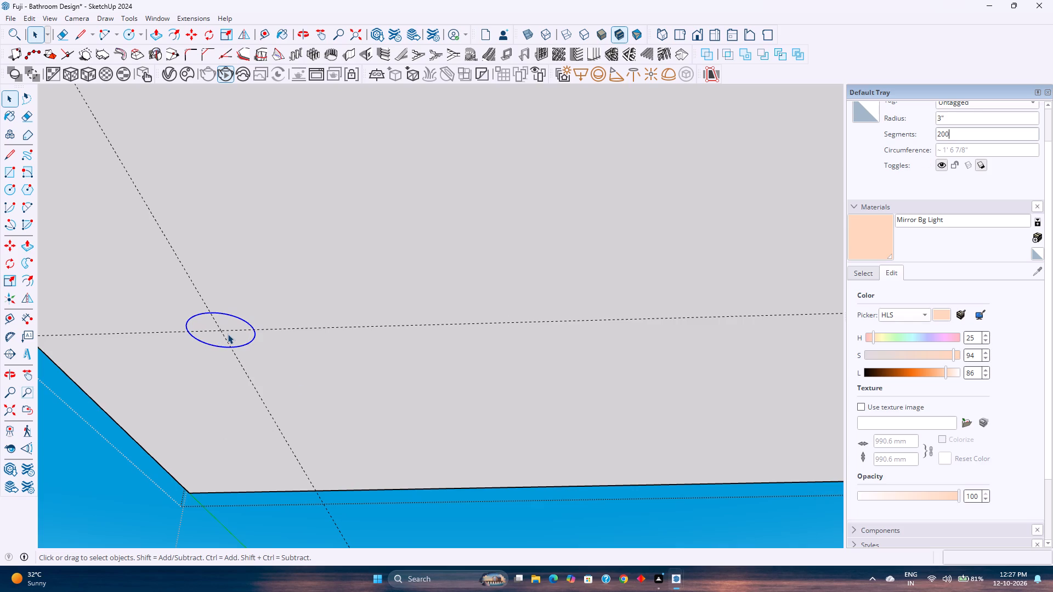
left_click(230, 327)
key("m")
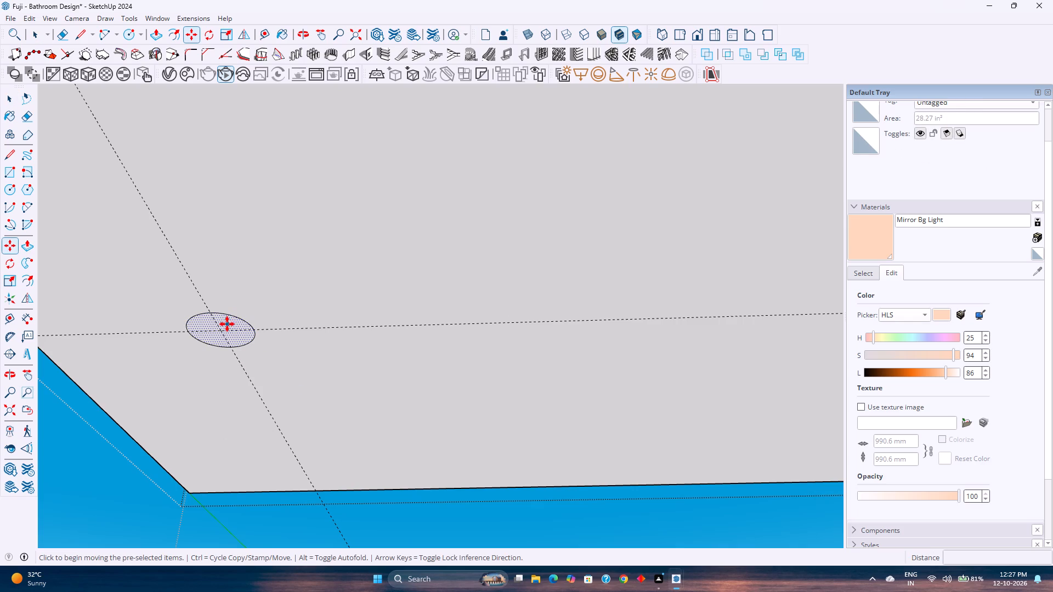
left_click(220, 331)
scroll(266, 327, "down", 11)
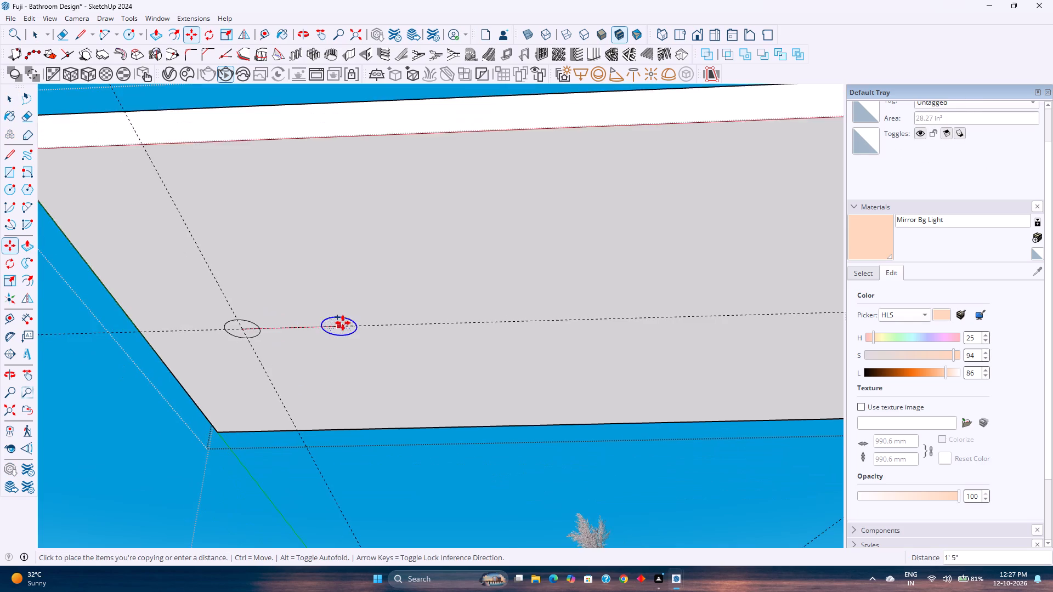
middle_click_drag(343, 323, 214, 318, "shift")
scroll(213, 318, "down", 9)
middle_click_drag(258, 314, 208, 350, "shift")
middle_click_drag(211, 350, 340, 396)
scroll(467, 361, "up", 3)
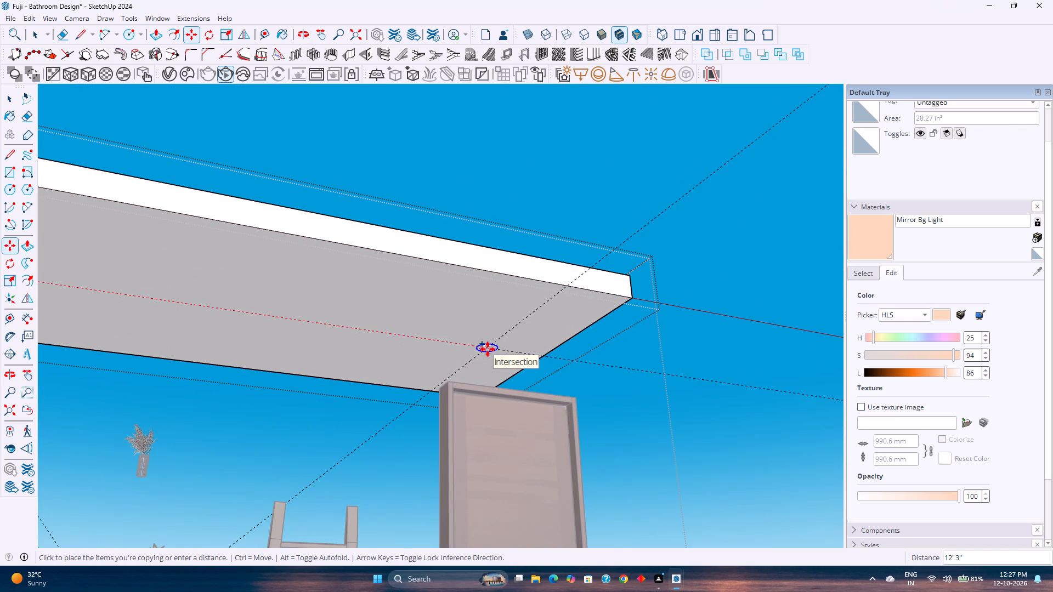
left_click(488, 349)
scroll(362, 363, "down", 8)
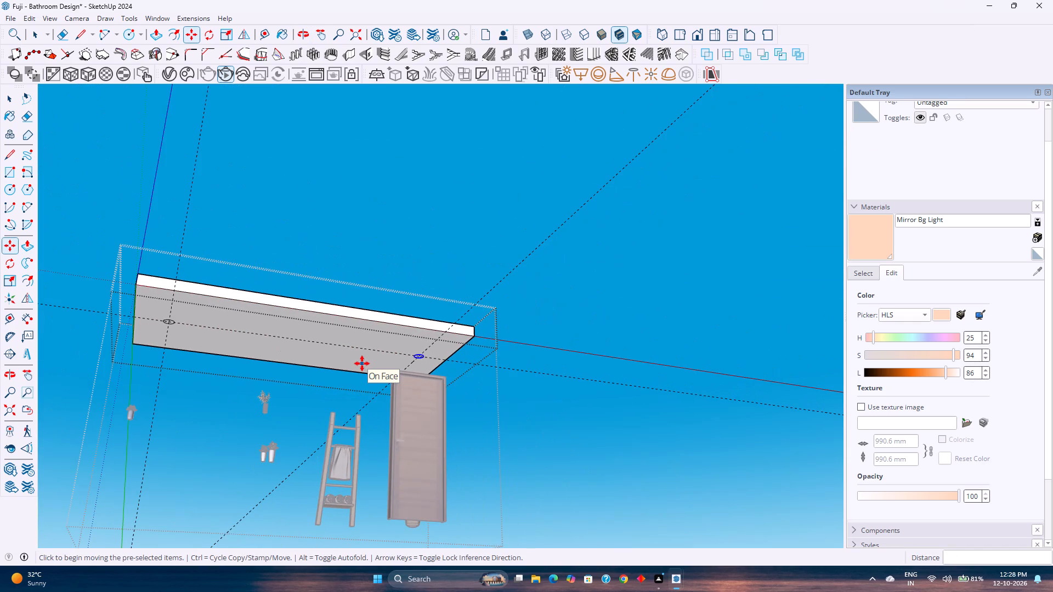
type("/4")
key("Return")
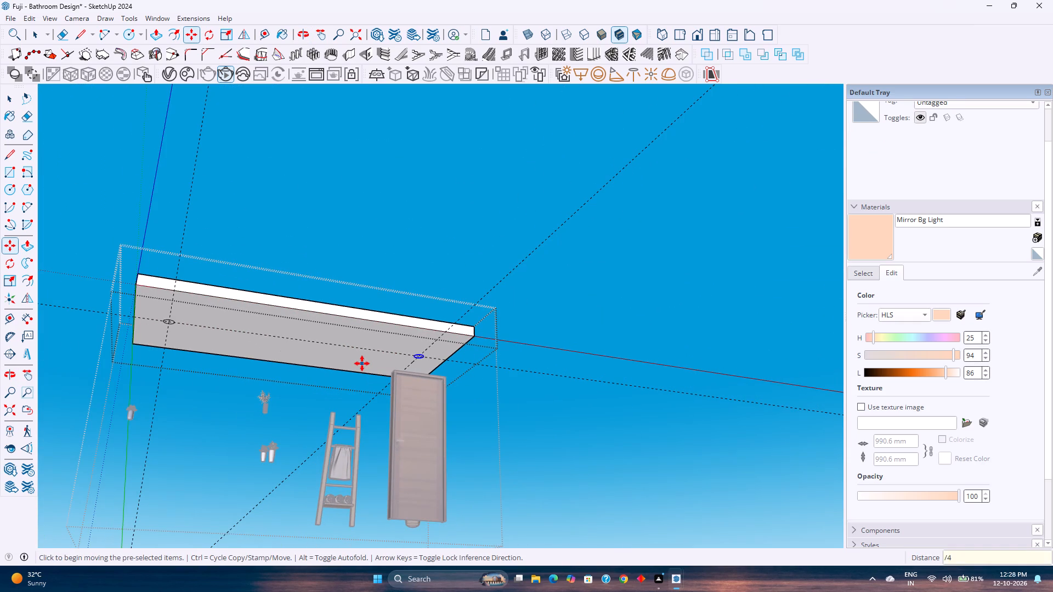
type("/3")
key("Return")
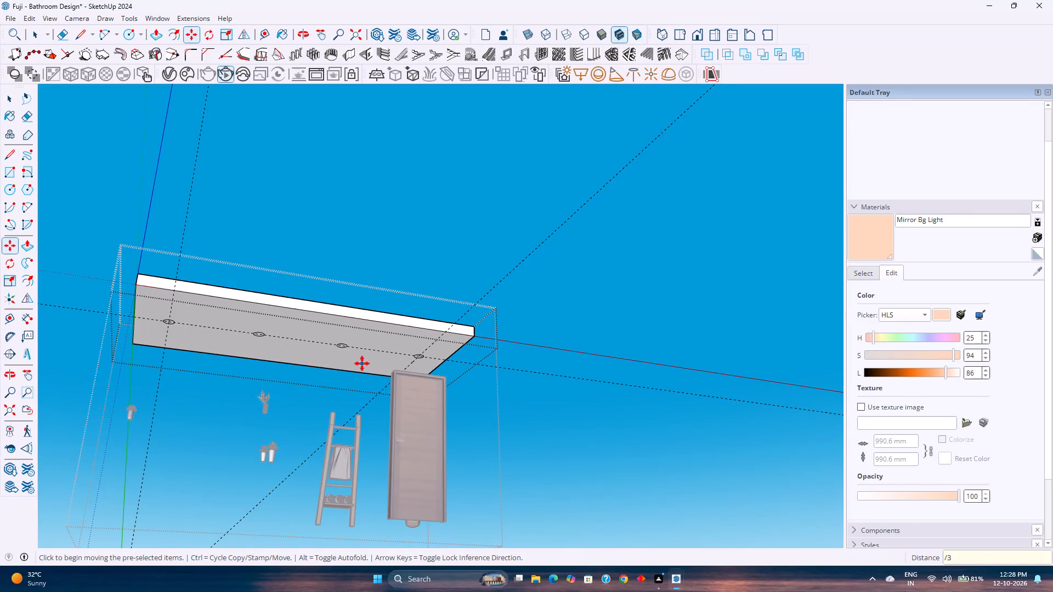
Undo the row of ceiling circles and the three guides on the slab's underside.
key("space")
scroll(344, 357, "up", 5)
middle_click_drag(388, 362, 353, 391)
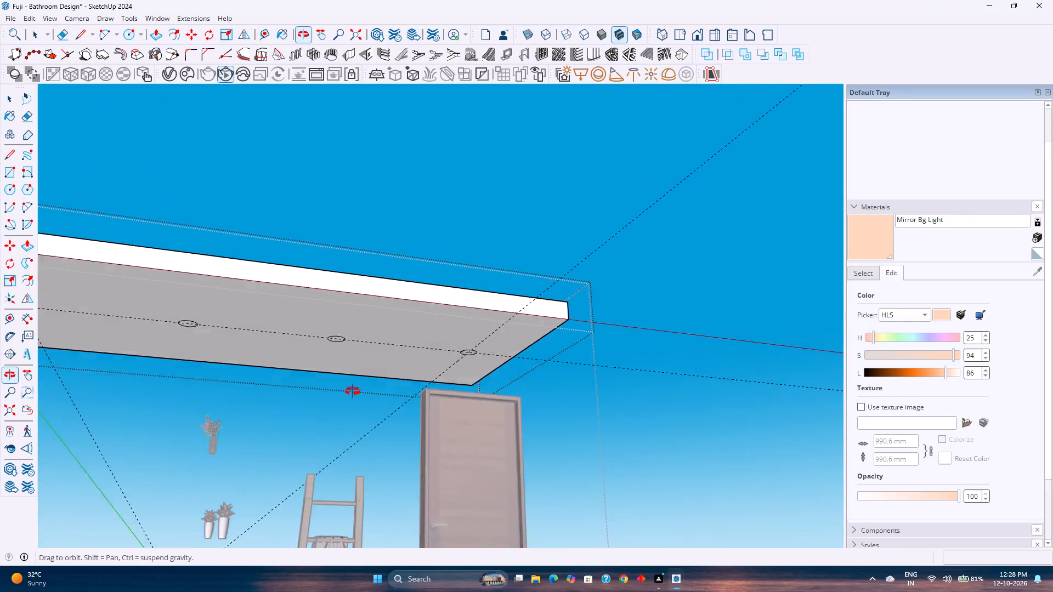
middle_click_drag(353, 391, 369, 374)
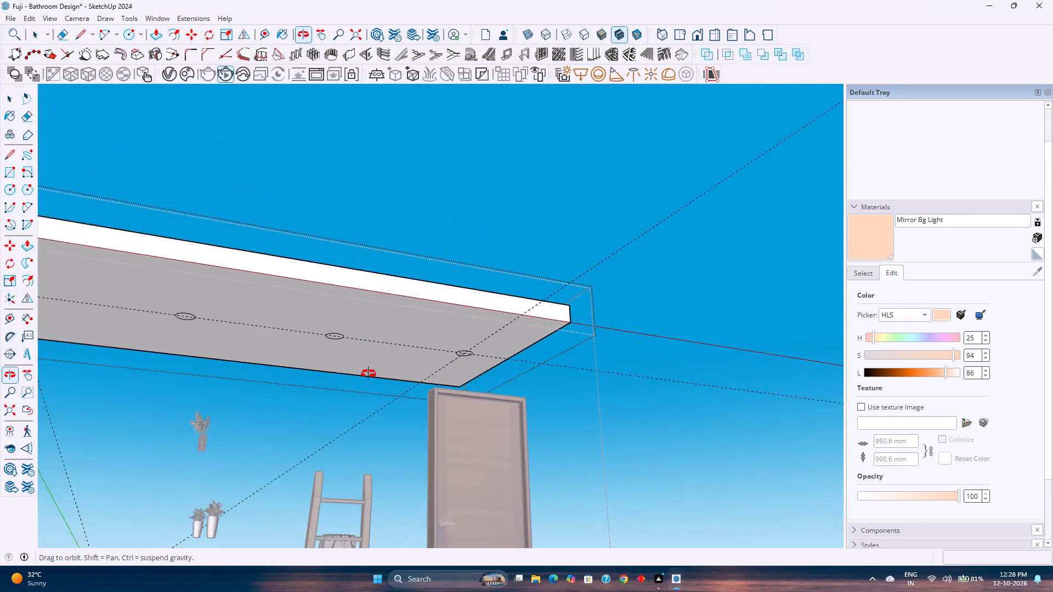
middle_click_drag(369, 374, 349, 372)
middle_click_drag(349, 372, 498, 319, "shift")
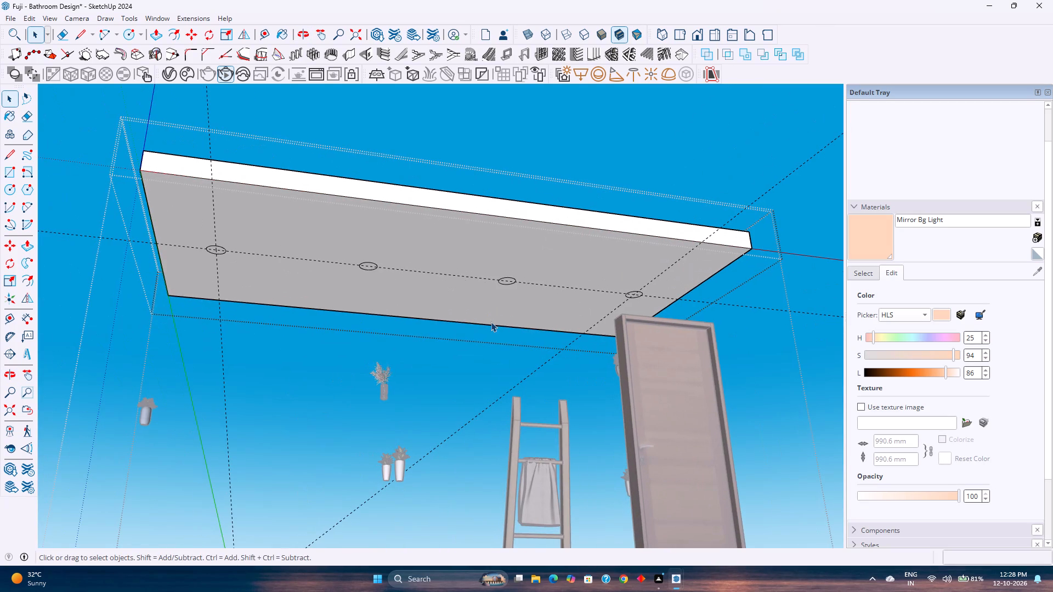
scroll(491, 322, "down", 1)
key("ctrl+z")
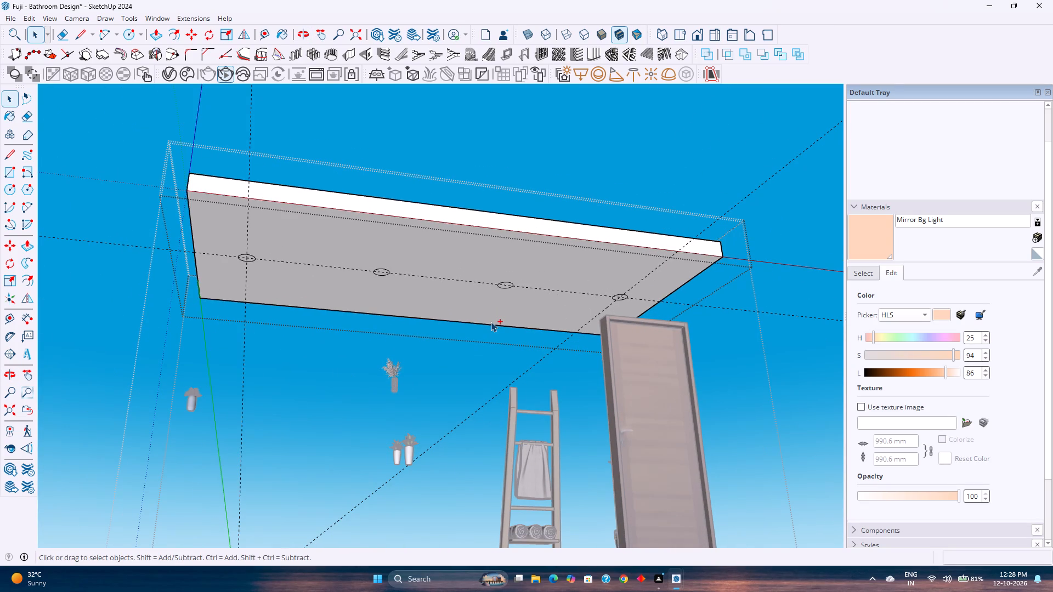
key("ctrl+z")
key("ctrl+z")
key("ctrl+z")
key("ctrl+z")
key("ctrl+z")
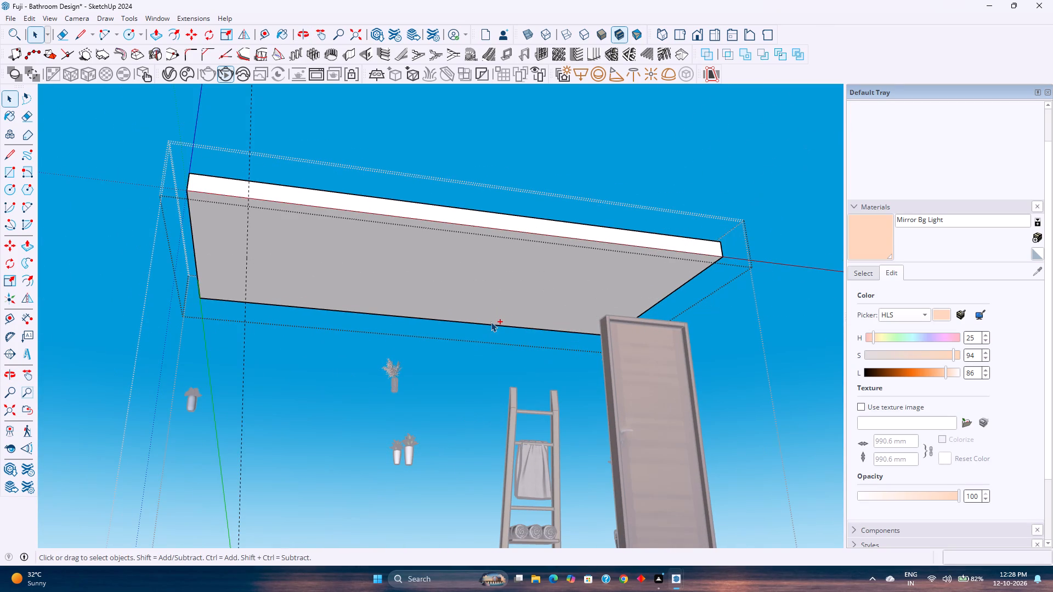
Place cross guides on the slab's underside, 2' in from each short edge.
left_click(267, 42)
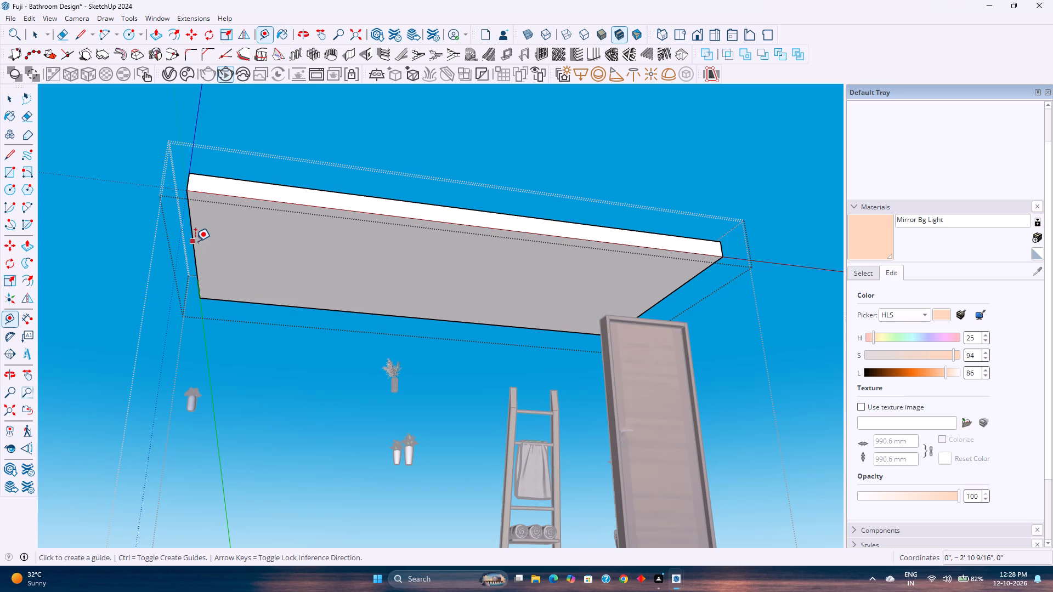
left_click(195, 241)
type("2'")
key("Return")
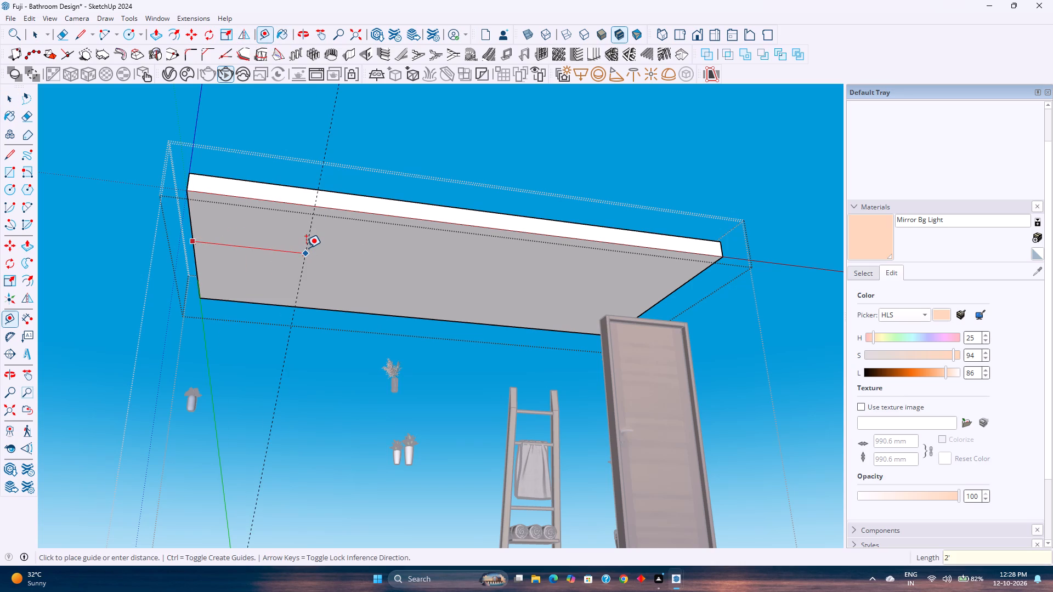
left_click(670, 290)
type("2'")
key("Return")
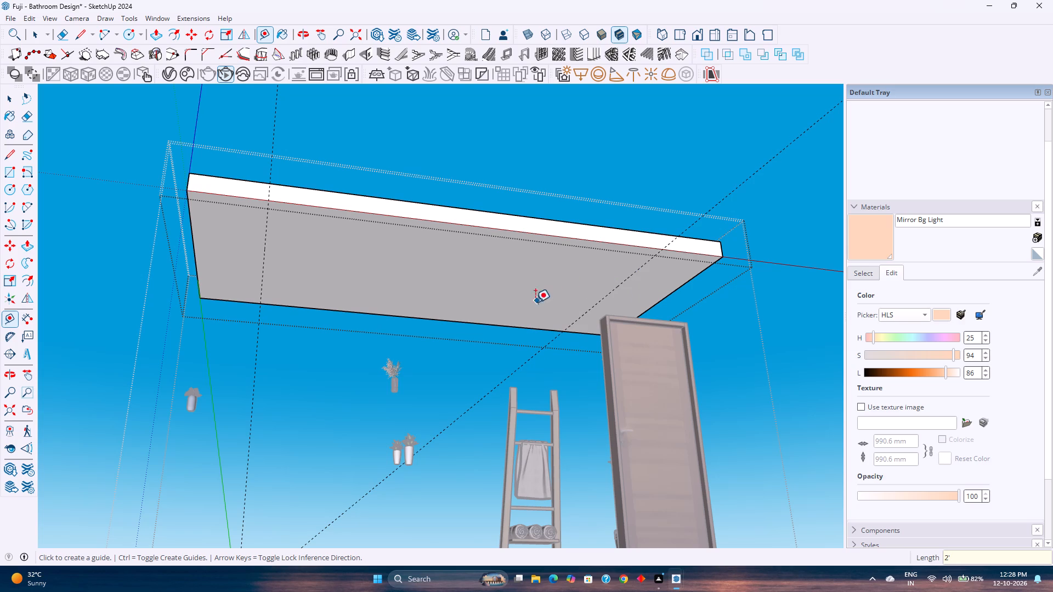
Place a lengthwise guide through the middle of the slab's underside, 3' 7 1/2" from its long edge.
left_click(494, 327)
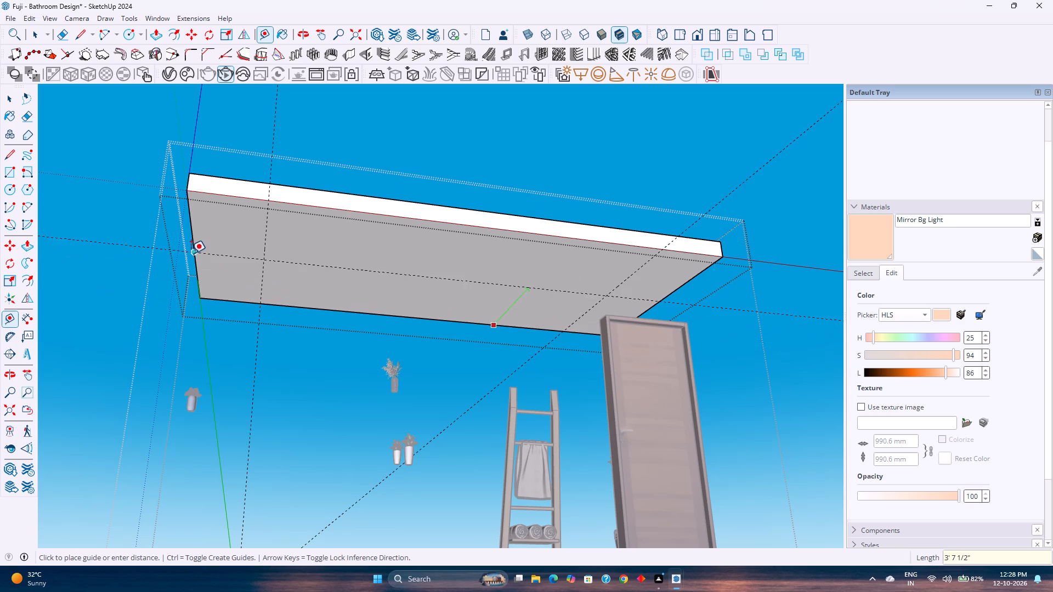
left_click(191, 253)
Draw a circle of 3" radius where the lengthwise guide meets the cross guide farthest from the door.
middle_click_drag(412, 277, 338, 224)
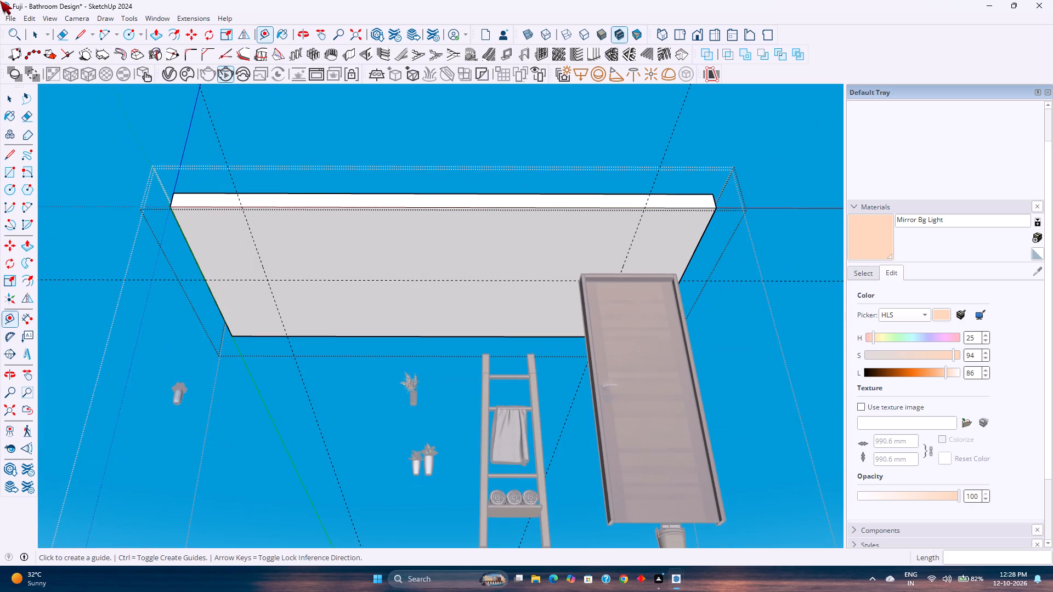
left_click(124, 35)
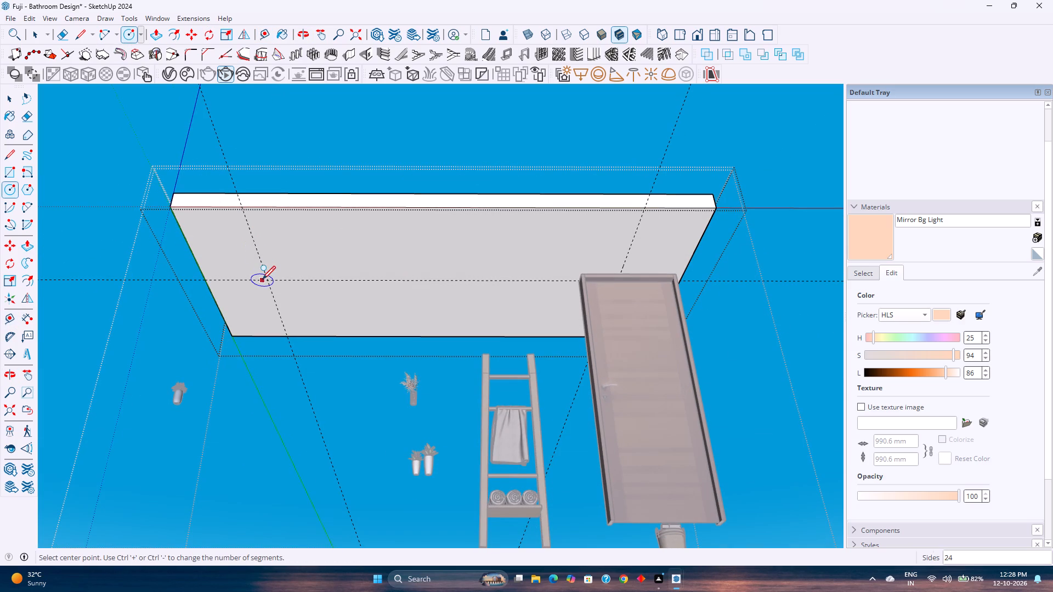
left_click(268, 282)
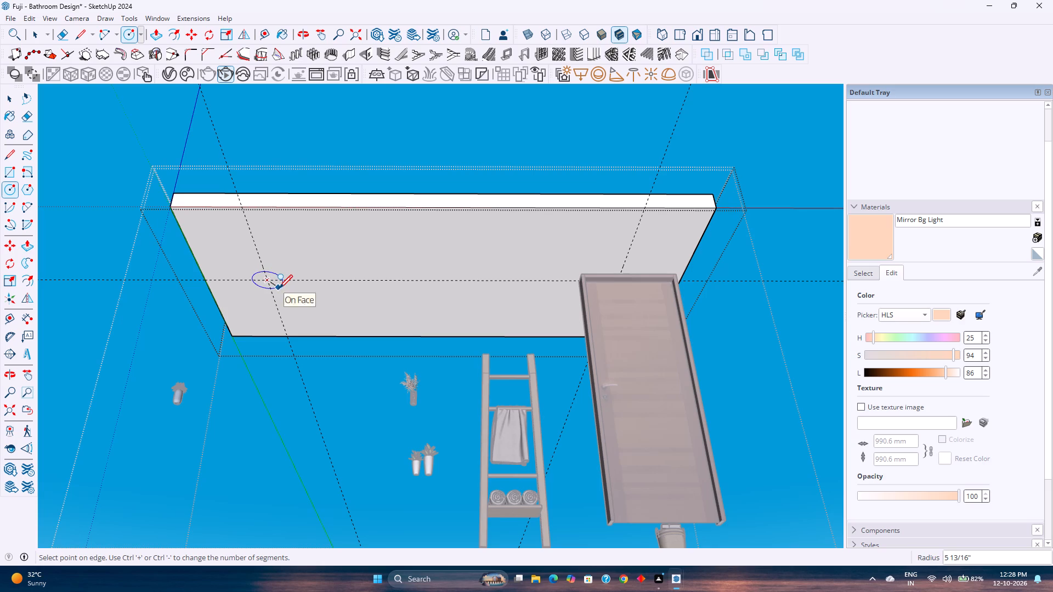
key("3")
key("Return")
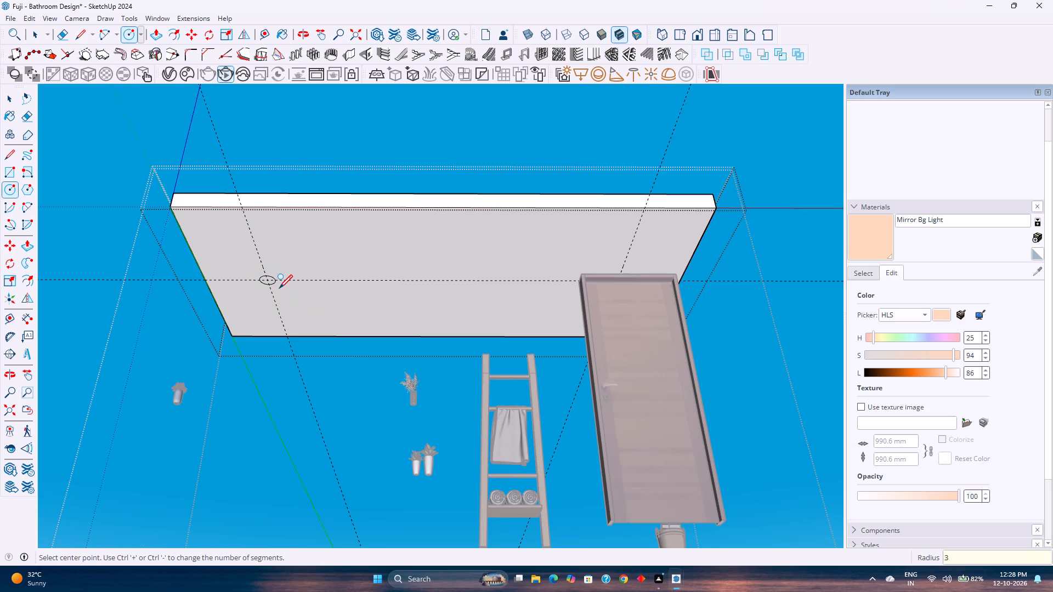
key("space")
Set the ceiling circle's segment count to 240.
scroll(279, 287, "up", 11)
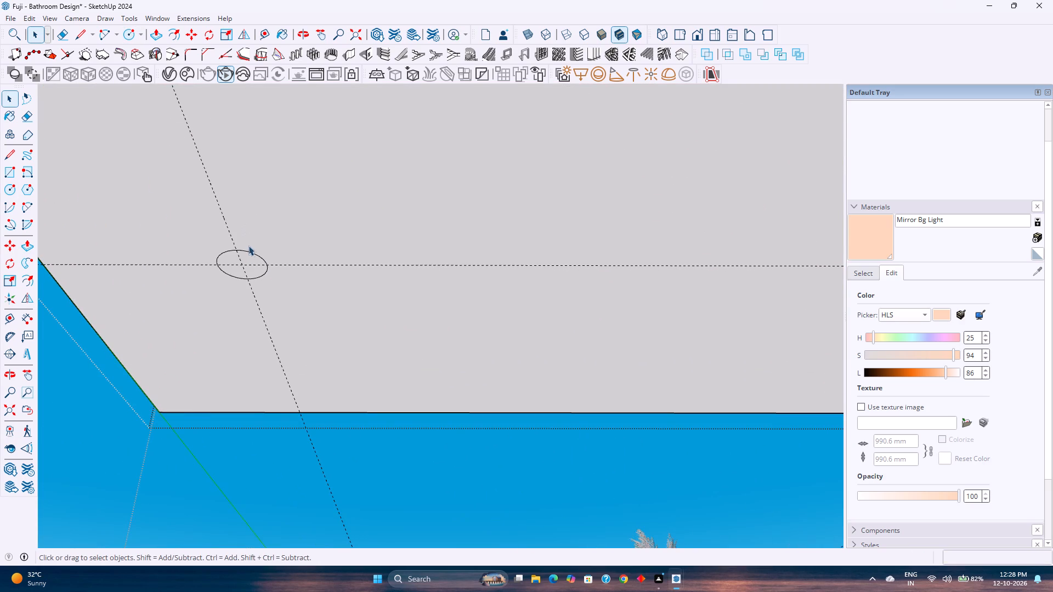
left_click(253, 254)
left_click(959, 131)
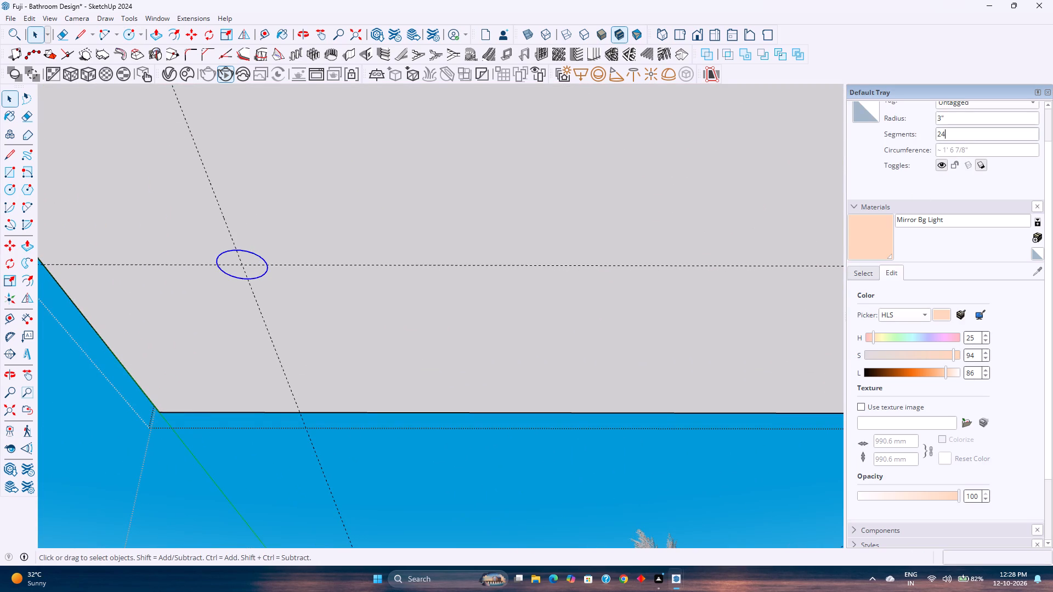
key("0")
key("Return")
Copy the circle face 11' 3" to the guide intersection nearest the door, dividing the span into 3 equal intervals.
key("m")
key("Escape")
left_click(256, 272)
key("m")
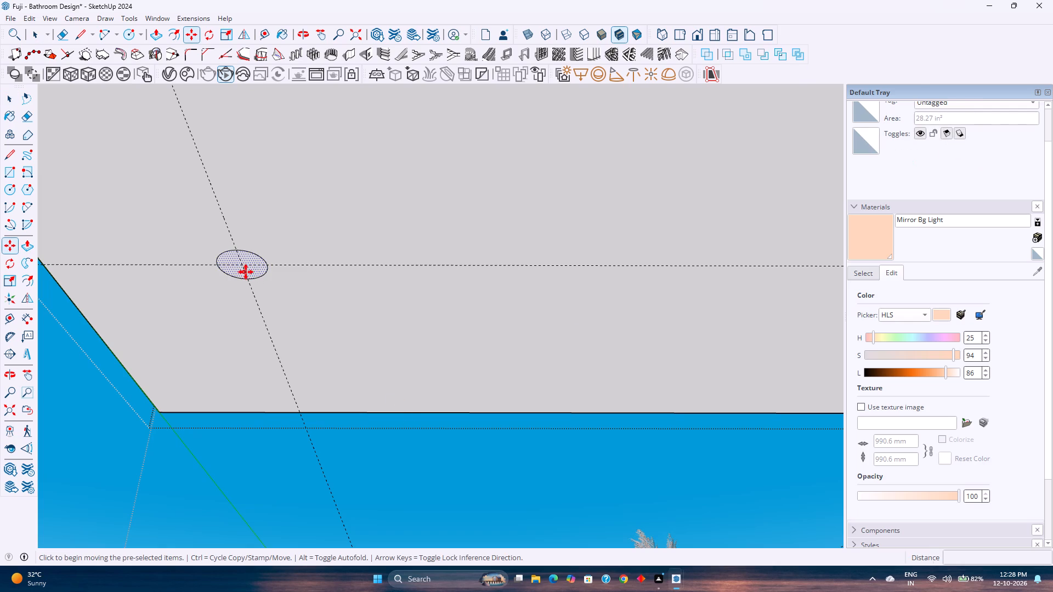
left_click(242, 265)
scroll(261, 266, "down", 9)
middle_click_drag(334, 253, 322, 265, "shift")
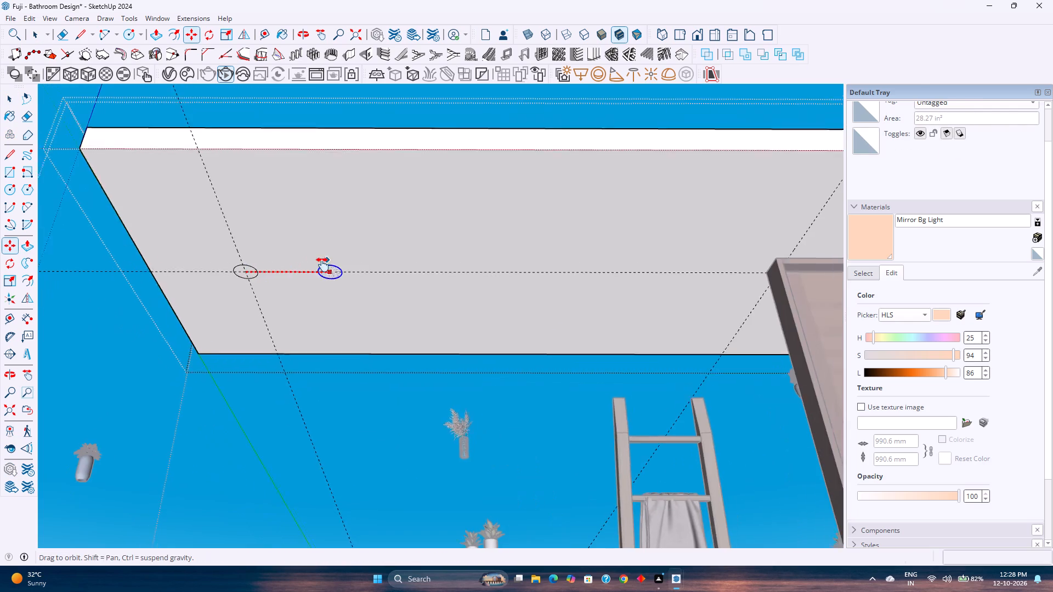
middle_click_drag(322, 265, 212, 321, "shift")
middle_click_drag(616, 335, 603, 354)
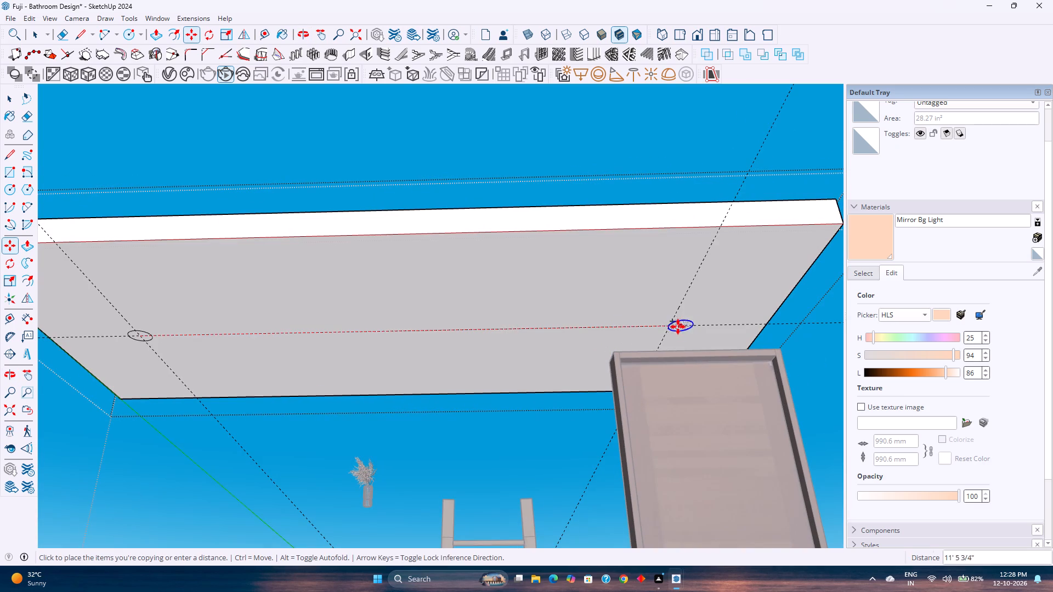
left_click(672, 325)
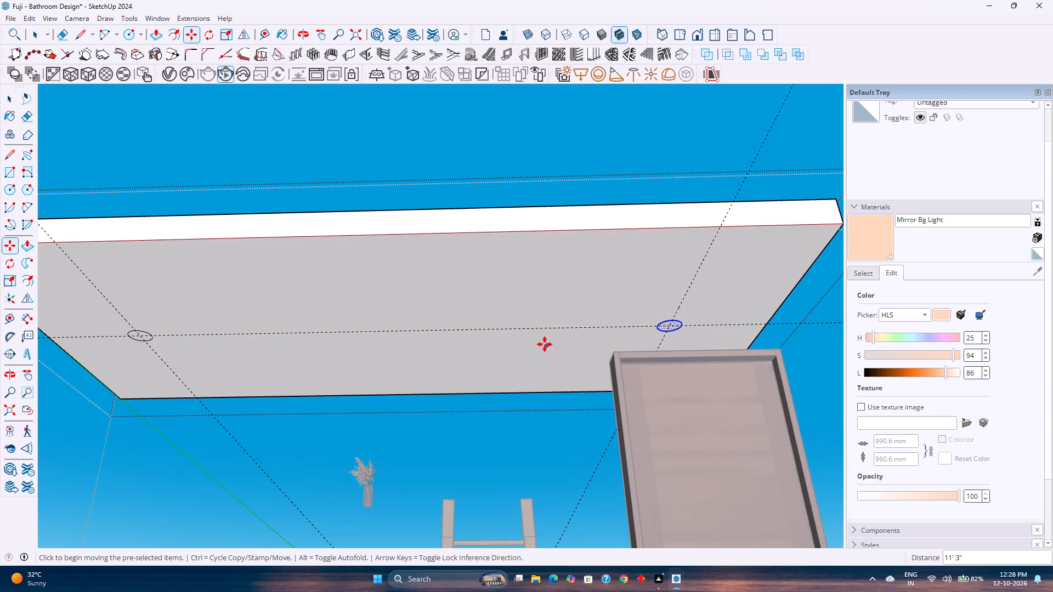
type("/4")
key("BackSpace")
key("3")
key("Return")
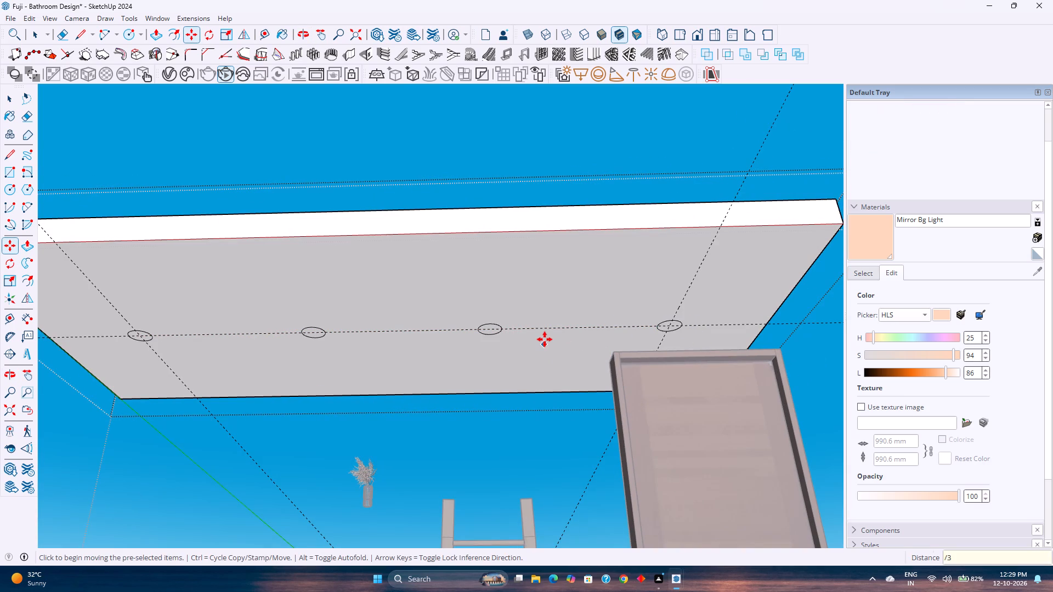
Examine the spacing and placement of the ceiling circles along the slab's underside from several angles.
scroll(534, 345, "down", 4)
middle_click_drag(534, 345, 415, 413)
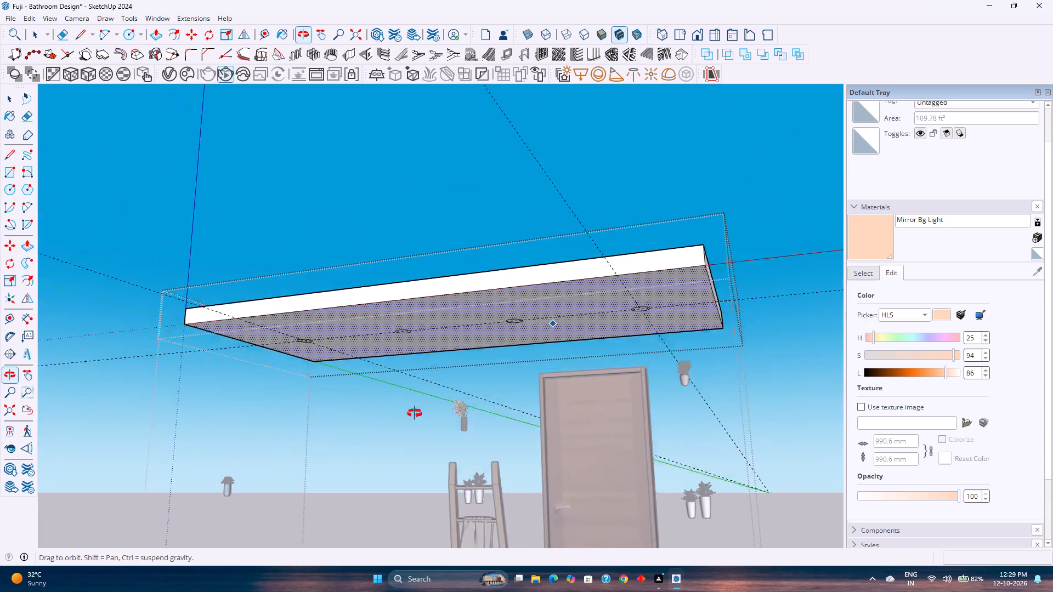
middle_click_drag(415, 413, 514, 316)
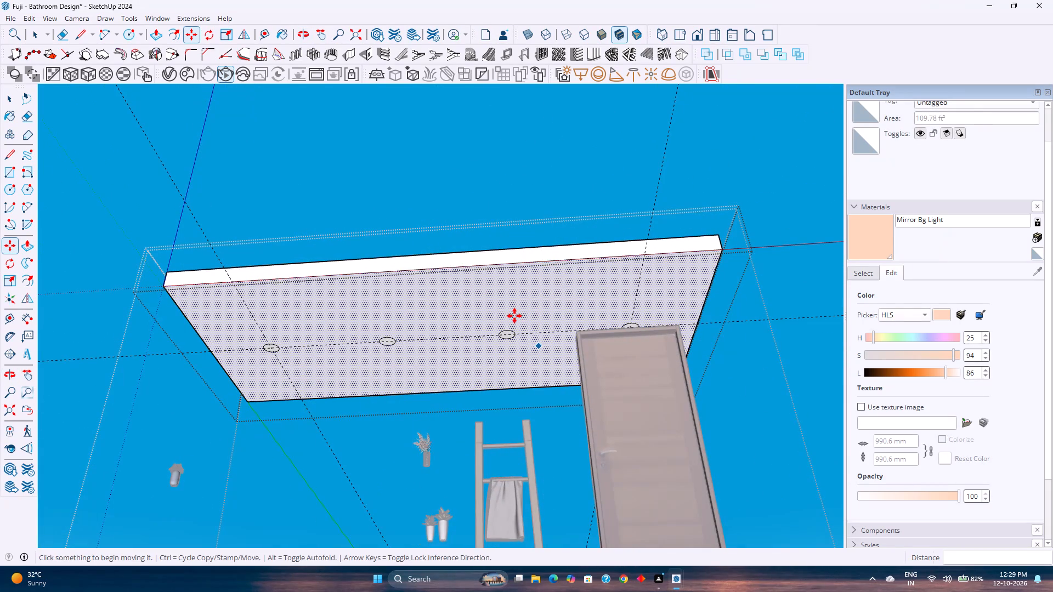
key("space")
scroll(487, 350, "up", 3)
middle_click_drag(490, 349, 604, 371)
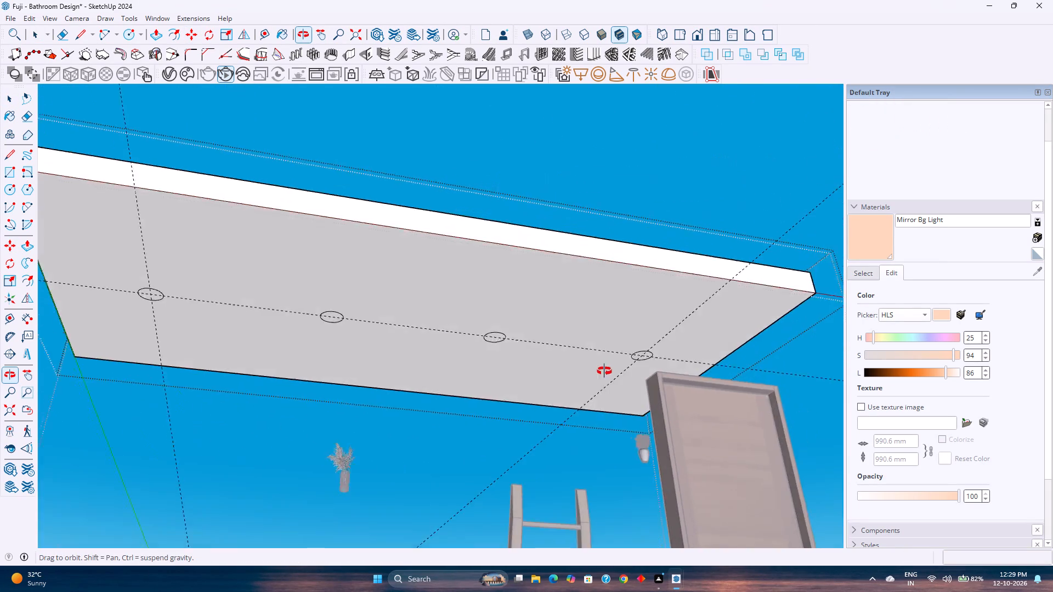
middle_click_drag(604, 371, 511, 330)
scroll(503, 350, "up", 1)
middle_click_drag(503, 350, 523, 347)
scroll(352, 338, "up", 1)
middle_click_drag(324, 341, 611, 368, "shift")
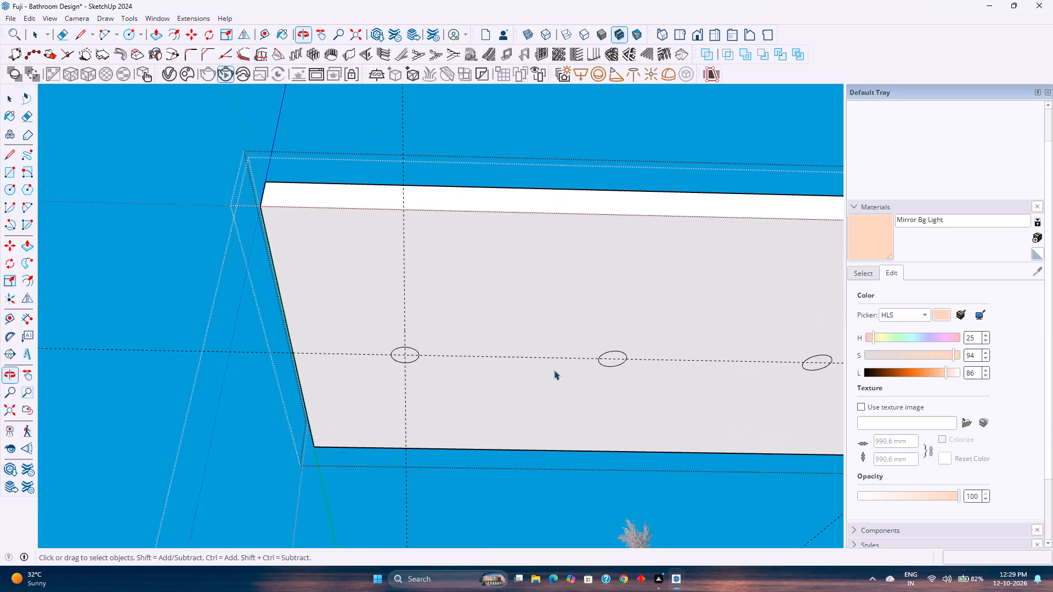
Push the circle face at one end of the ceiling row 1" up into the slab.
scroll(433, 372, "up", 12)
key("p")
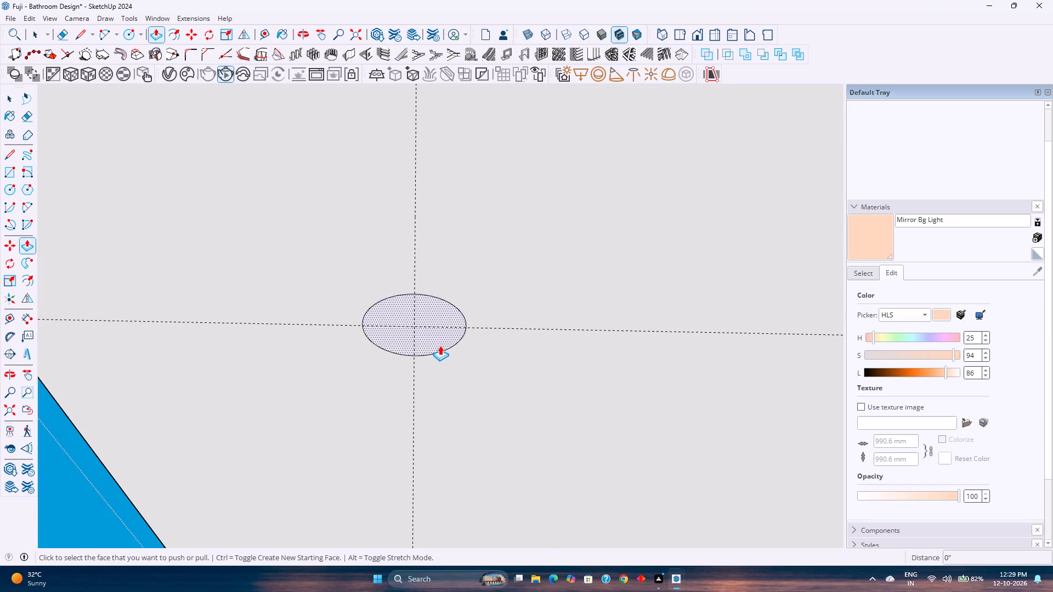
left_click(439, 345)
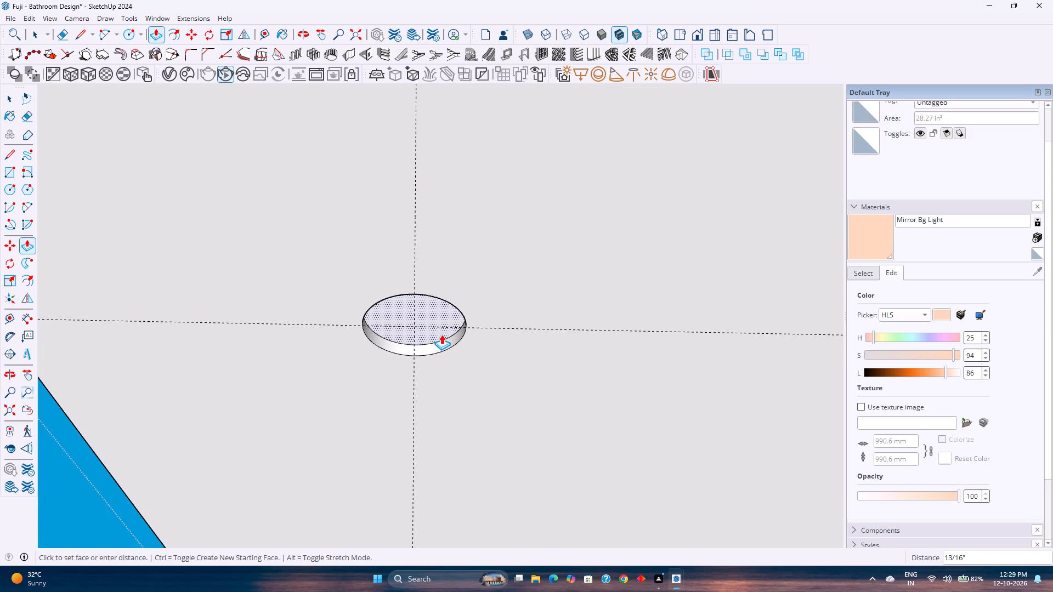
key("1")
key("Return")
Repeat the 1" recess on the other three ceiling circles along the guide.
scroll(439, 335, "down", 4)
middle_click_drag(497, 355, 360, 366, "shift")
scroll(405, 364, "down", 1)
middle_click_drag(458, 356, 343, 366, "shift")
double_click(643, 371)
middle_click_drag(649, 376, 478, 379, "shift")
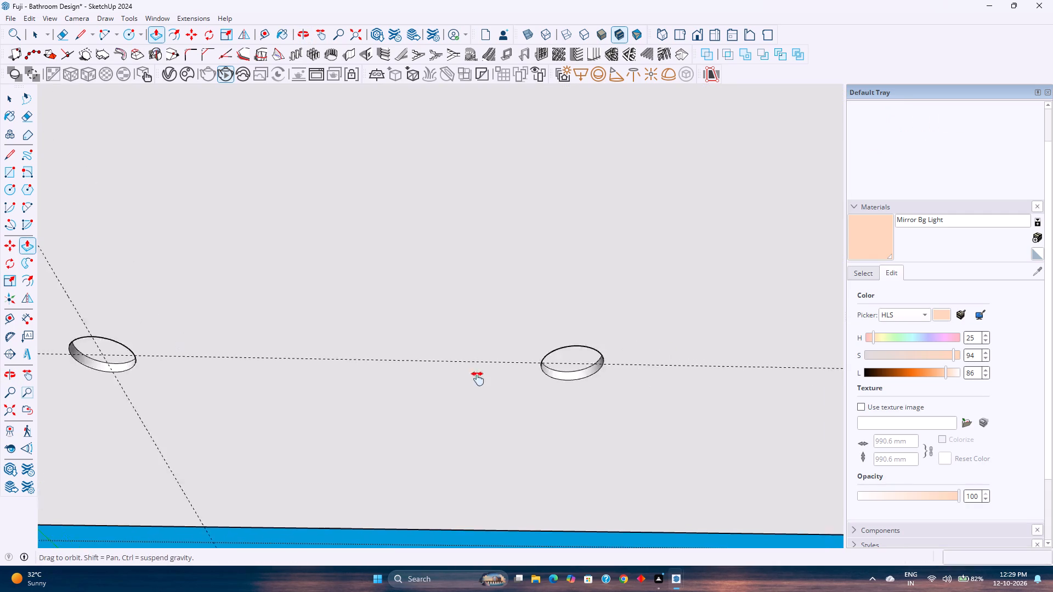
middle_click_drag(478, 379, 300, 379, "shift")
scroll(316, 376, "down", 3)
double_click(638, 378)
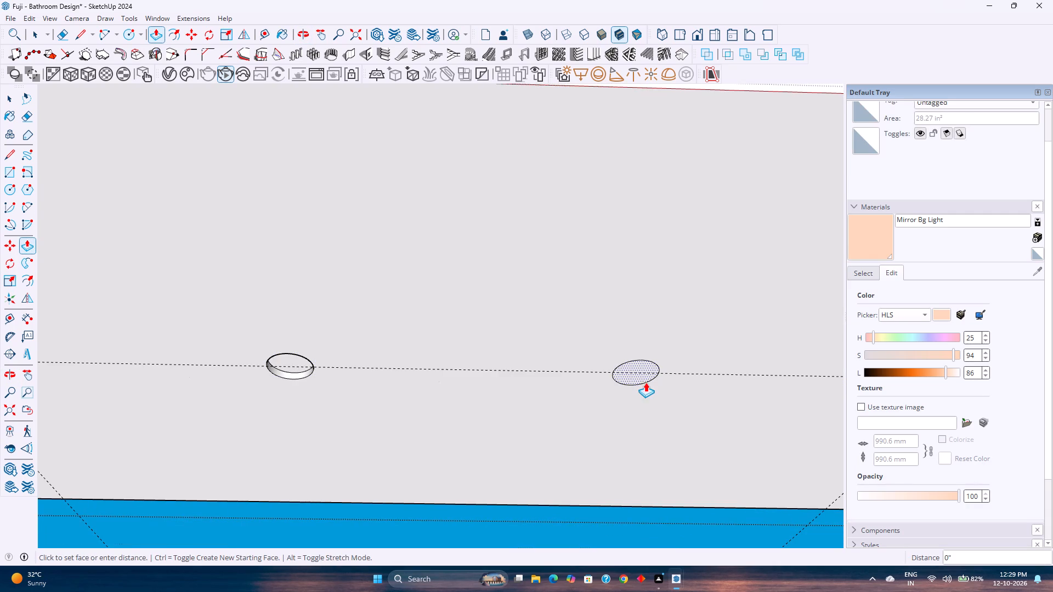
middle_click_drag(649, 383, 321, 387, "shift")
middle_click_drag(599, 375, 603, 429, "shift")
scroll(652, 421, "up", 5)
double_click(649, 413)
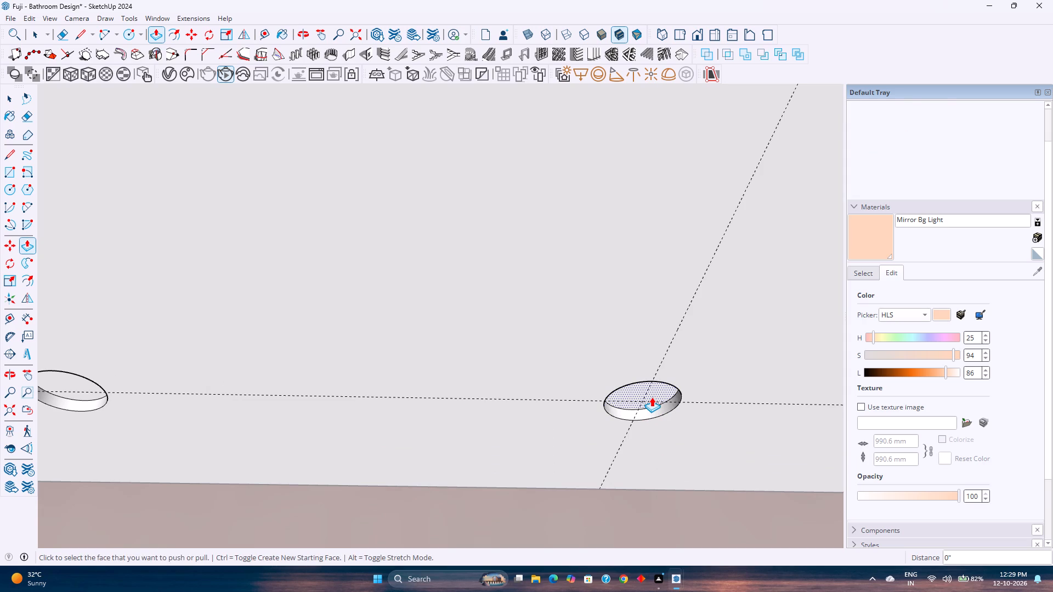
Deepen all four ceiling light recesses by another 1", working back along the row to the first circle.
double_click(652, 397)
middle_click_drag(506, 402, 780, 403, "shift")
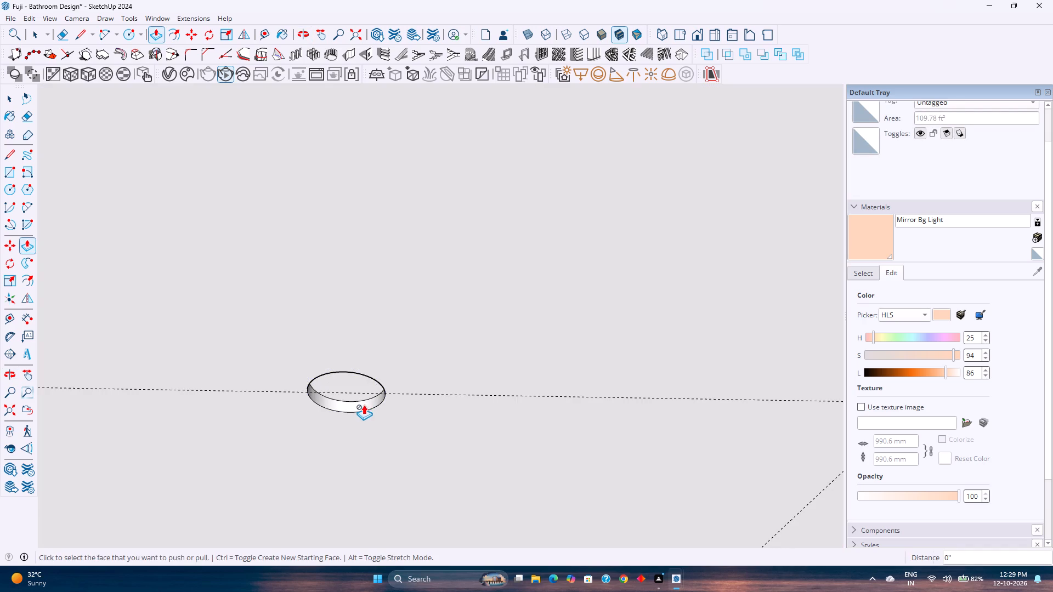
double_click(360, 391)
middle_click_drag(334, 401, 709, 391, "shift")
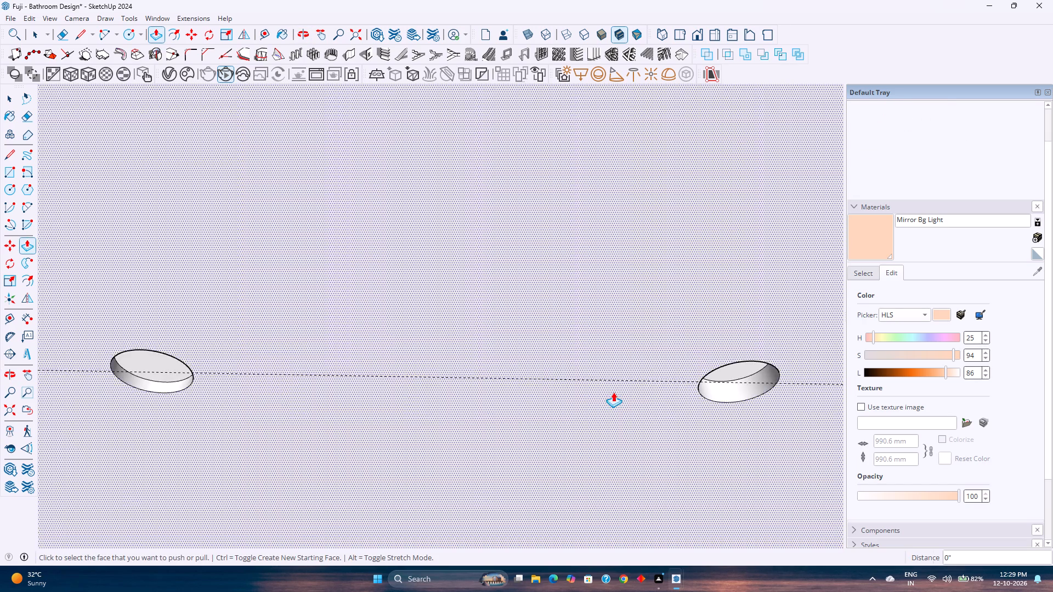
scroll(613, 392, "down", 3)
middle_click_drag(297, 399, 524, 396, "shift")
double_click(511, 371)
middle_click_drag(390, 394, 398, 392, "shift")
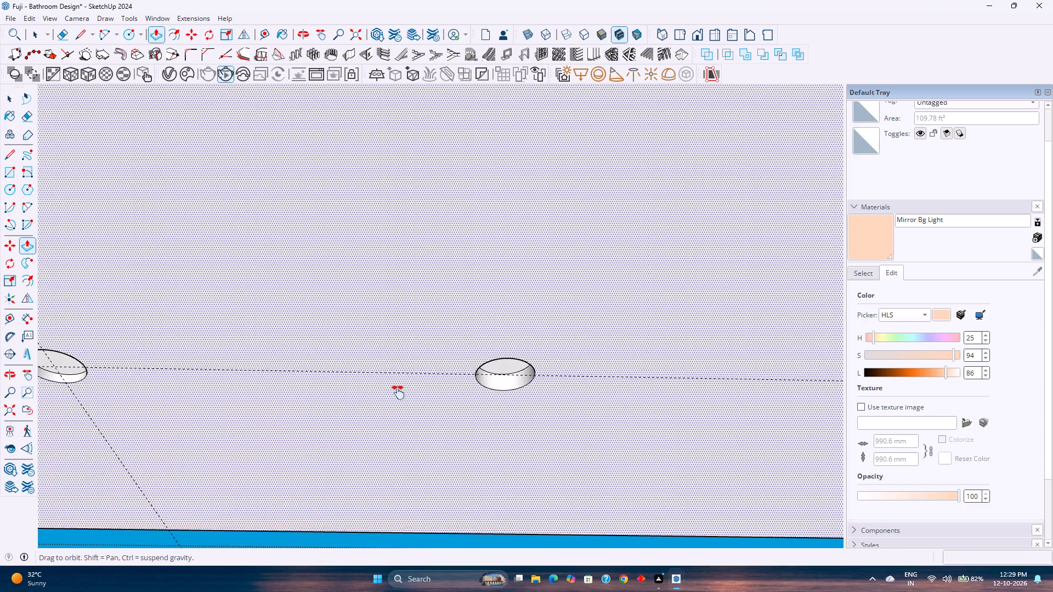
middle_click_drag(398, 392, 754, 400, "shift")
double_click(446, 369)
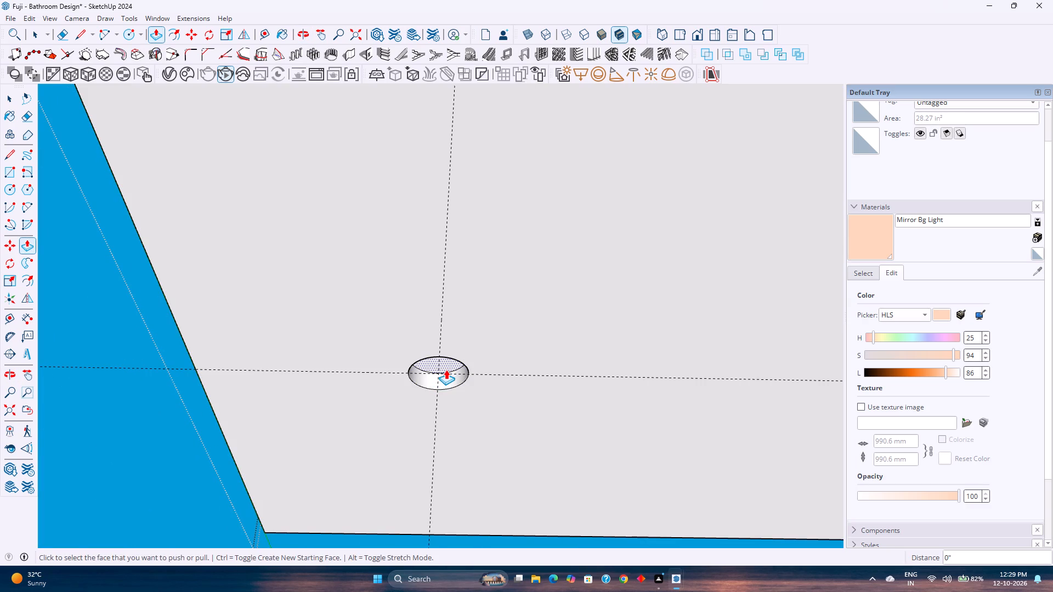
key("space")
Draw a circle of 2" radius centred on the guide intersection at the mouth of the first end recess.
key("c")
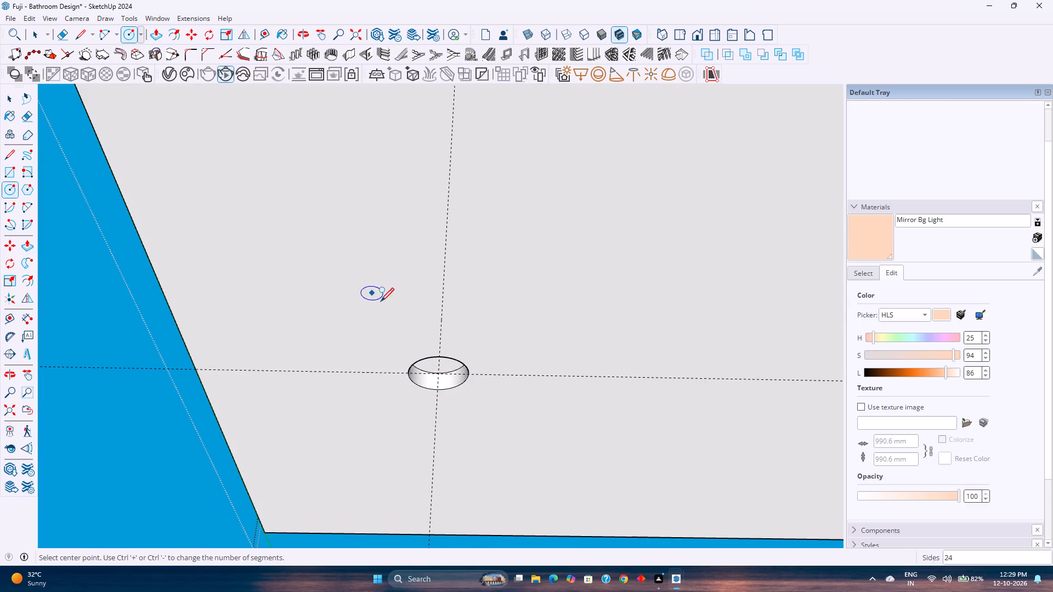
scroll(441, 373, "up", 3)
middle_click_drag(441, 373, 406, 361)
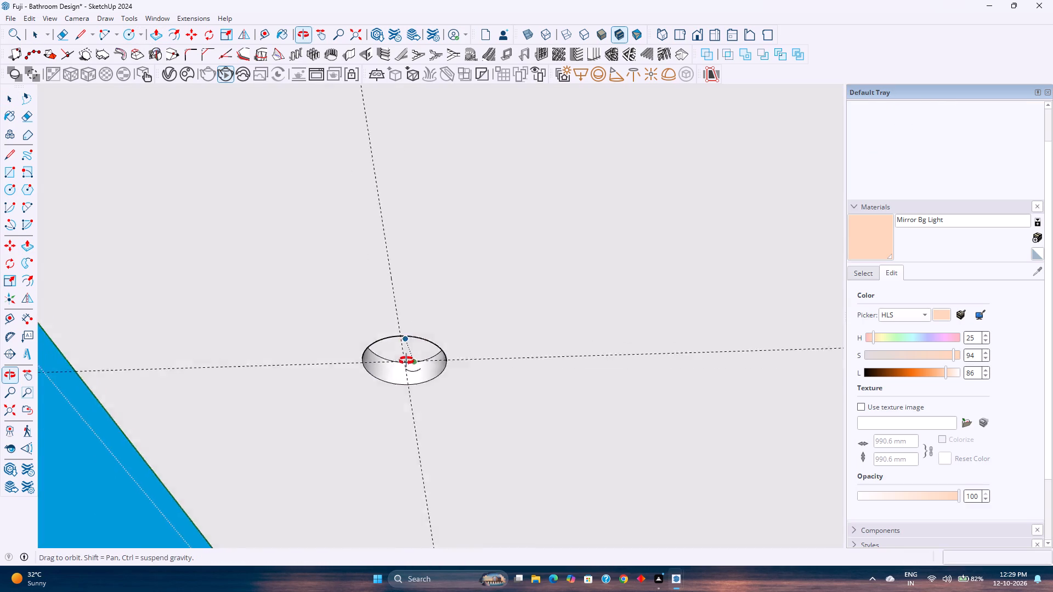
middle_click_drag(406, 361, 389, 355)
key("Escape")
left_click(371, 342)
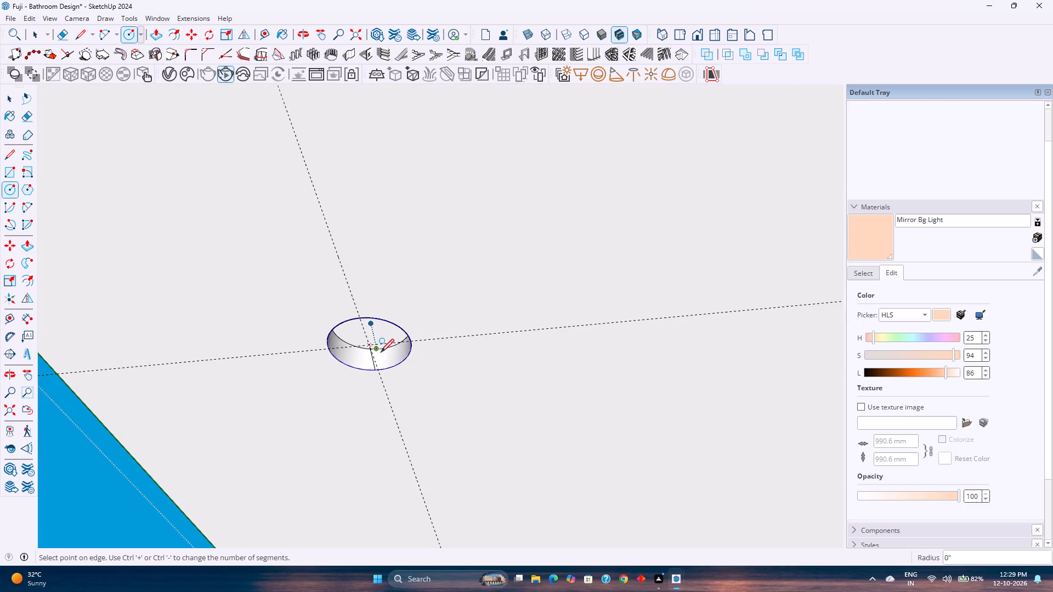
key("2")
key("Return")
key("space")
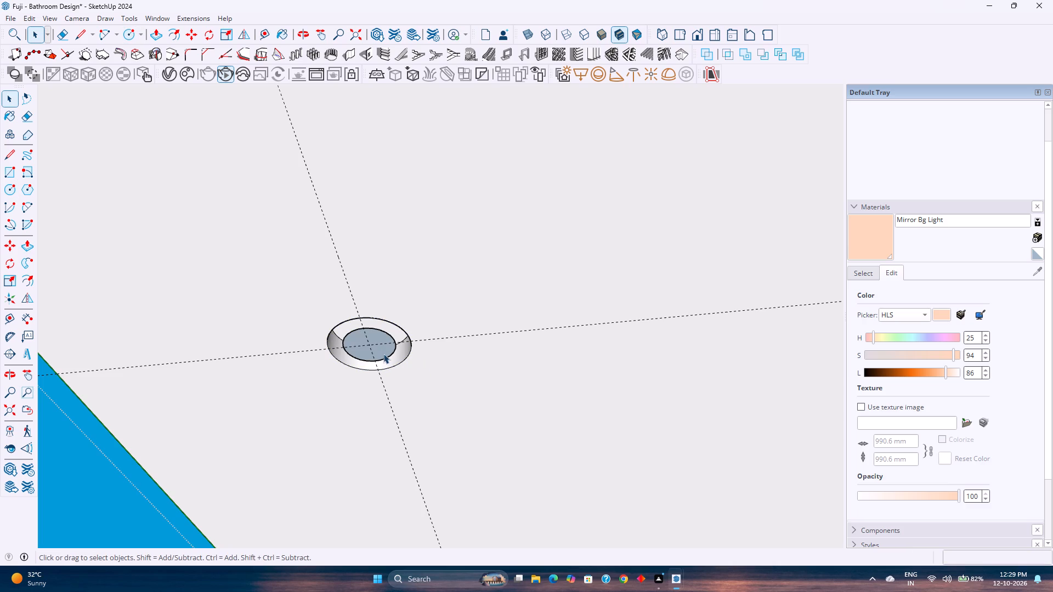
Make the new circle's face and edge into a component named 15.
double_click(383, 352)
right_click(383, 352)
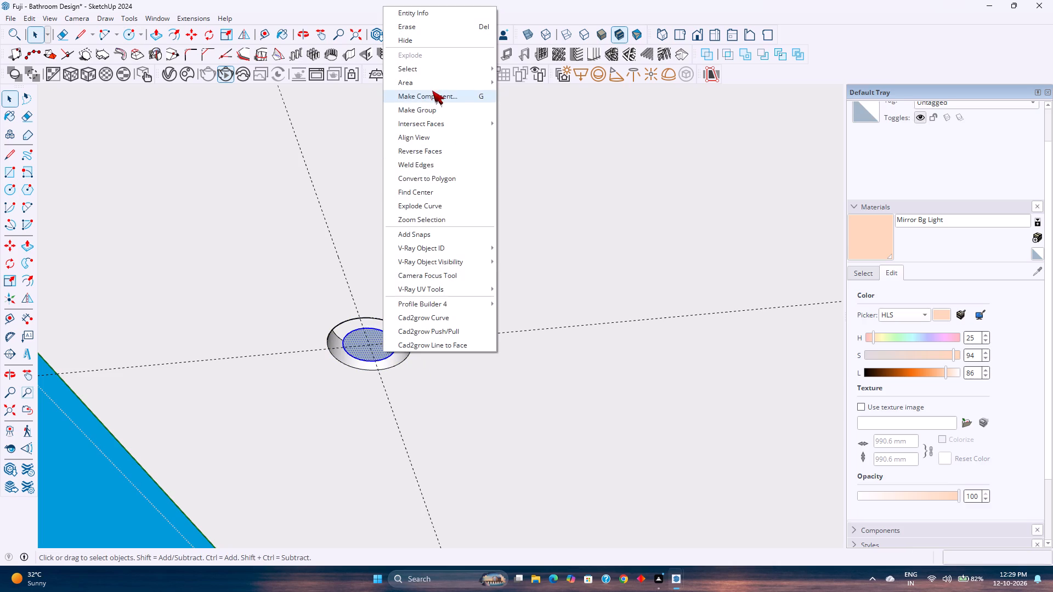
left_click(434, 90)
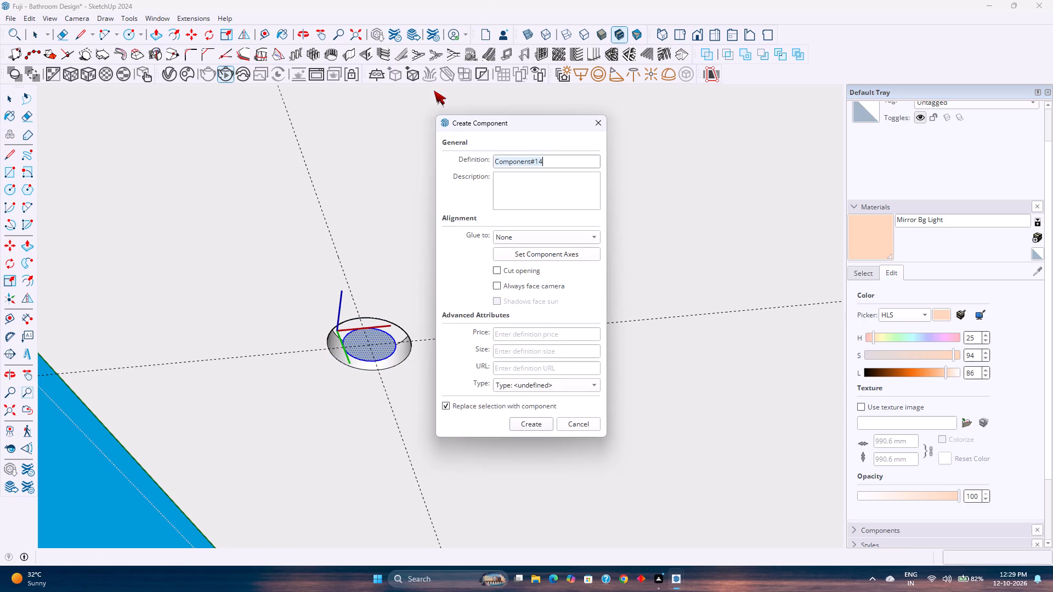
type("15")
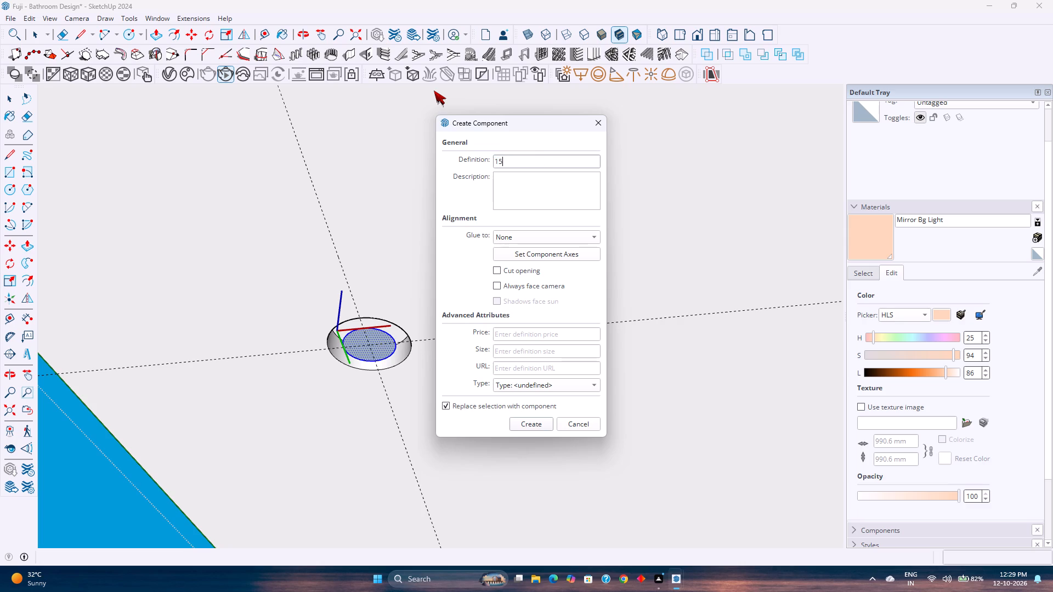
key("Return")
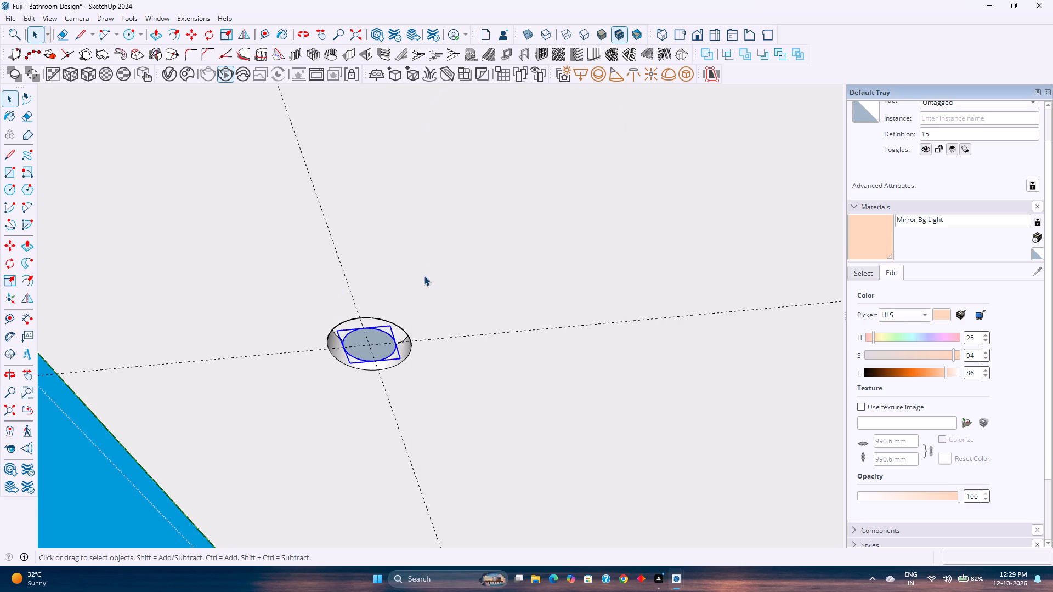
Open component 15 for editing and reverse its circular face.
scroll(358, 348, "up", 7)
double_click(393, 332)
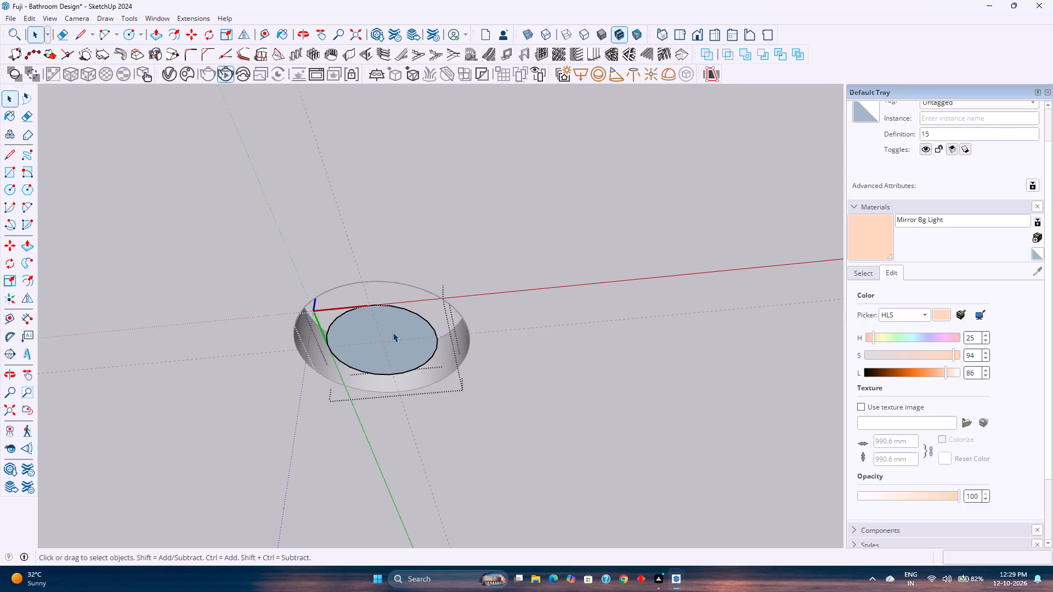
left_click(393, 332)
right_click(393, 332)
left_click(442, 190)
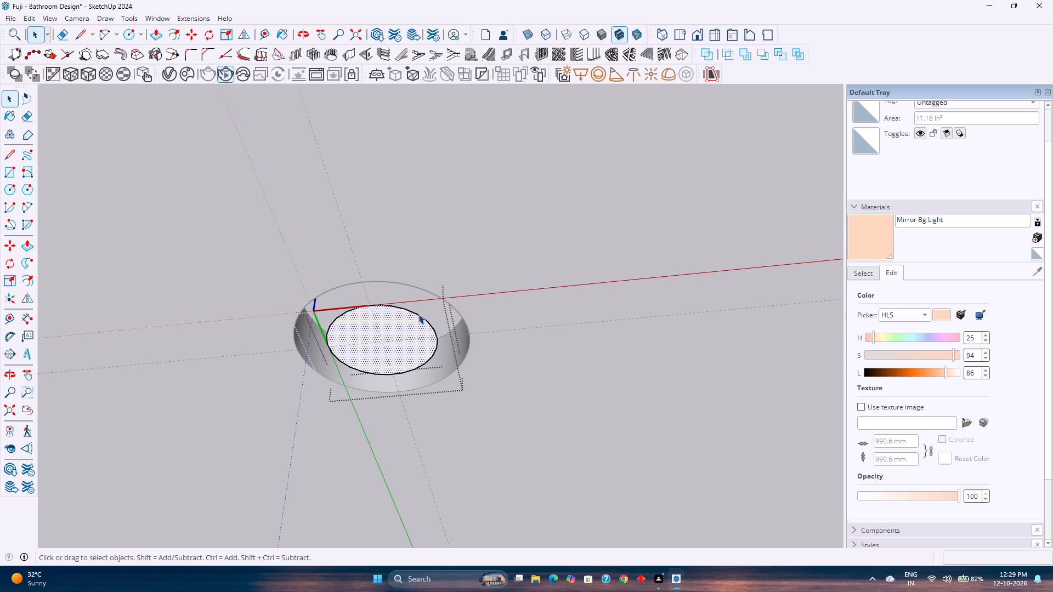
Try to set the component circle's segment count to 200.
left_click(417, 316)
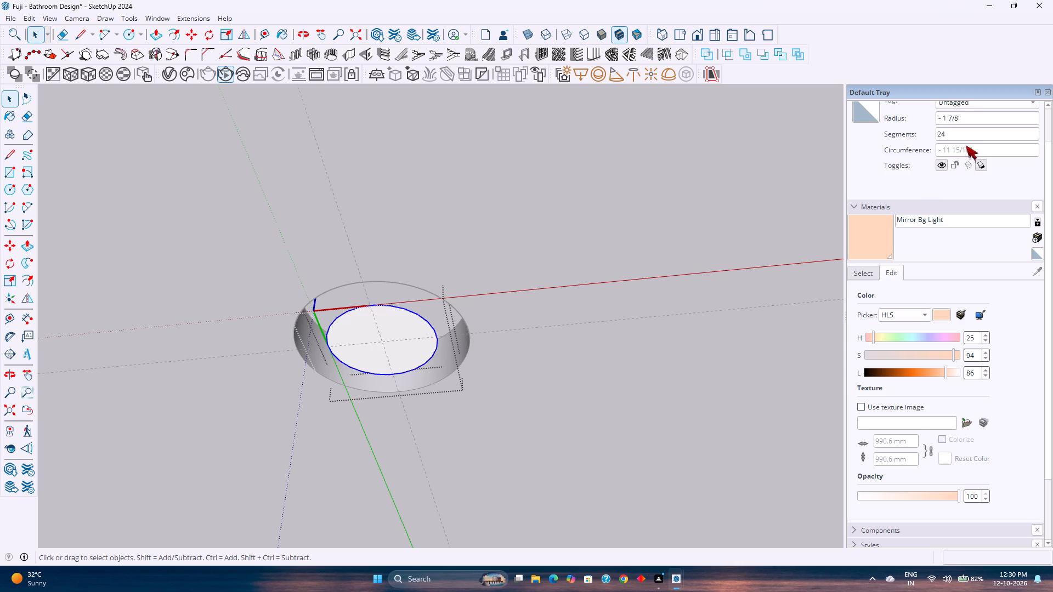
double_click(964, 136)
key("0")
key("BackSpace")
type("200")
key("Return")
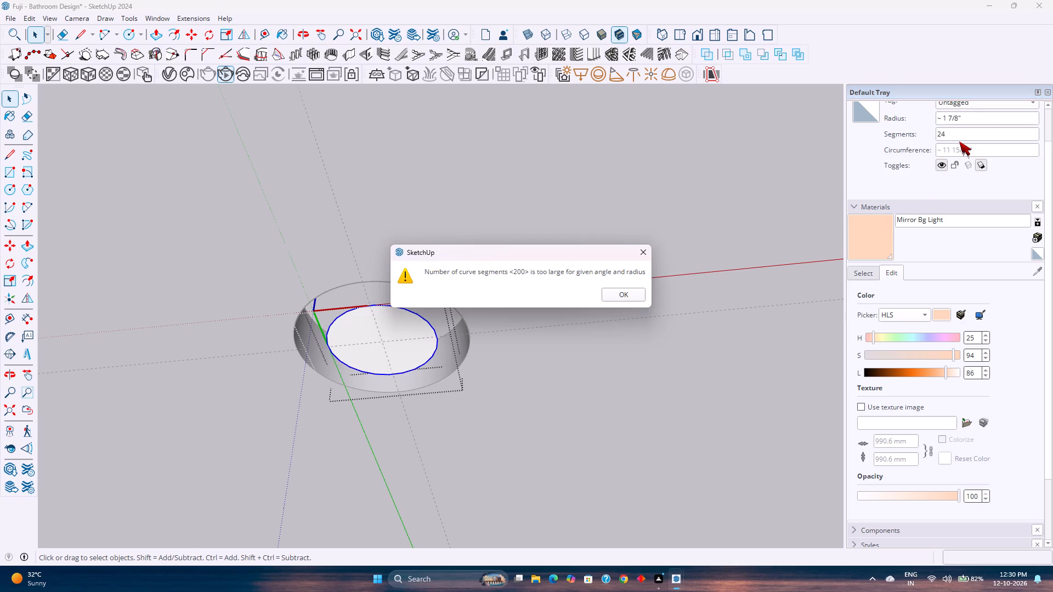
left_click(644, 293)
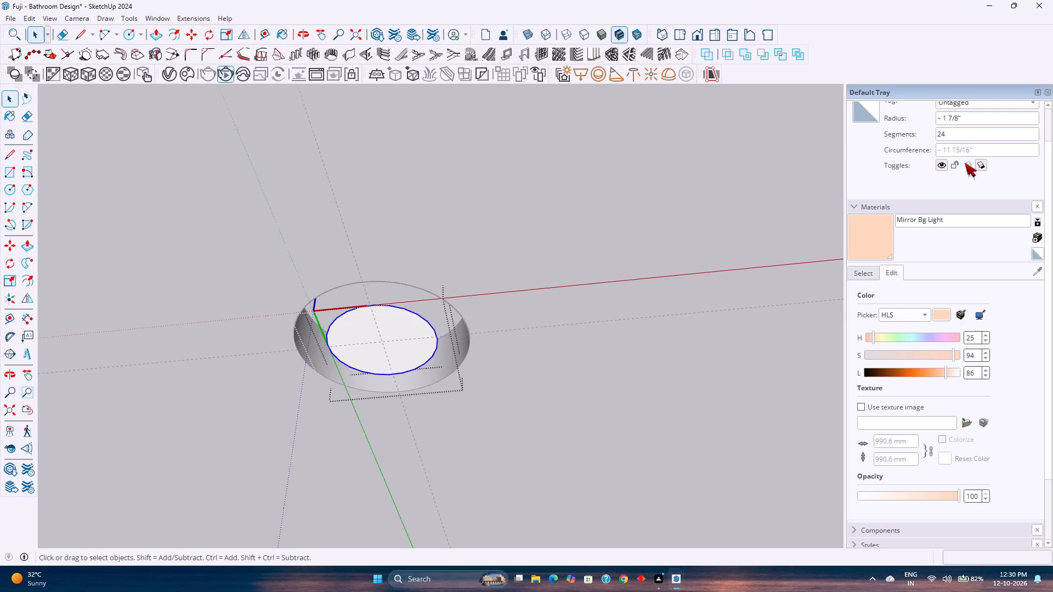
Set the component circle's segment count to 180.
double_click(971, 135)
type("180")
key("Return")
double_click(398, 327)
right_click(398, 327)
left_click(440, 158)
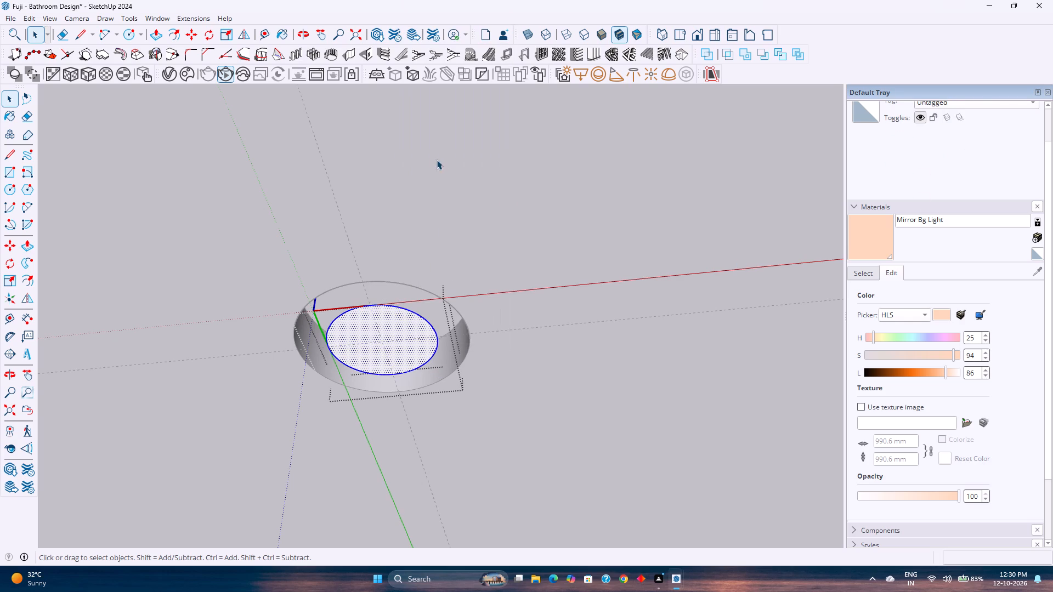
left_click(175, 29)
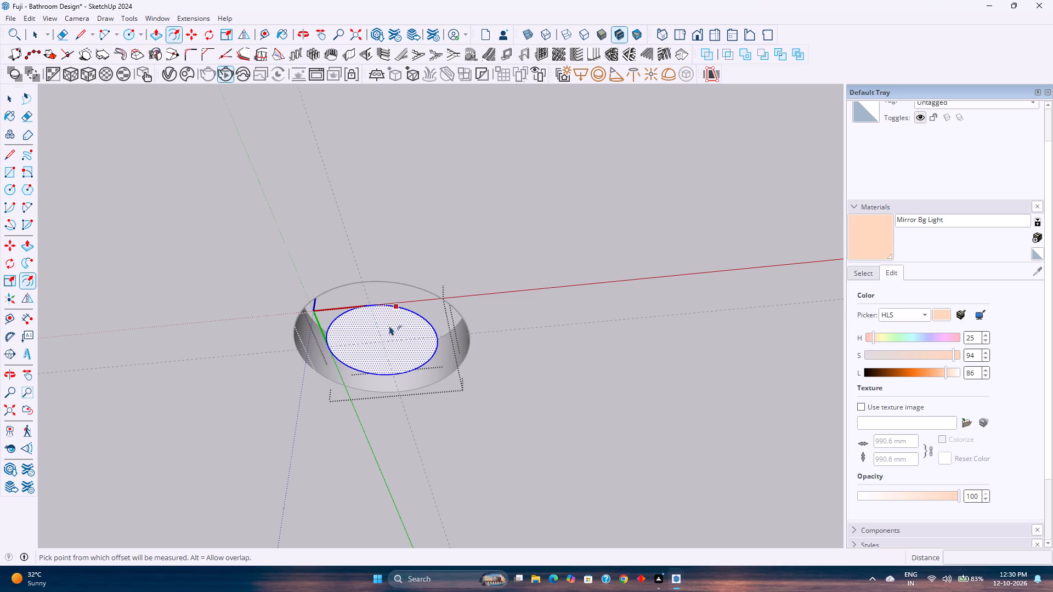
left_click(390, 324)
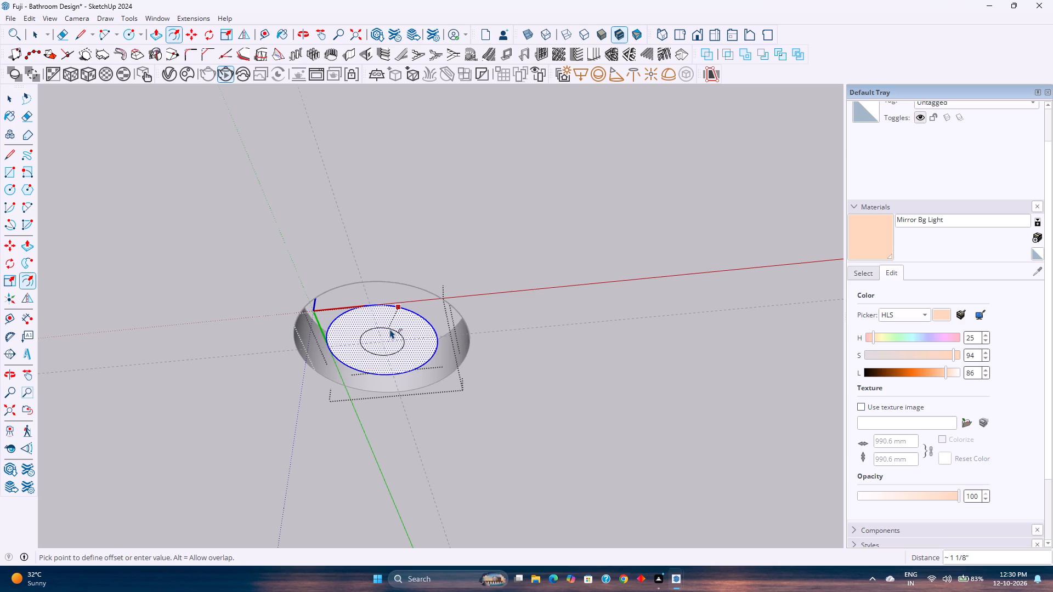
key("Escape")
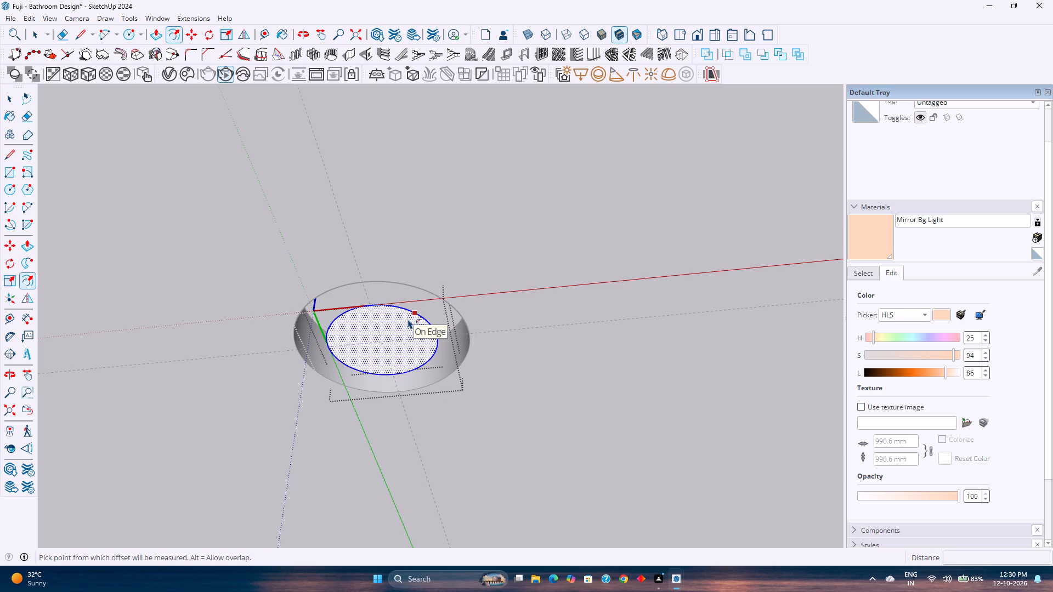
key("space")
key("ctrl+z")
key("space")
Set the radius of the circle inside component 15 to 3" to match the recess.
left_click(409, 321)
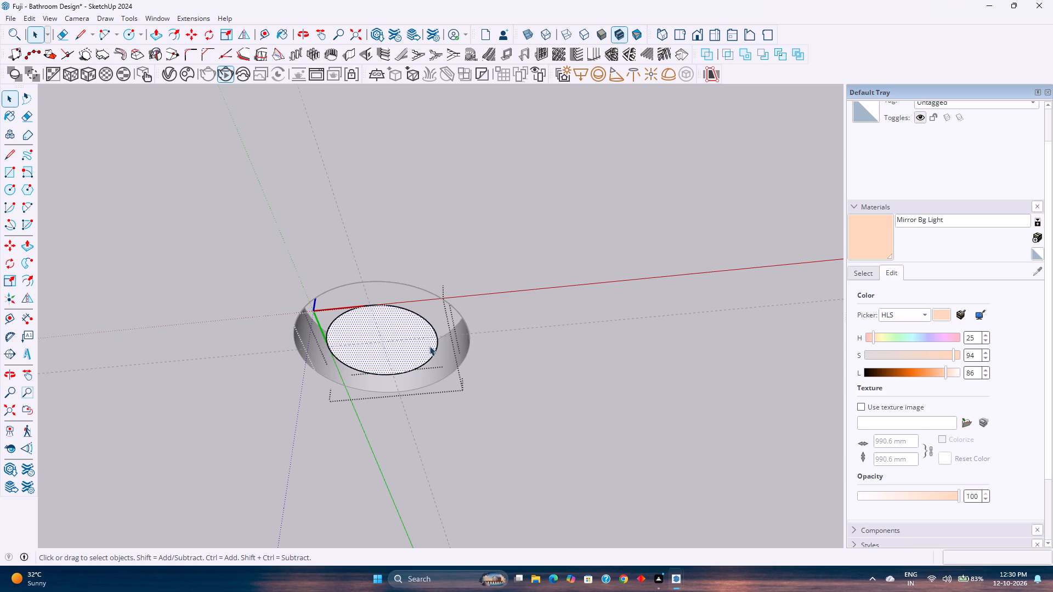
left_click(426, 321)
scroll(981, 192, "up", 3)
double_click(976, 162)
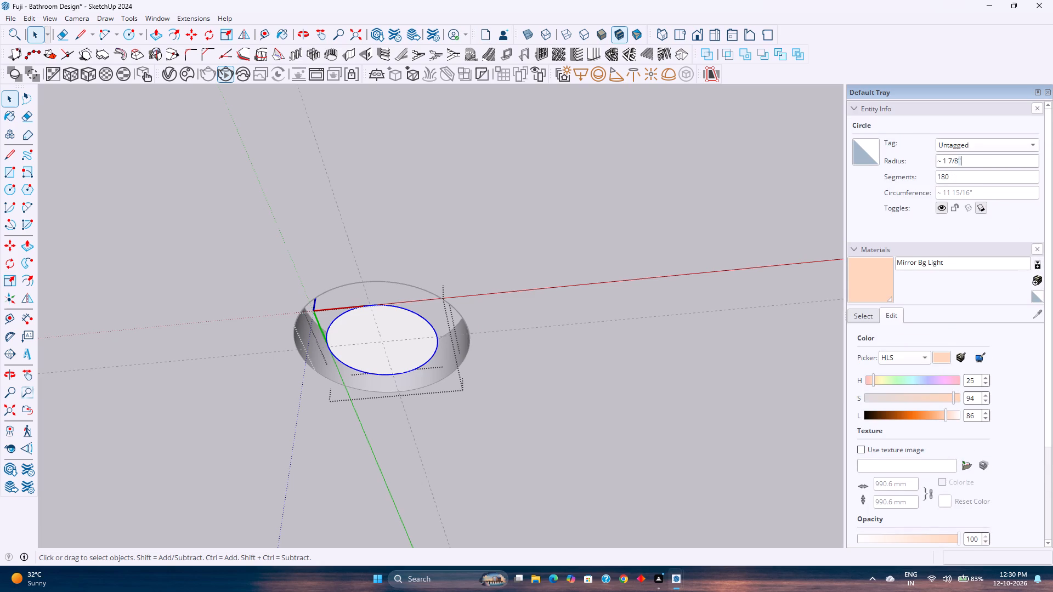
key("BackSpace")
key("BackSpace")
key("BackSpace")
key("BackSpace")
key("BackSpace")
key("BackSpace")
key("BackSpace")
key("BackSpace")
key("BackSpace")
key("BackSpace")
key("BackSpace")
key("BackSpace")
key("BackSpace")
key("BackSpace")
key("3")
key("Return")
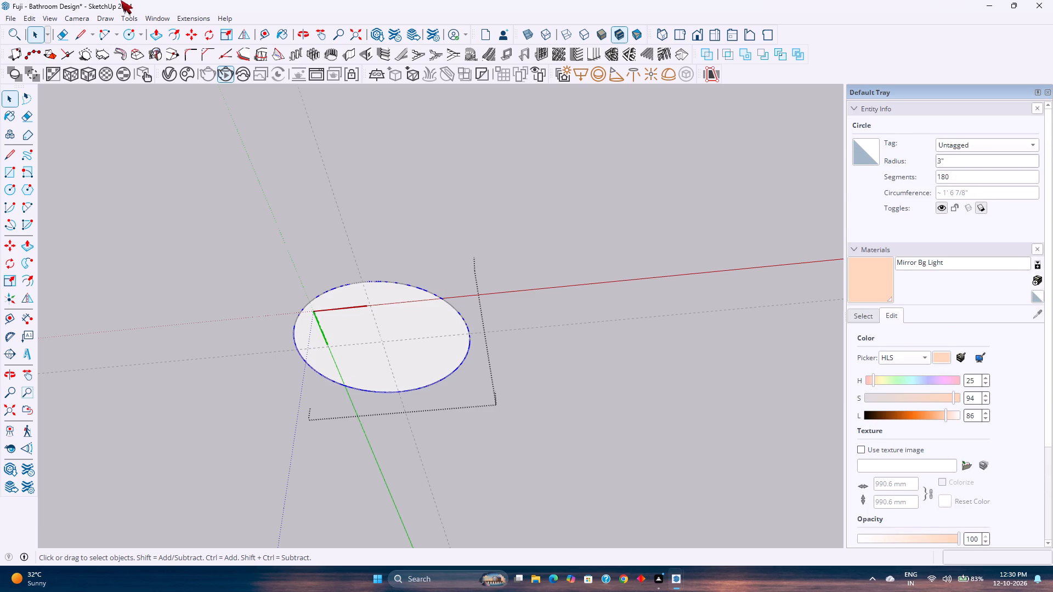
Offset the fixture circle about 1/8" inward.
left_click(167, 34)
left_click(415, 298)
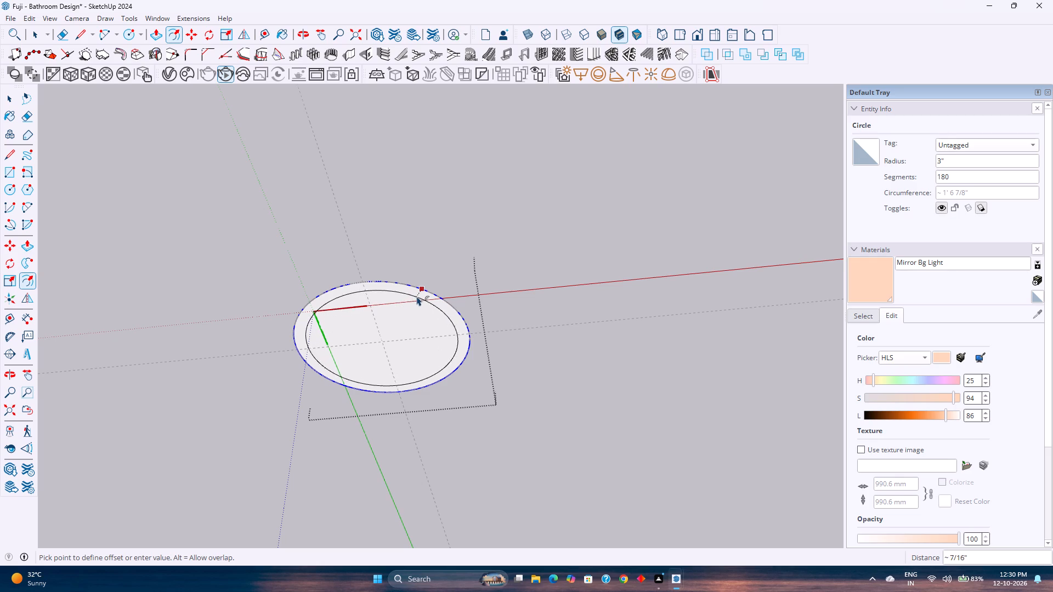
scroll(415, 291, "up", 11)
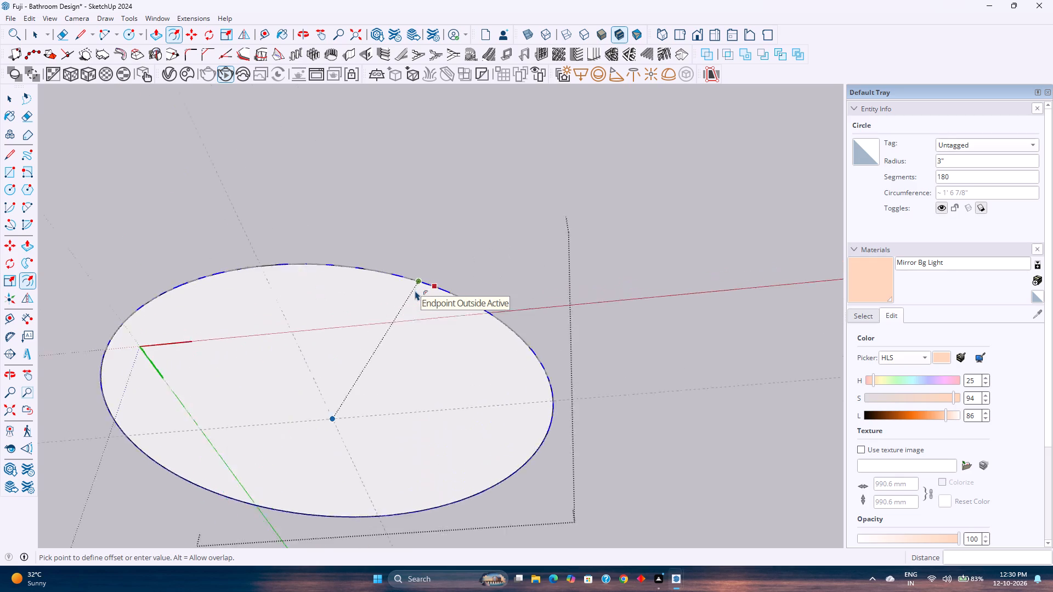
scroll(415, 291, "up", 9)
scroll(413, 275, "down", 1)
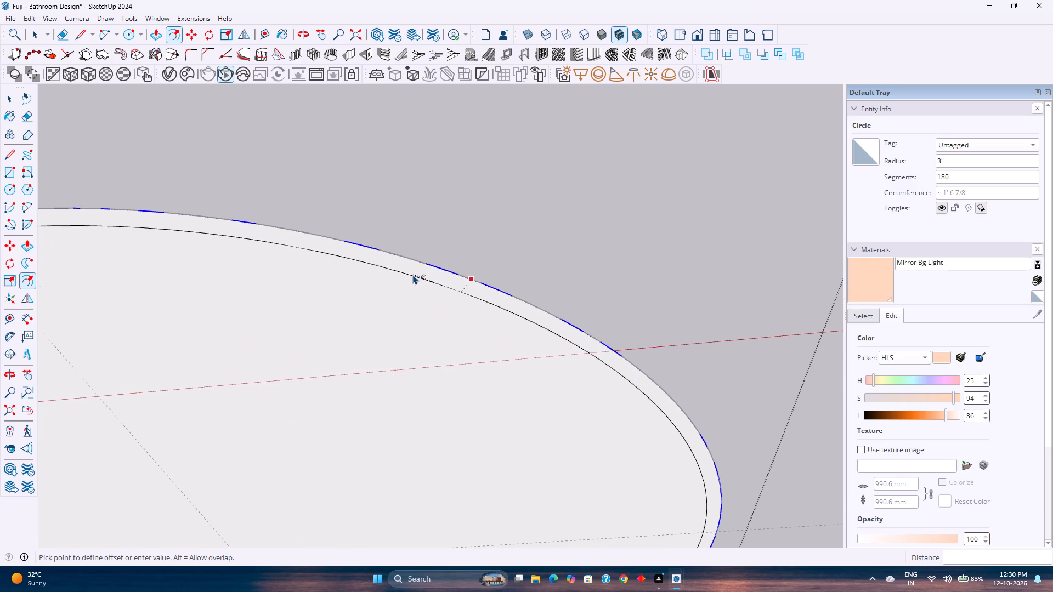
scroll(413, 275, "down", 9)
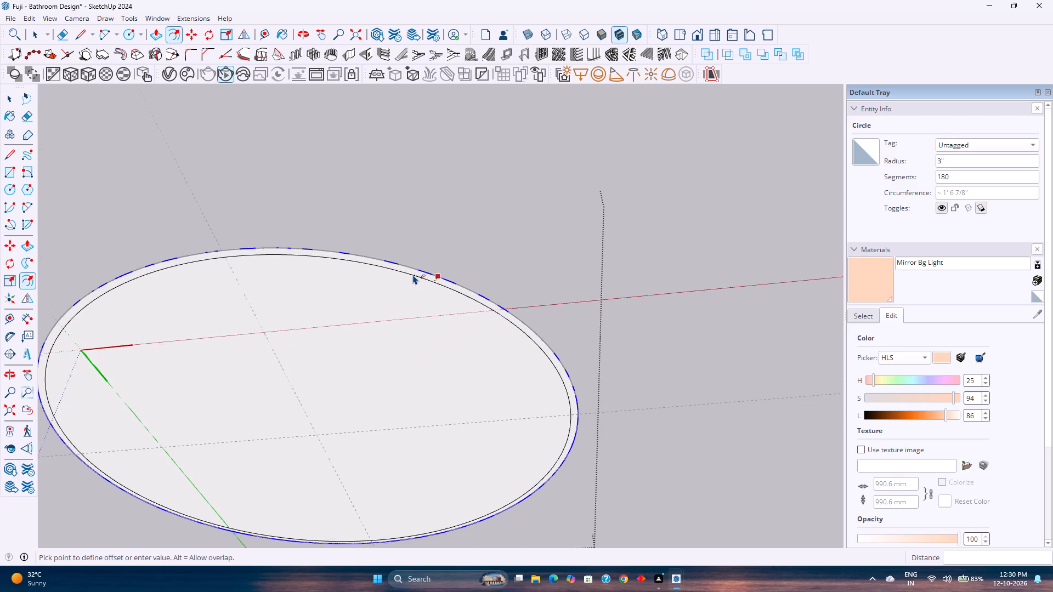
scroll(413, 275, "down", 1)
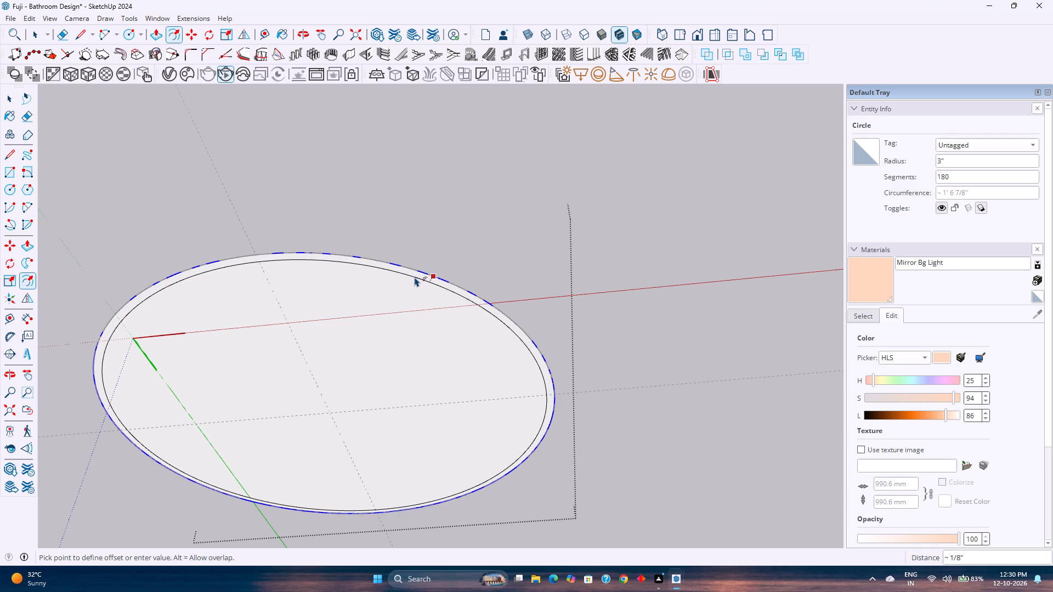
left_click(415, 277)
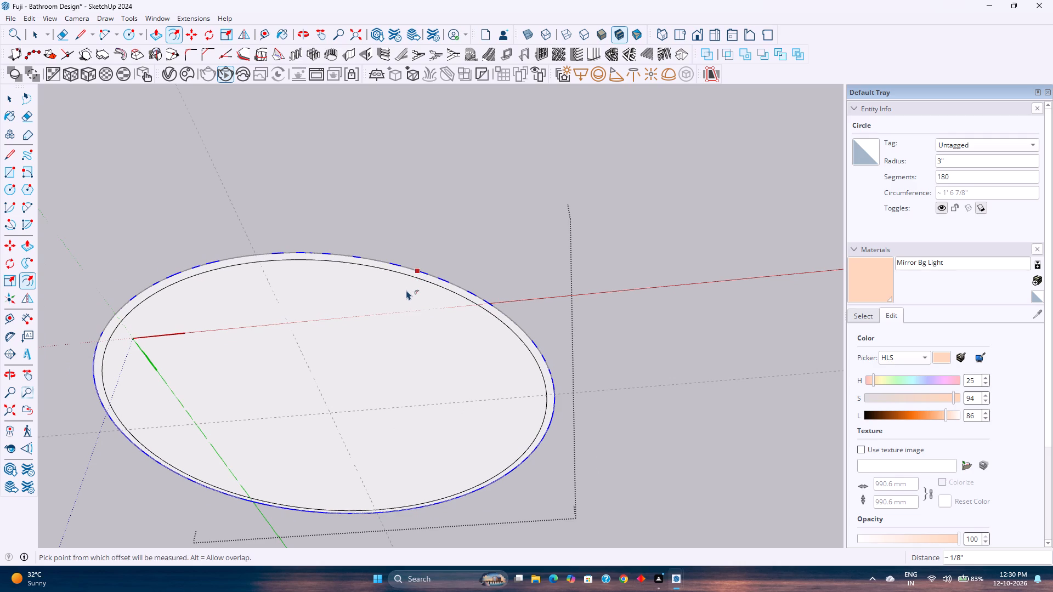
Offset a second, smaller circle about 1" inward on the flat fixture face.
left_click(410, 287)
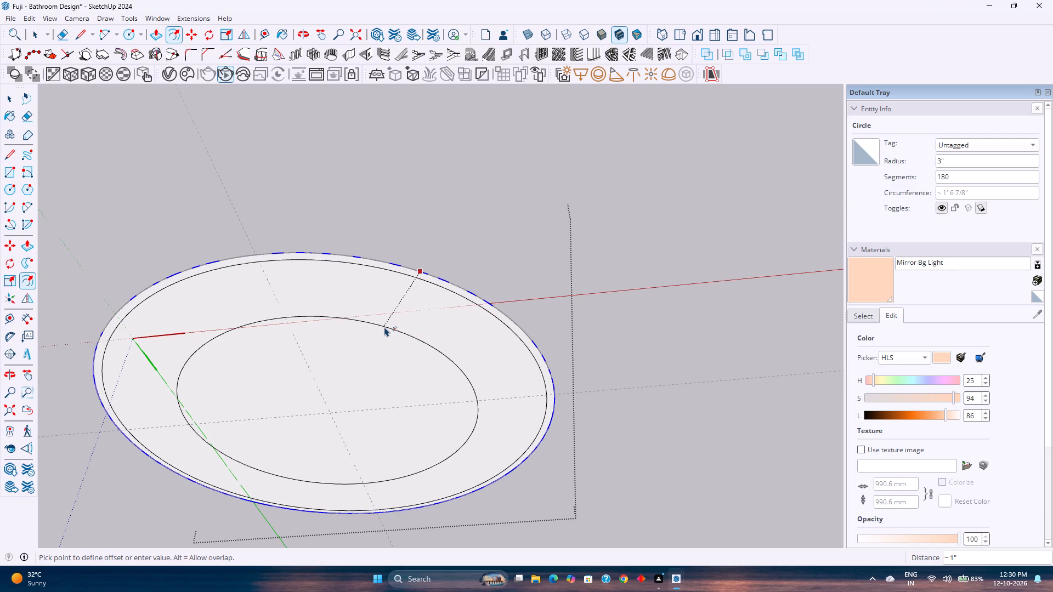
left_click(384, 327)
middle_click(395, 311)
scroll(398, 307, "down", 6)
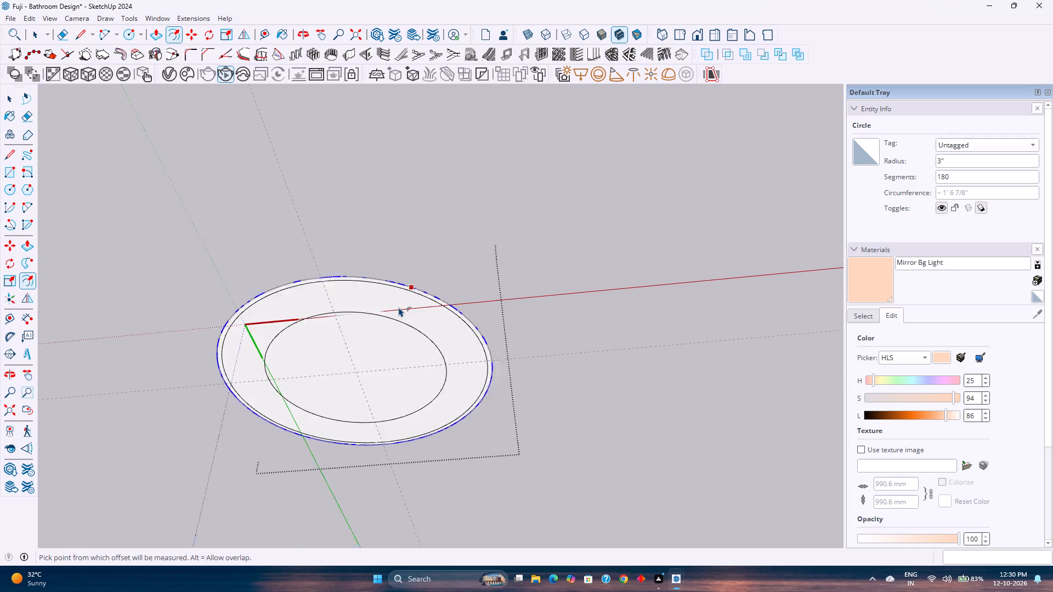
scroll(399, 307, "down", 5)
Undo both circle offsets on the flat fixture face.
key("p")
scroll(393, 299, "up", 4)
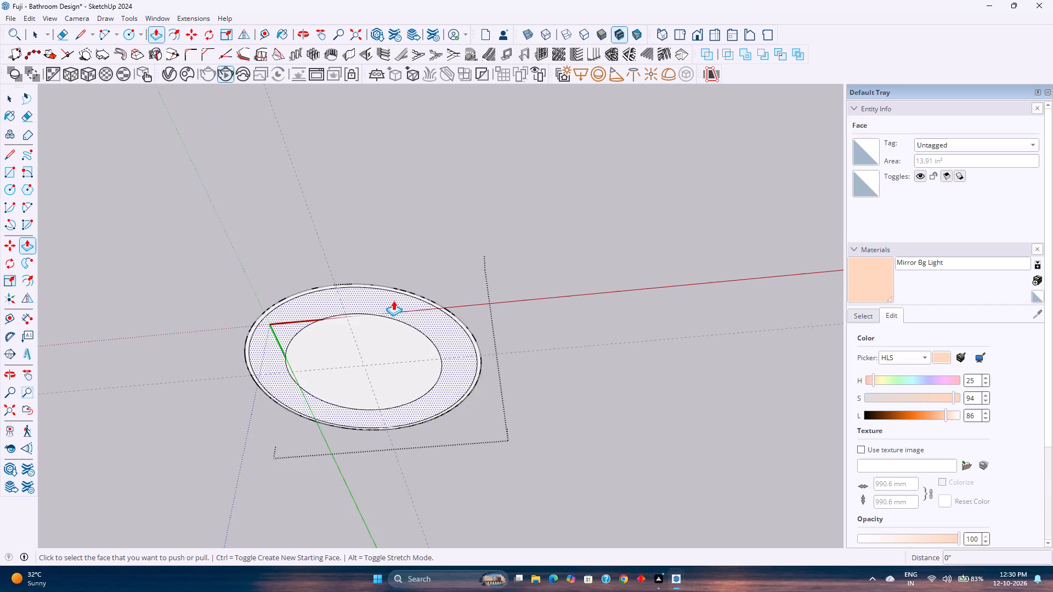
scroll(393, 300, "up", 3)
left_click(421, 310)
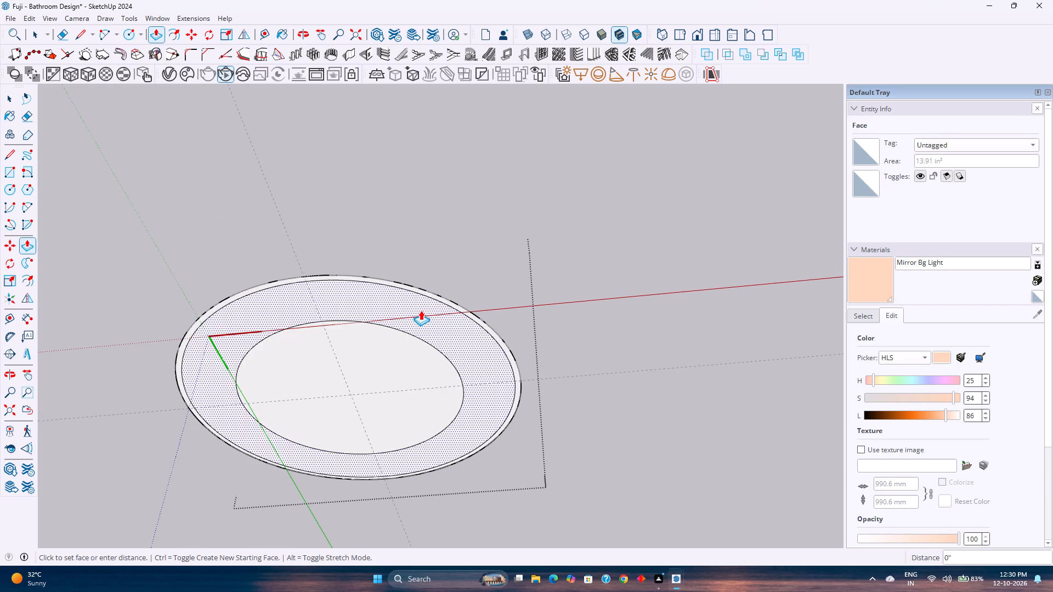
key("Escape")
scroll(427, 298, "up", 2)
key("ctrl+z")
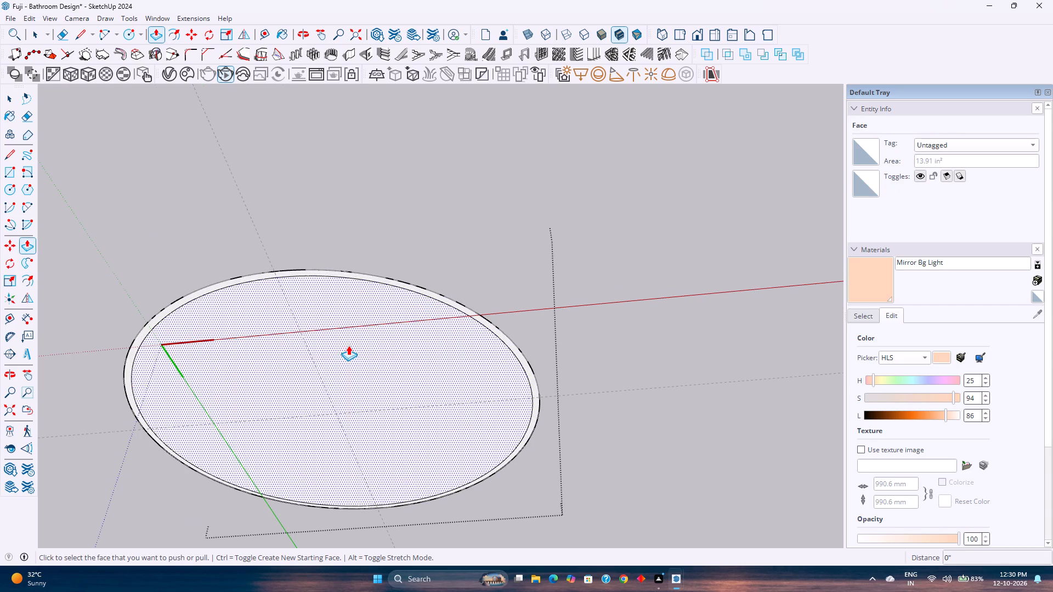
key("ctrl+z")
Push/Pull the plain circular face outward 0.5" to form the light fixture's disc body.
left_click(372, 326)
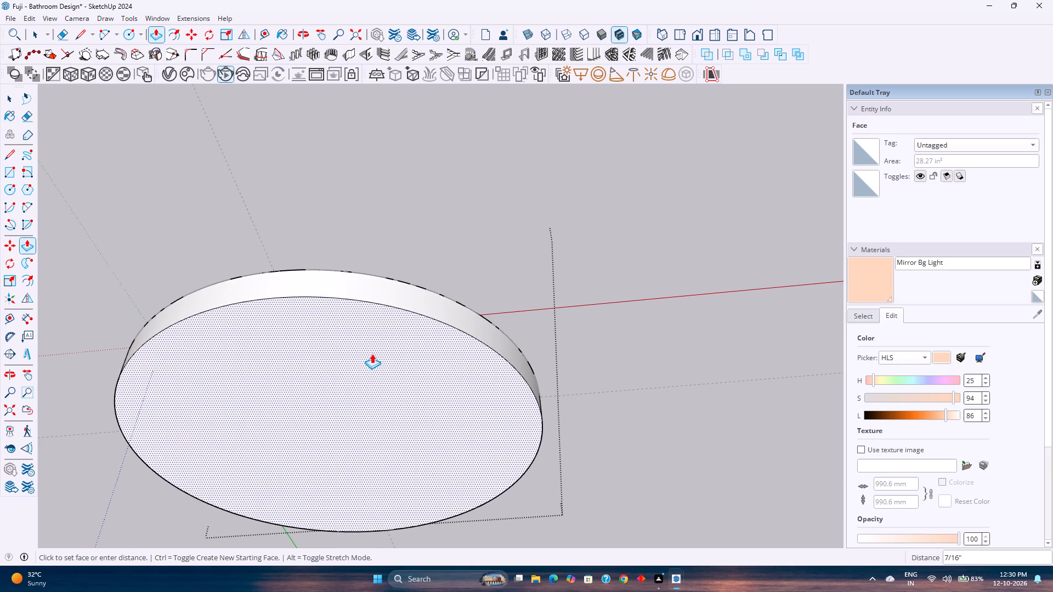
scroll(372, 354, "down", 2)
key("0")
key("period")
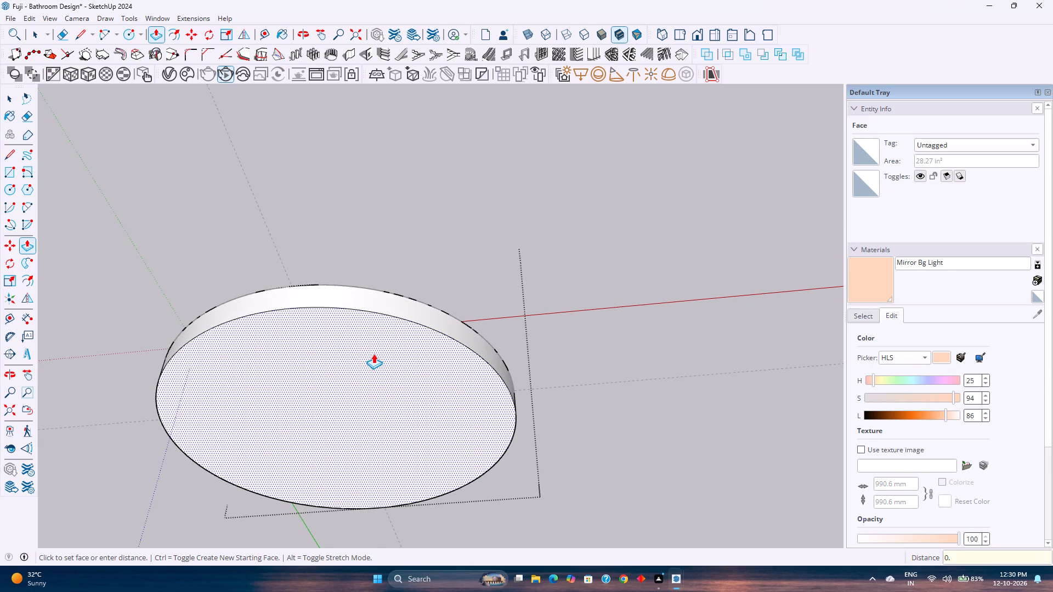
key("5")
key("Return")
Offset the edge of the disc's front face about 1/8" inward to outline a thin outer rim.
left_click(175, 36)
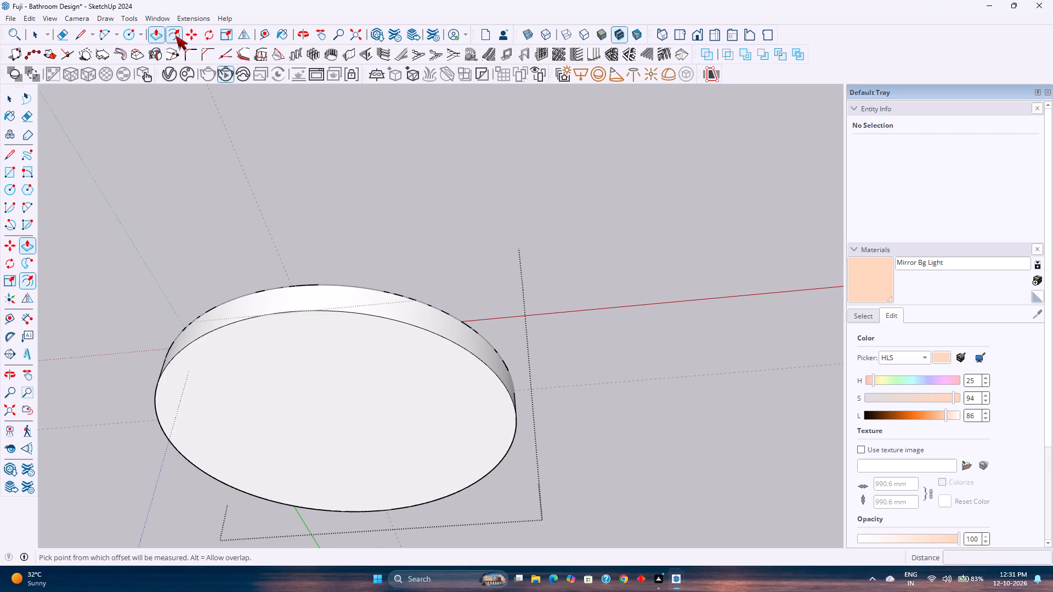
left_click(301, 318)
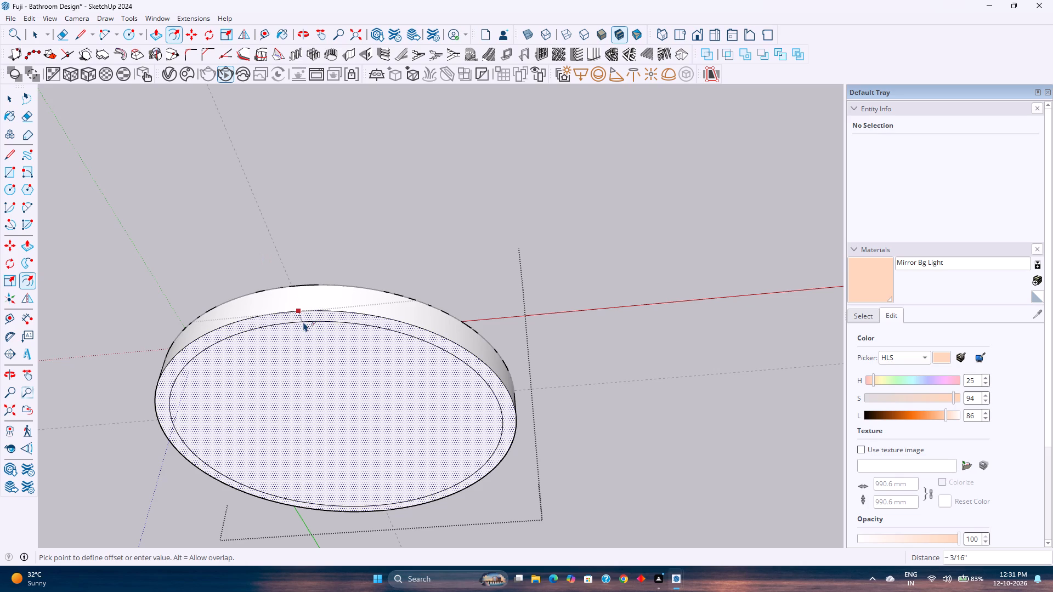
scroll(303, 321, "up", 6)
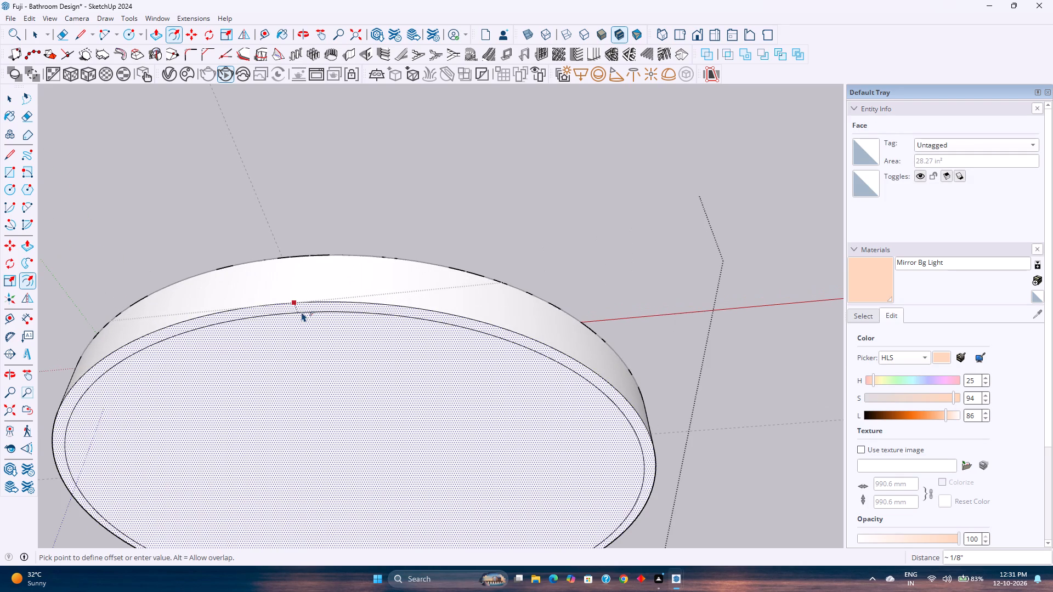
left_click(302, 311)
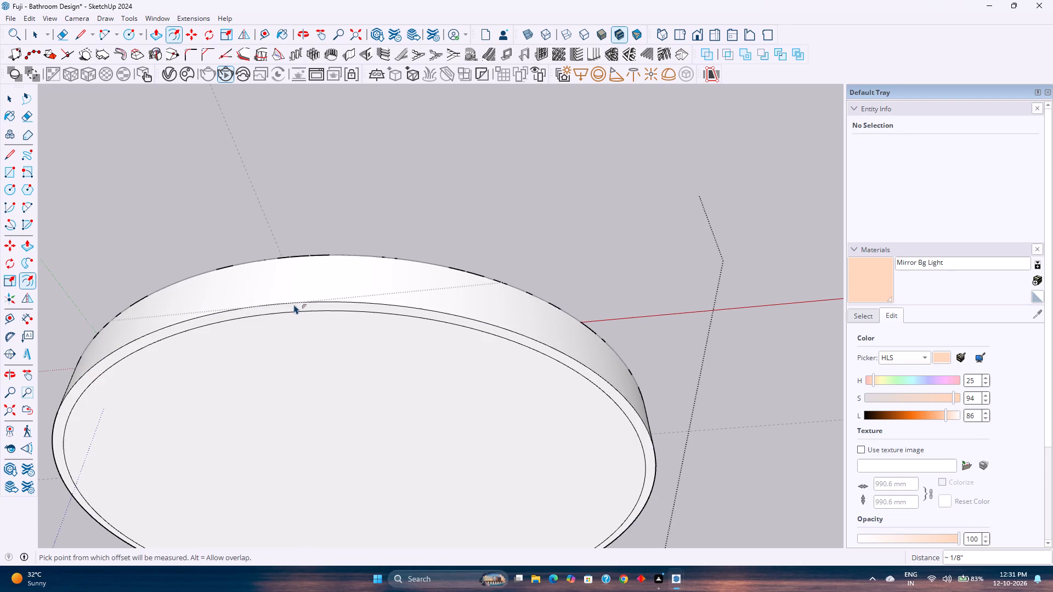
Offset the face inside the rim 1" inward to outline the central lens.
left_click(285, 324)
scroll(291, 357, "down", 4)
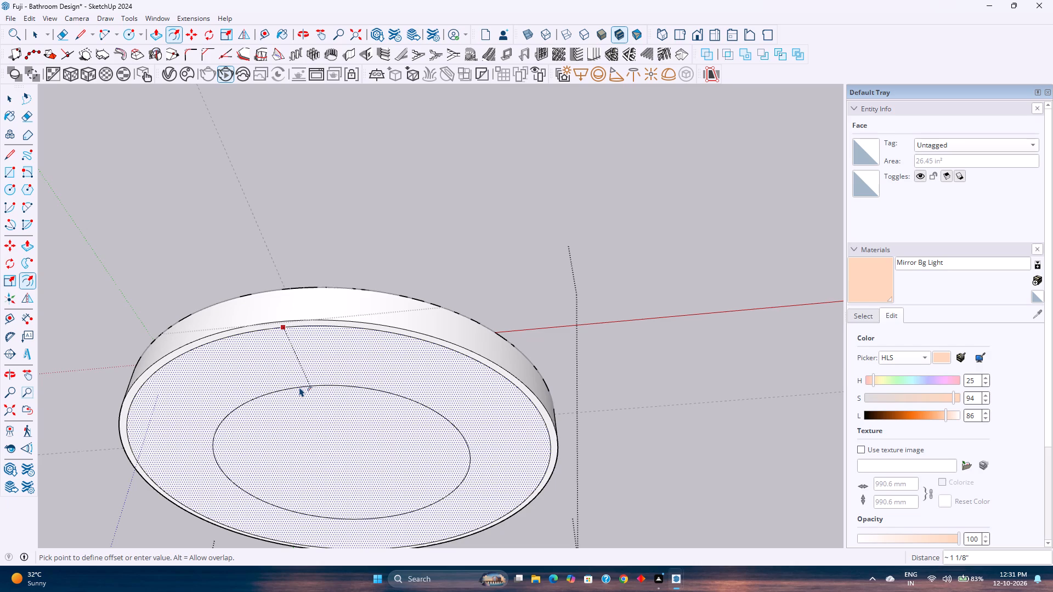
key("1")
key("Return")
Change the offset distance of the central lens circle to 0.80".
middle_click_drag(299, 395, 286, 361)
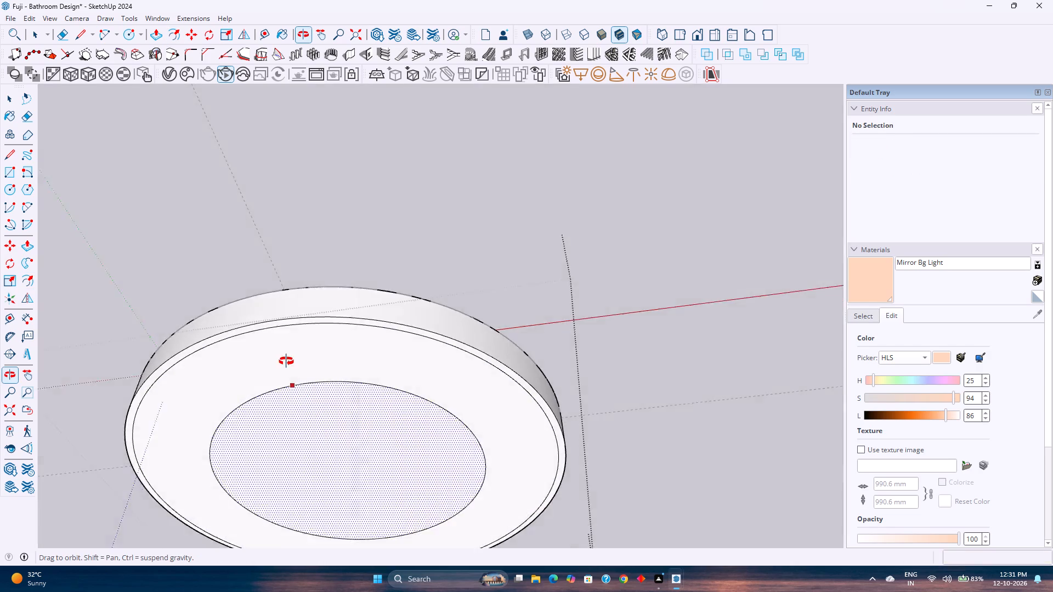
middle_click_drag(286, 361, 303, 281)
scroll(318, 337, "down", 10)
middle_click_drag(333, 359, 318, 375)
key("0")
key("period")
type("80")
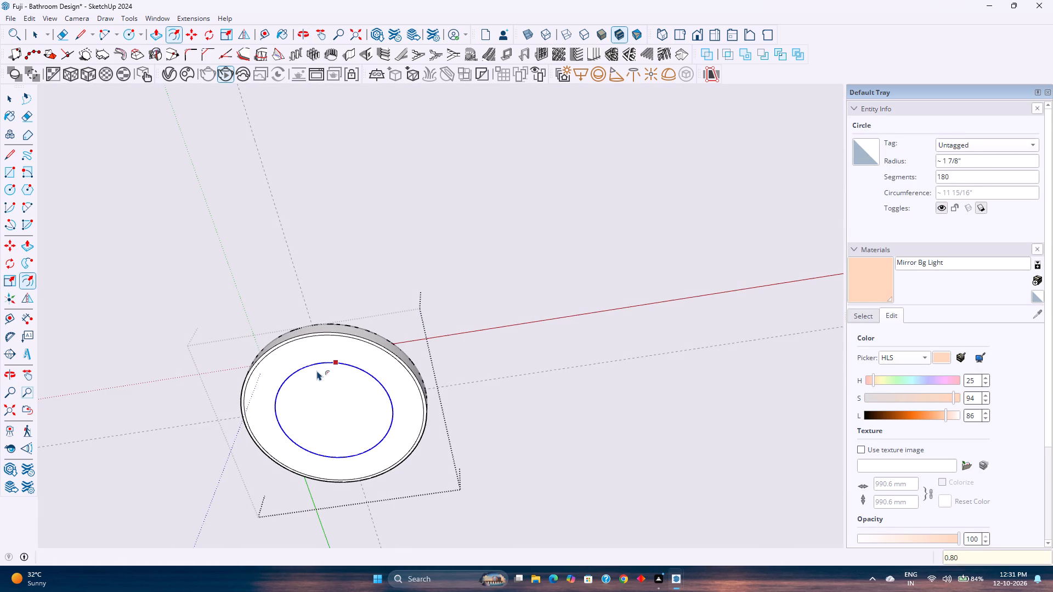
key("Return")
key("space")
Push/Pull the thin outer rim about 1/8" outward from the disc's front face.
scroll(369, 344, "up", 4)
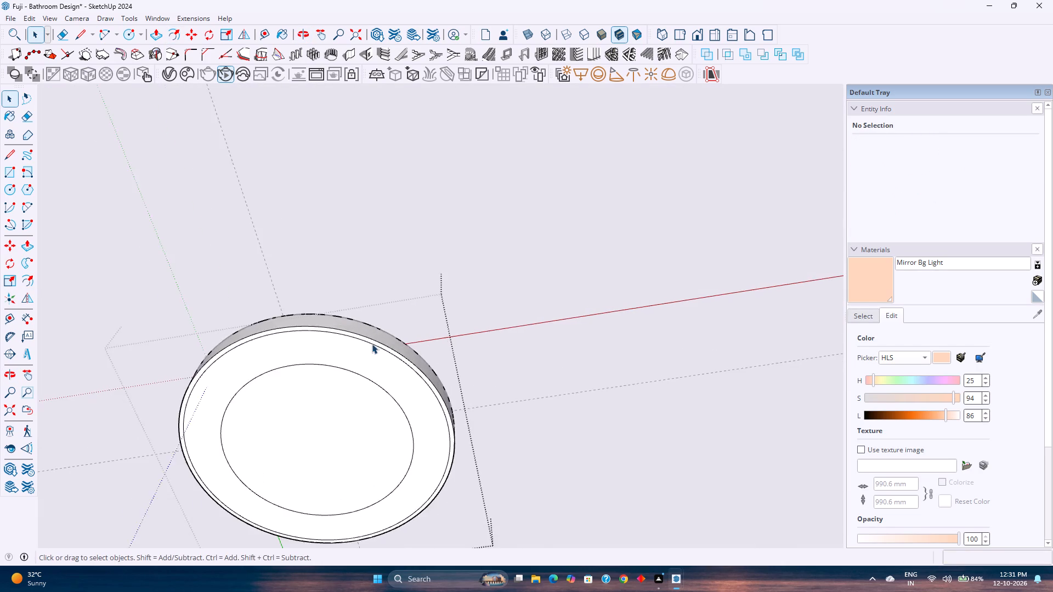
scroll(372, 344, "up", 9)
key("p")
left_click(405, 355)
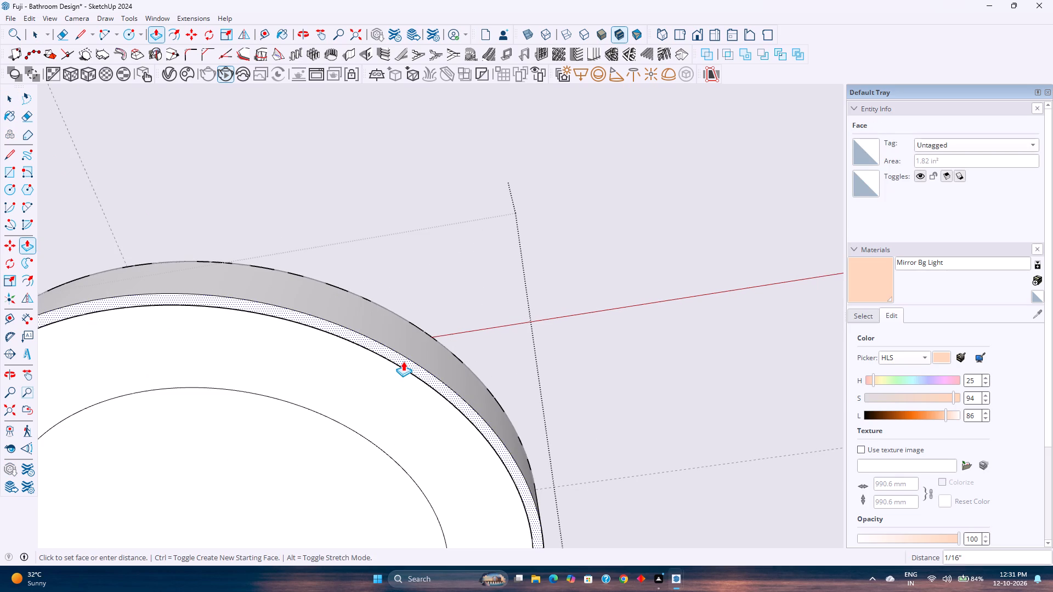
left_click(402, 363)
Push the central circular face about 1/16" into the fixture to recess the lens.
scroll(305, 397, "down", 4)
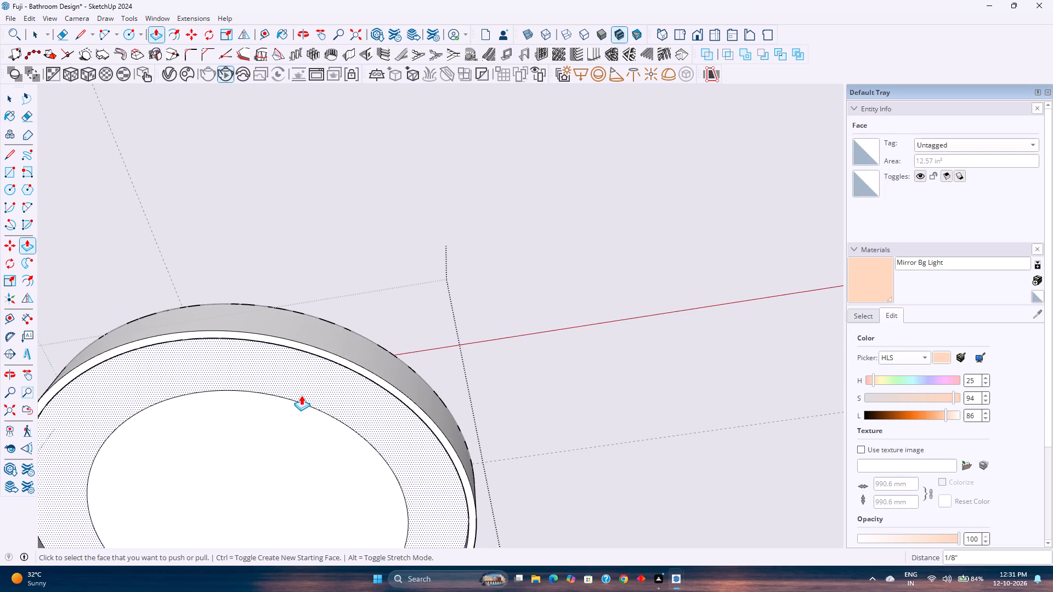
middle_click_drag(301, 395, 348, 320, "shift")
left_click(344, 325)
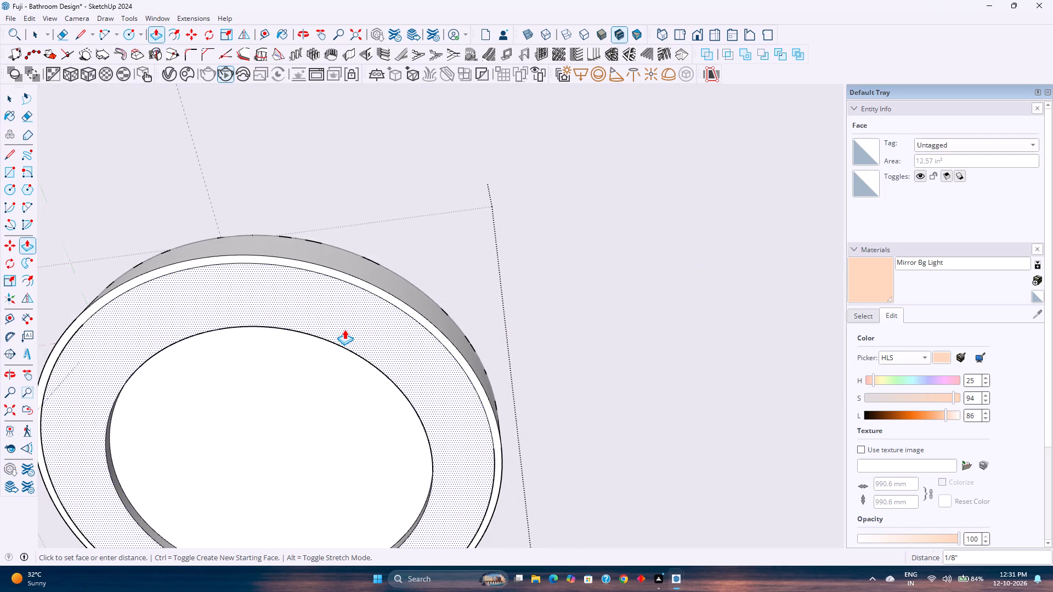
key("Escape")
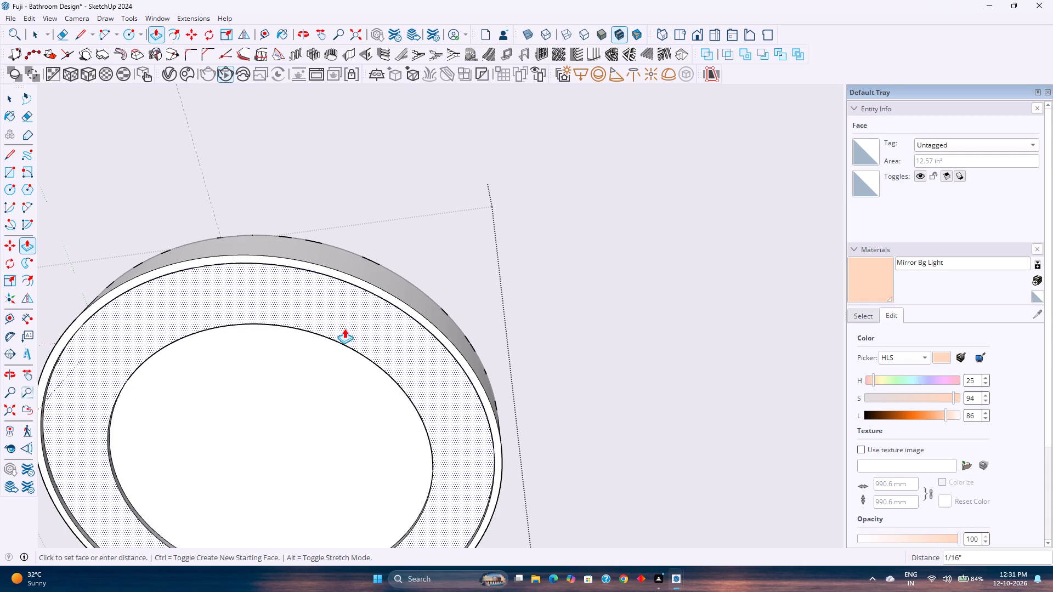
left_click(218, 435)
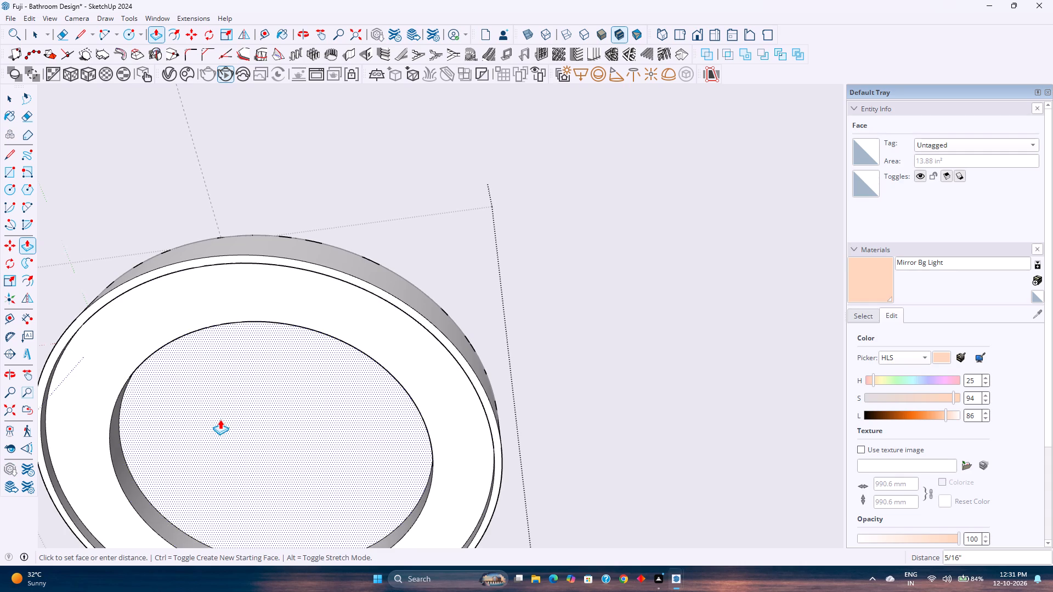
middle_click_drag(220, 419, 271, 323, "shift")
middle_click_drag(271, 323, 233, 397)
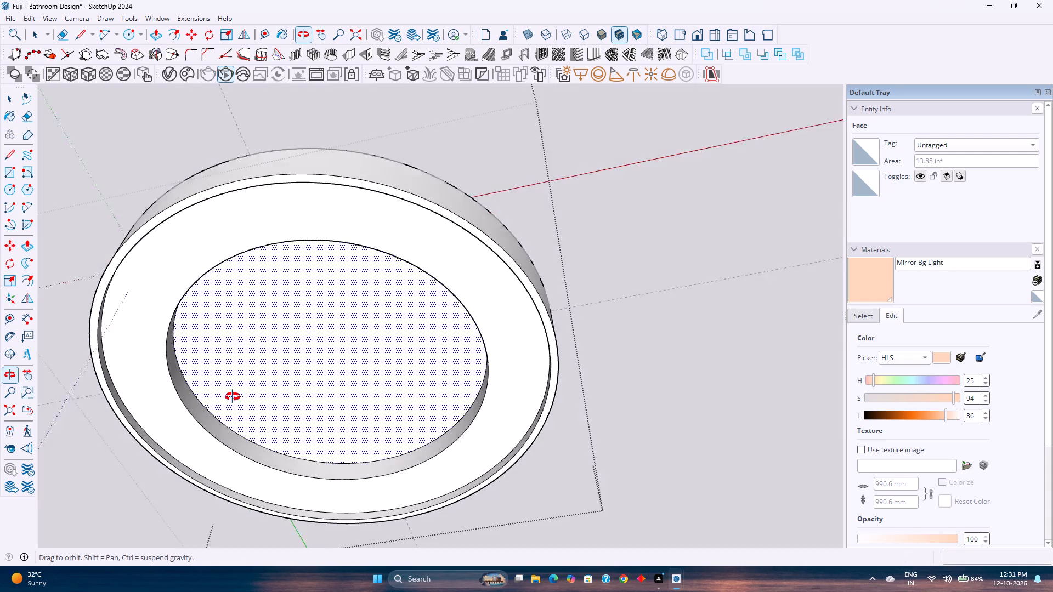
middle_click_drag(233, 397, 230, 405)
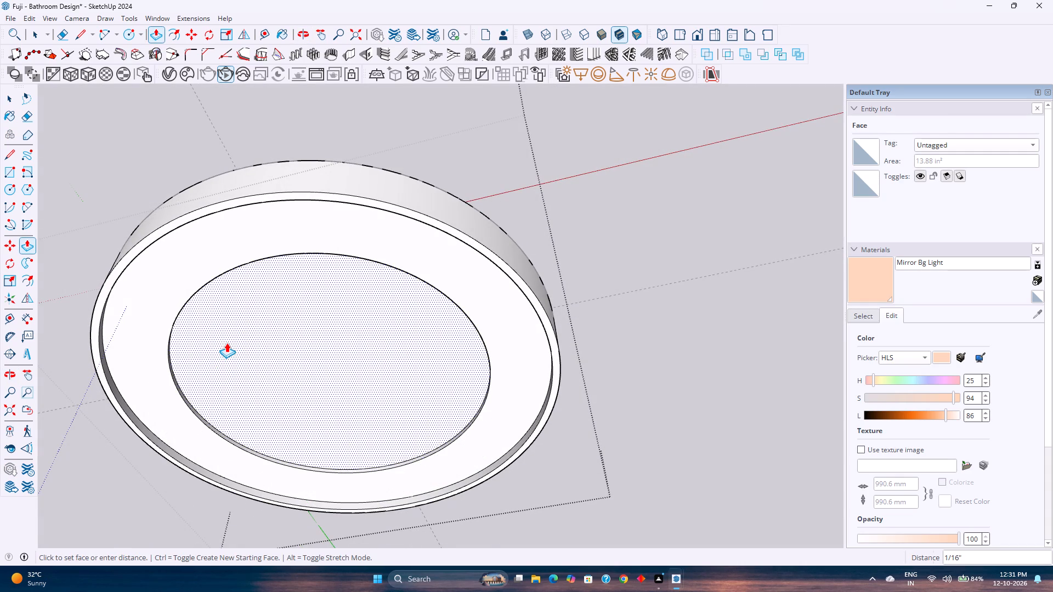
left_click(226, 343)
key("space")
Examine the overall shape of the light fixture, including its rim, ring and recessed centre.
scroll(256, 418, "down", 13)
scroll(291, 279, "down", 4)
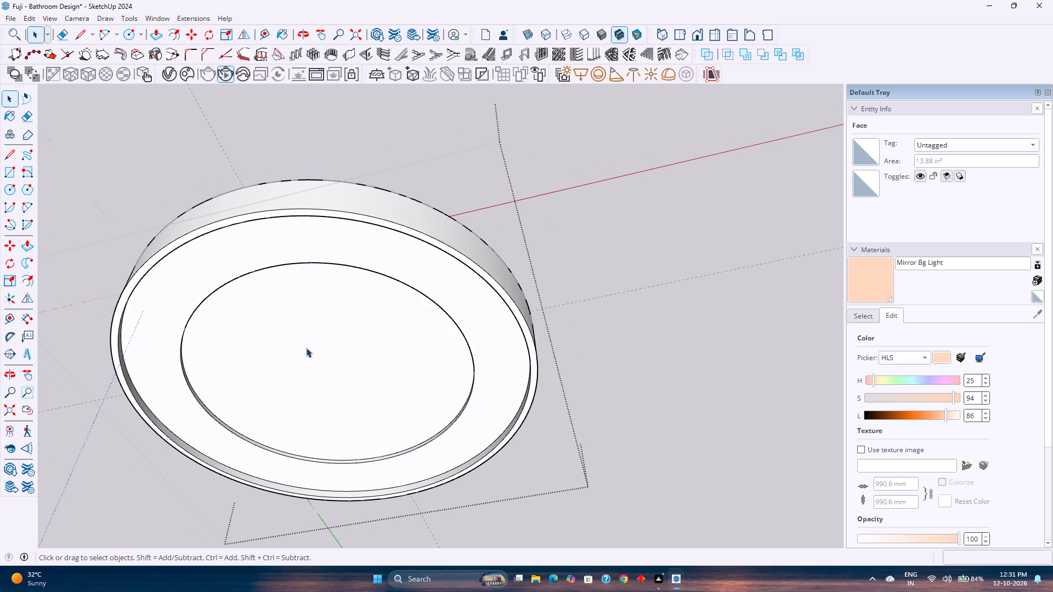
scroll(378, 363, "down", 4)
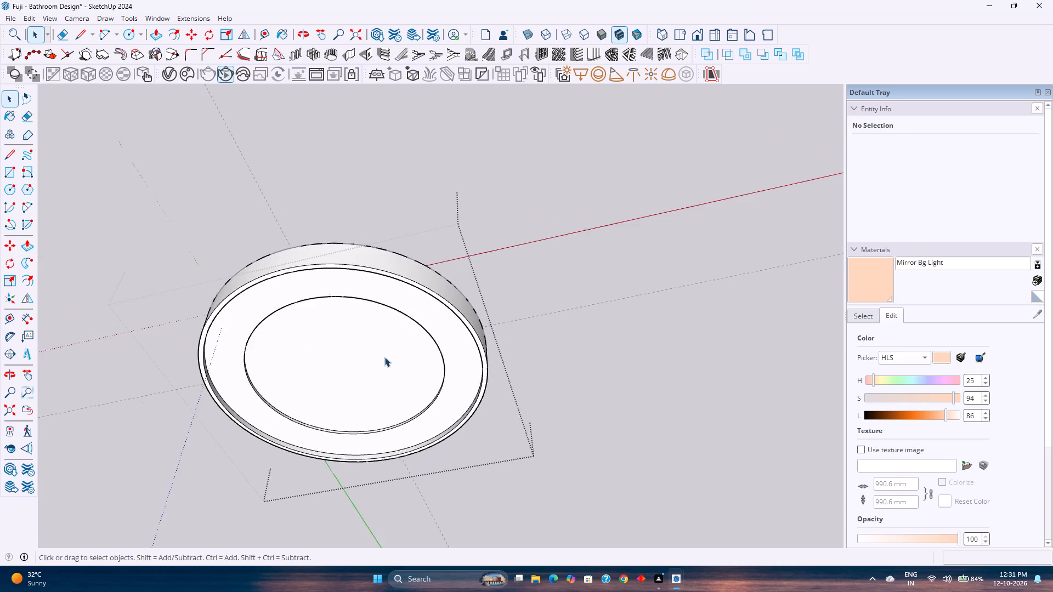
scroll(384, 357, "down", 3)
middle_click_drag(387, 354, 420, 418)
scroll(420, 418, "down", 4)
middle_click_drag(409, 390, 369, 326)
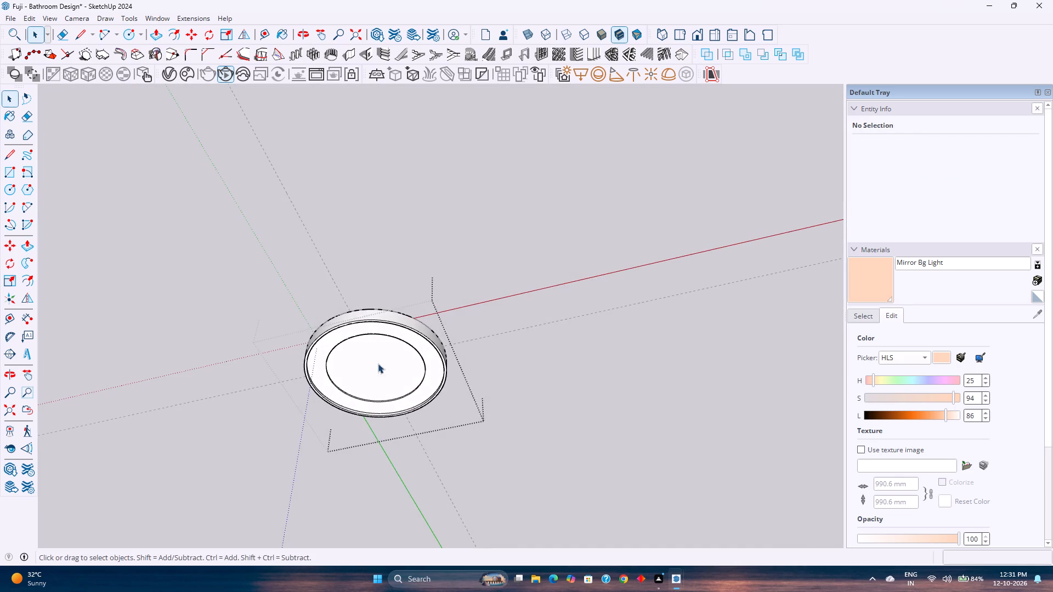
Place a V-Ray spot light at the centre of the fixture's lens, pointing down, and exit the component.
middle_click_drag(403, 397, 428, 237, "shift")
scroll(429, 237, "down", 4)
middle_click_drag(430, 242, 449, 327)
middle_click_drag(439, 329, 412, 287, "shift")
left_click(610, 82)
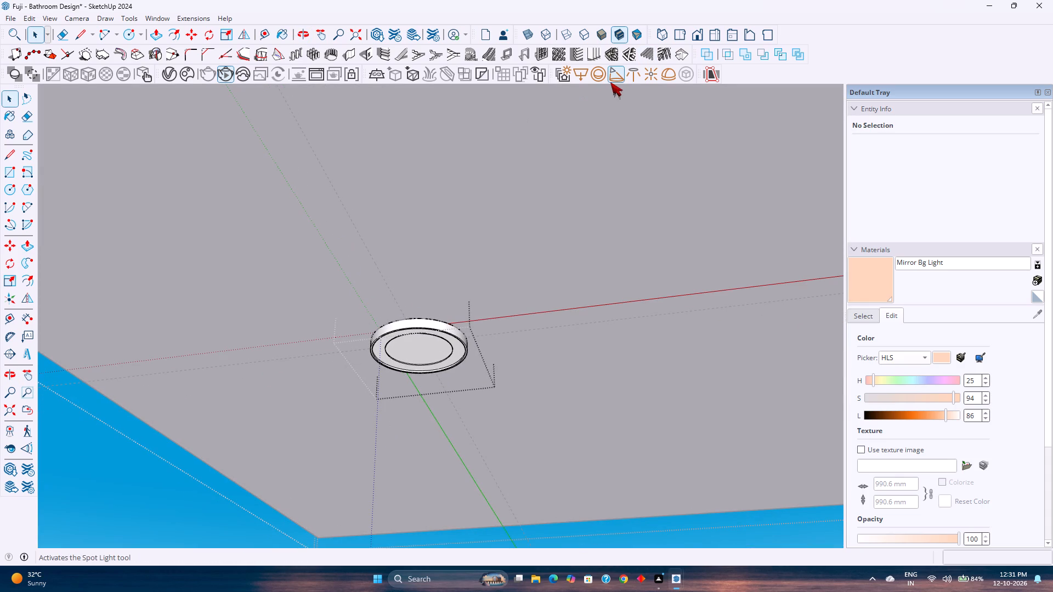
left_click(419, 350)
scroll(411, 413, "down", 4)
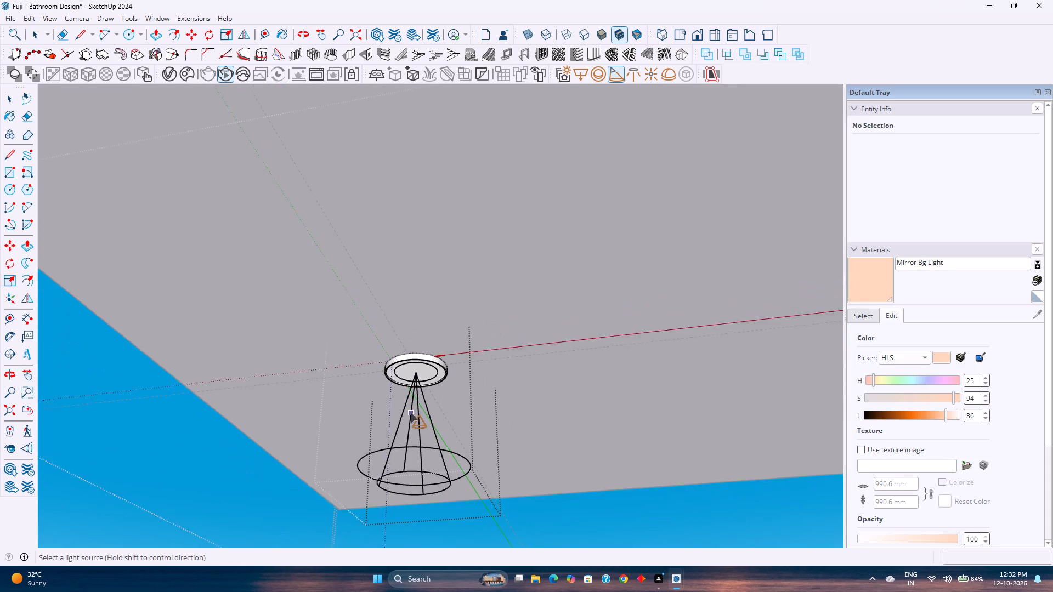
scroll(411, 413, "down", 2)
scroll(406, 463, "down", 6)
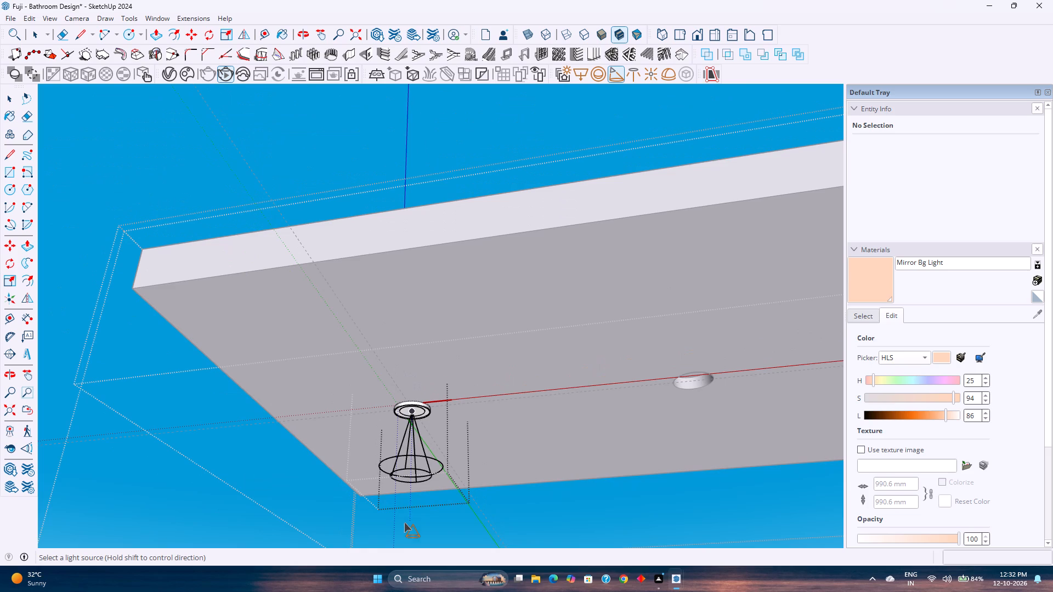
key("Escape")
key("space")
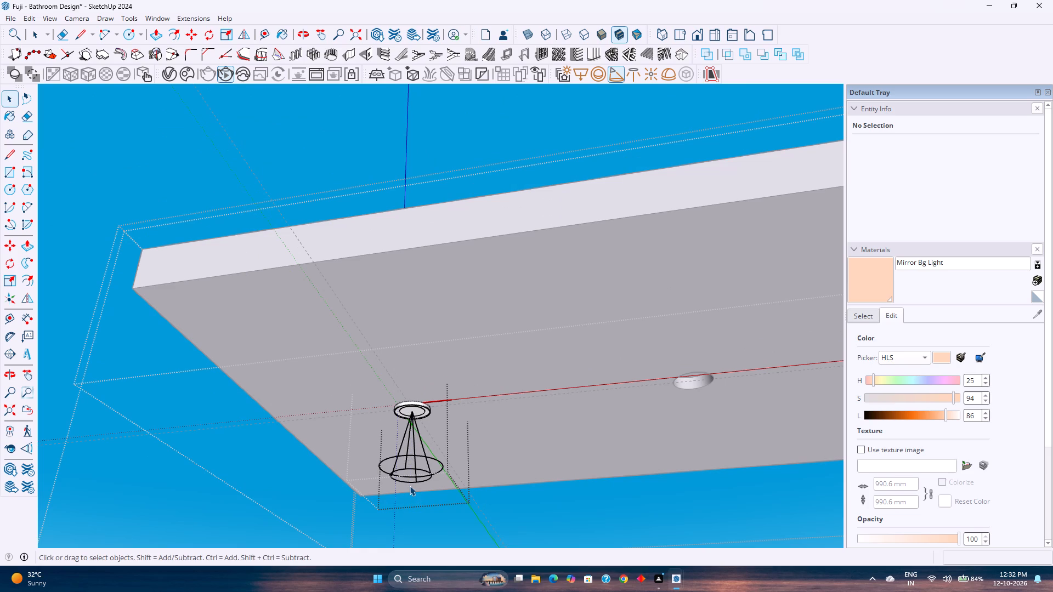
key("Escape")
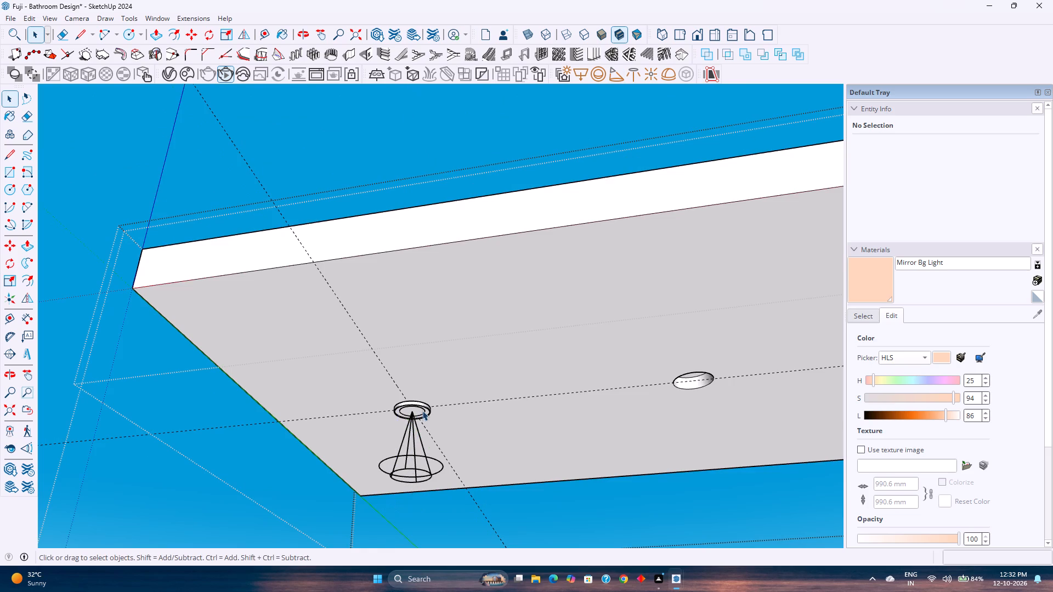
Copy the ceiling light fixture with its spot light 11' 3" along the red axis to the farthest slab recess.
left_click(424, 410)
scroll(424, 410, "up", 7)
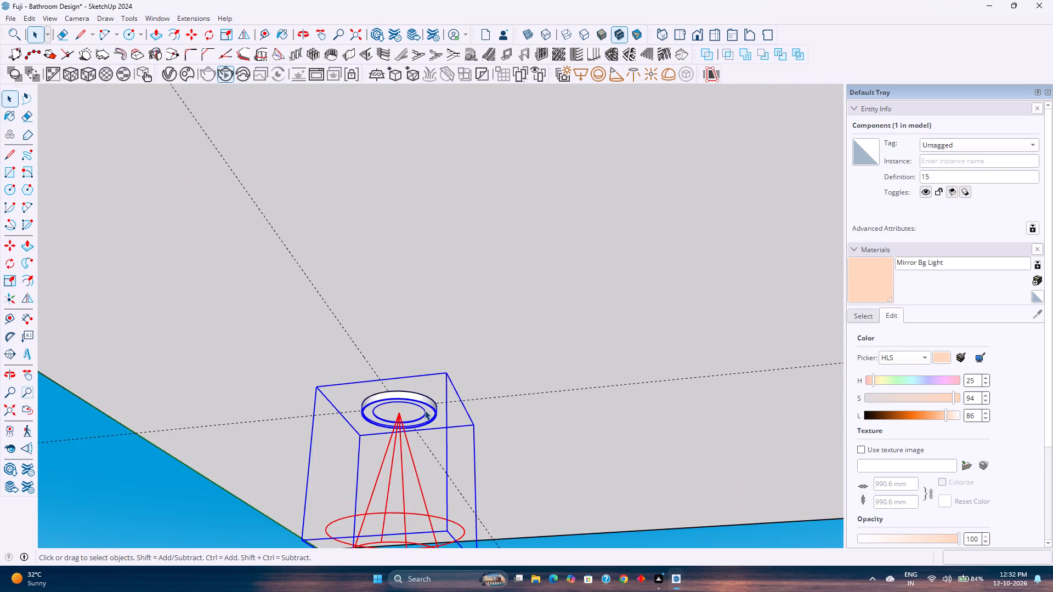
scroll(424, 410, "up", 3)
middle_click_drag(424, 410, 428, 363)
scroll(428, 363, "up", 1)
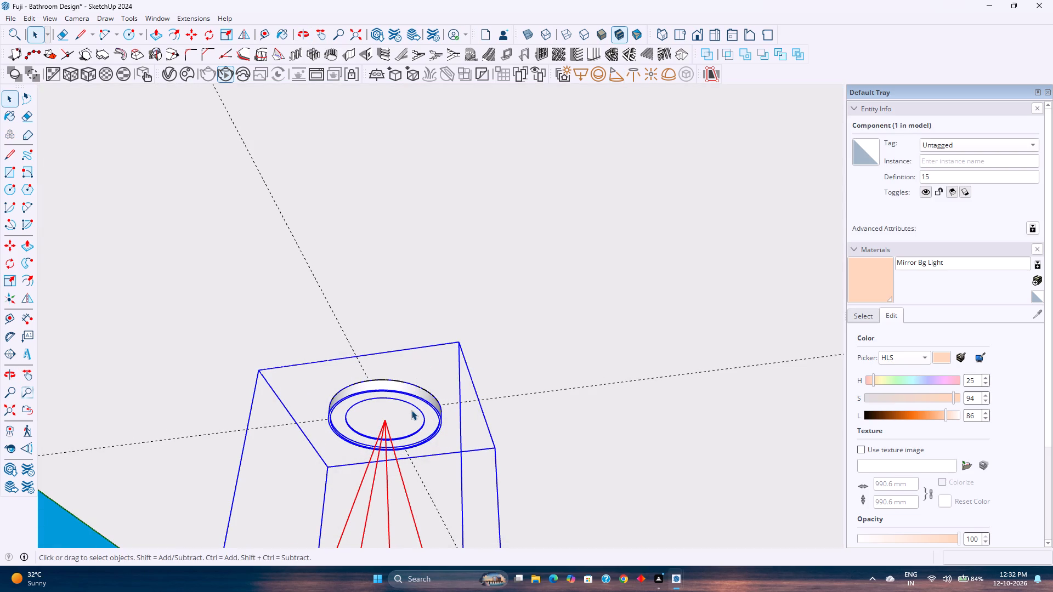
key("m")
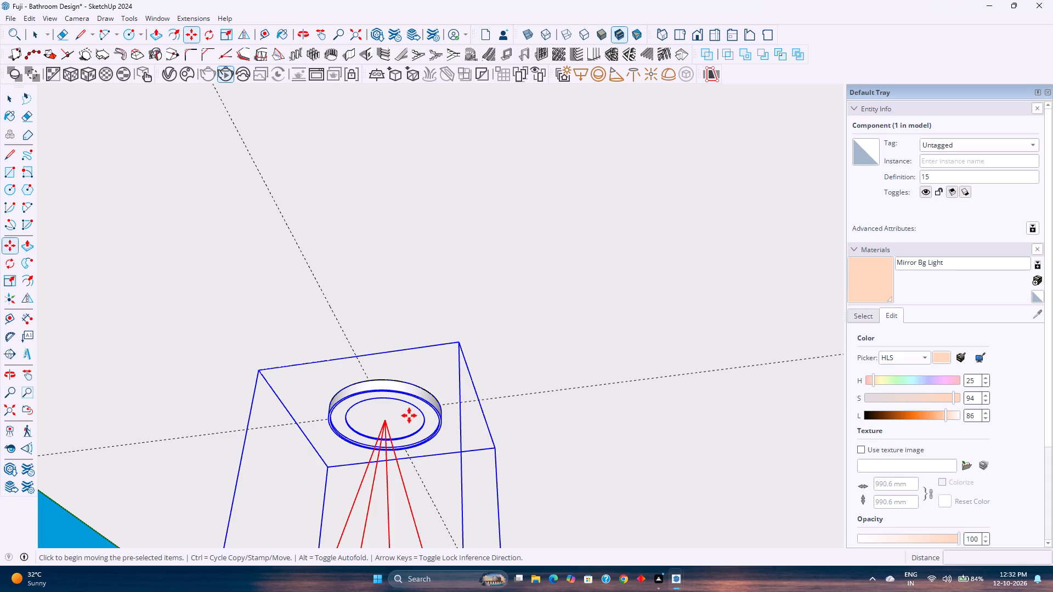
left_click(382, 420)
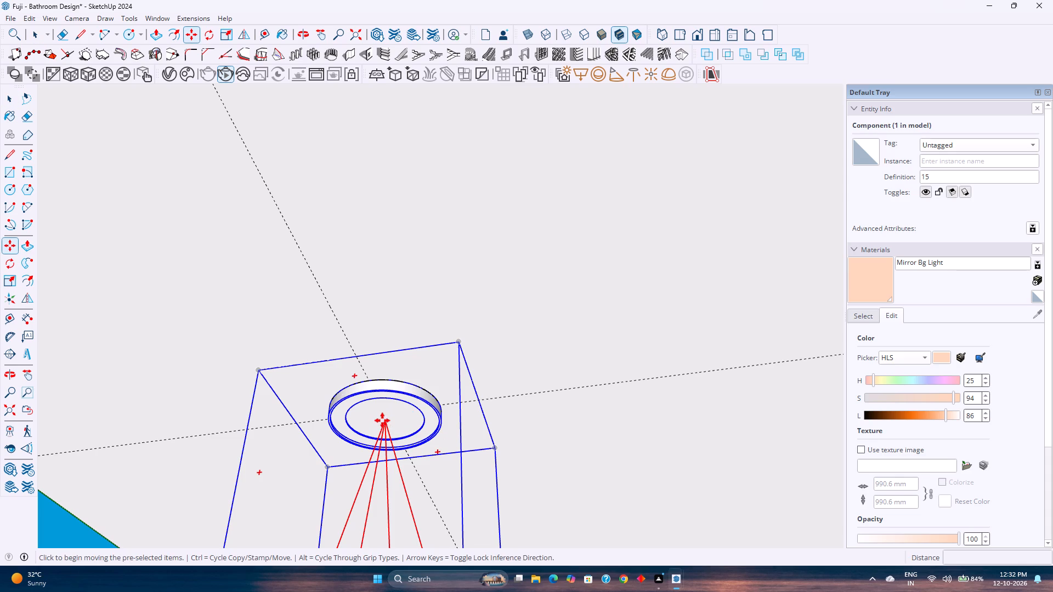
scroll(438, 426, "down", 11)
middle_click_drag(472, 424, 322, 401, "shift")
scroll(322, 401, "down", 6)
middle_click_drag(468, 391, 278, 422, "shift")
middle_click_drag(440, 382, 571, 500, "shift")
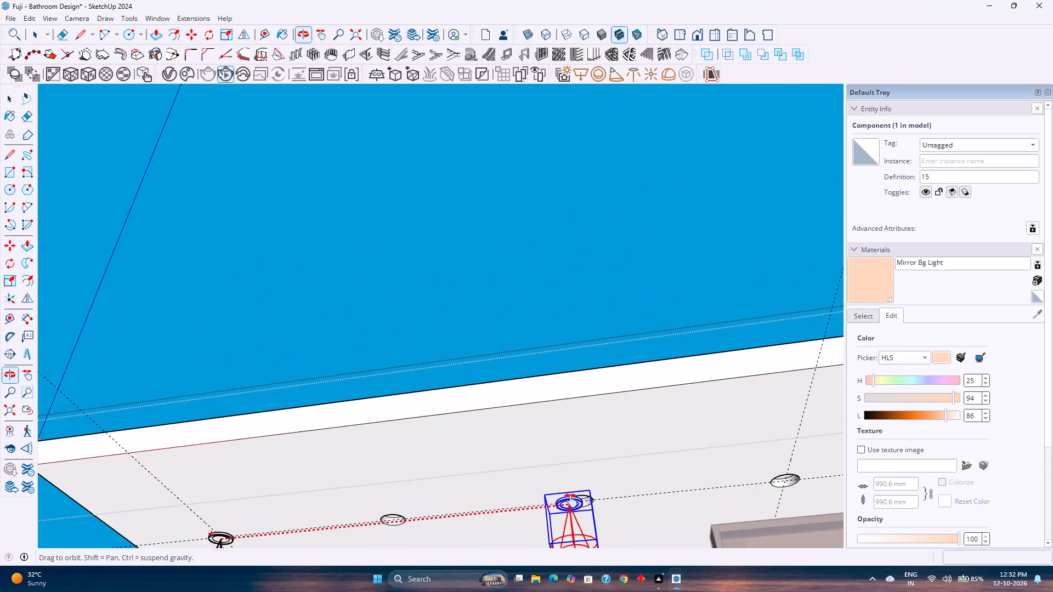
middle_click_drag(571, 500, 497, 454, "shift")
scroll(708, 431, "up", 12)
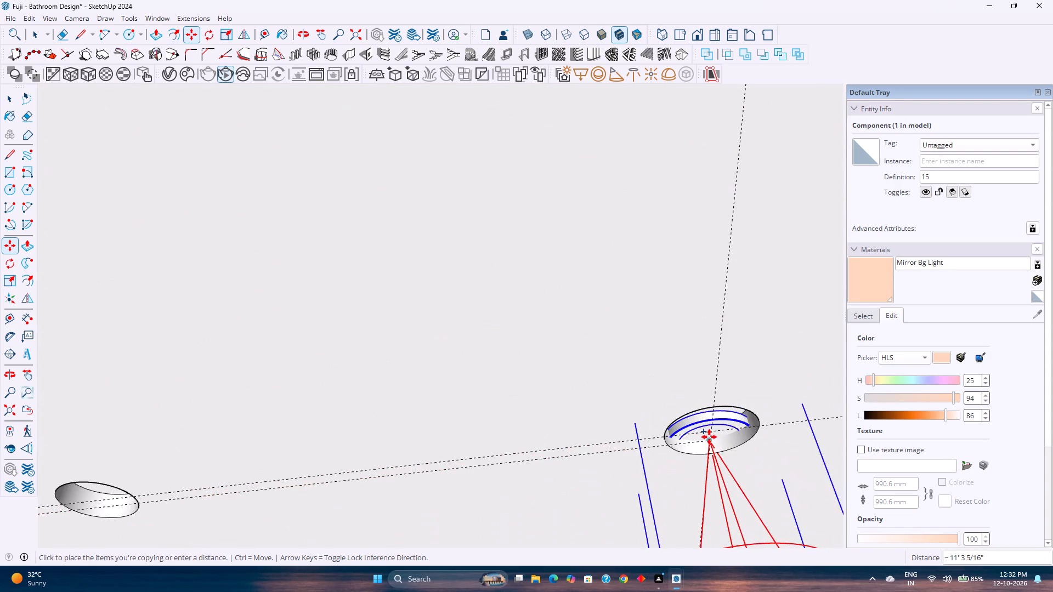
scroll(709, 437, "up", 2)
key("Left")
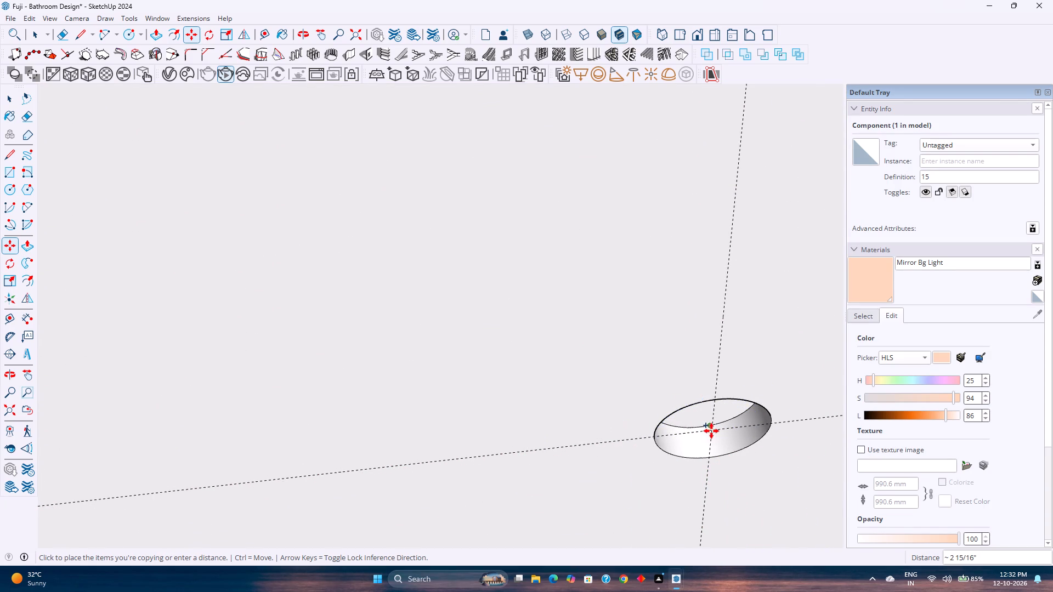
key("Right")
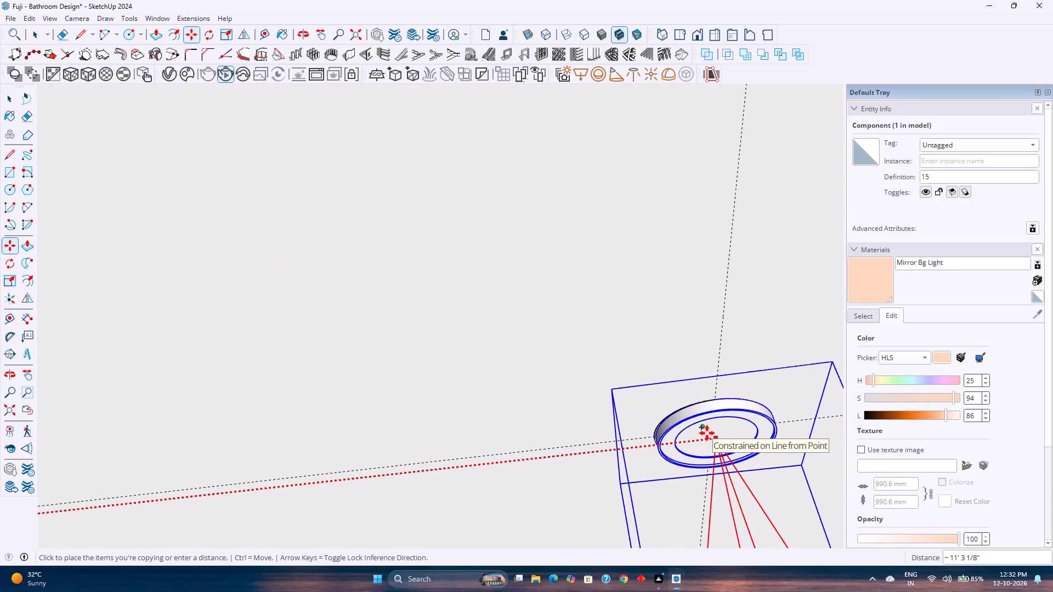
key("k")
scroll(713, 432, "up", 4)
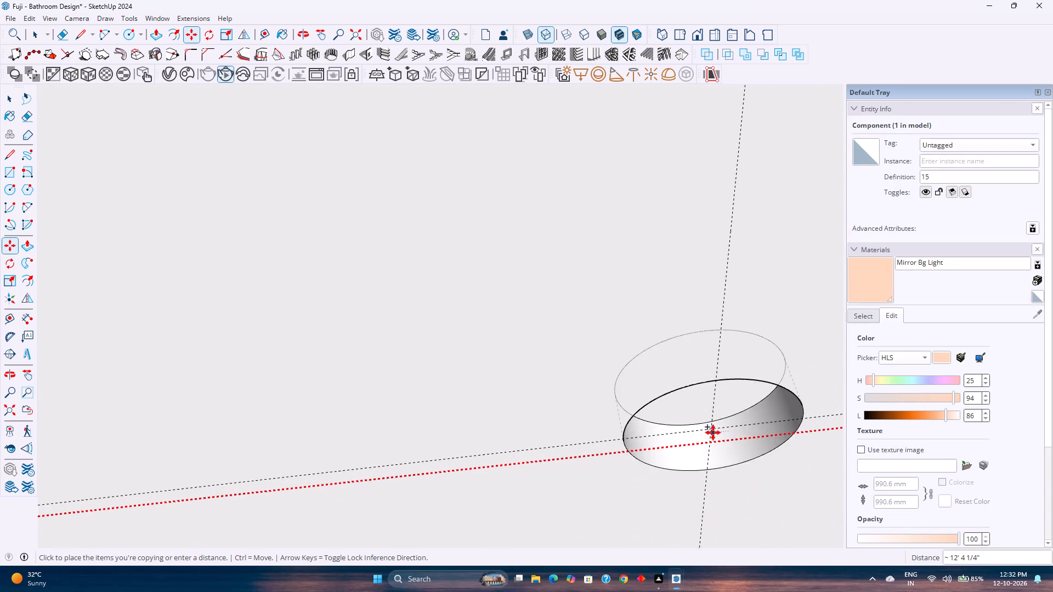
scroll(713, 432, "up", 13)
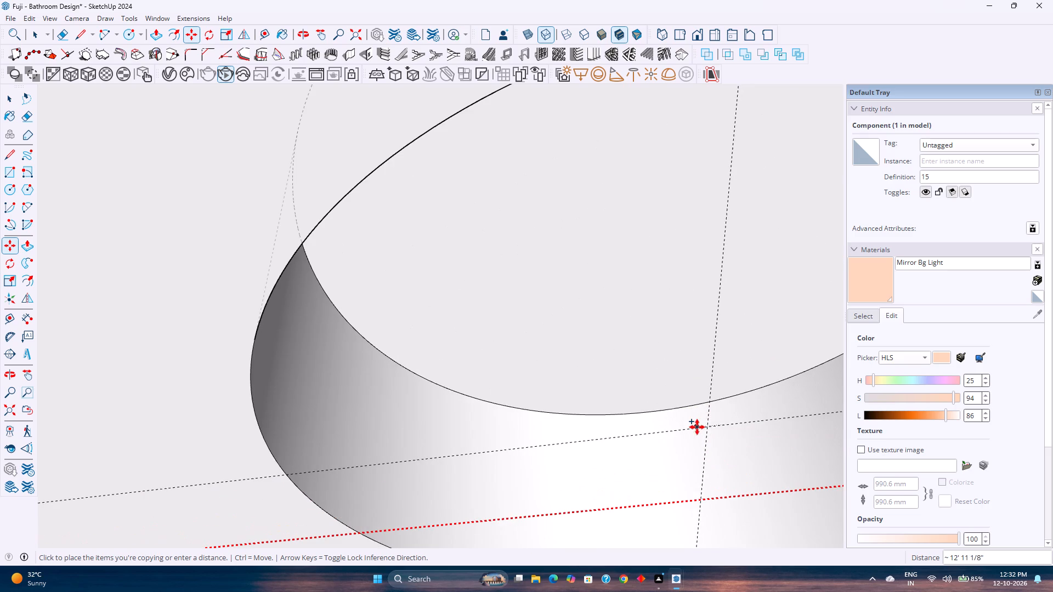
scroll(707, 428, "down", 18)
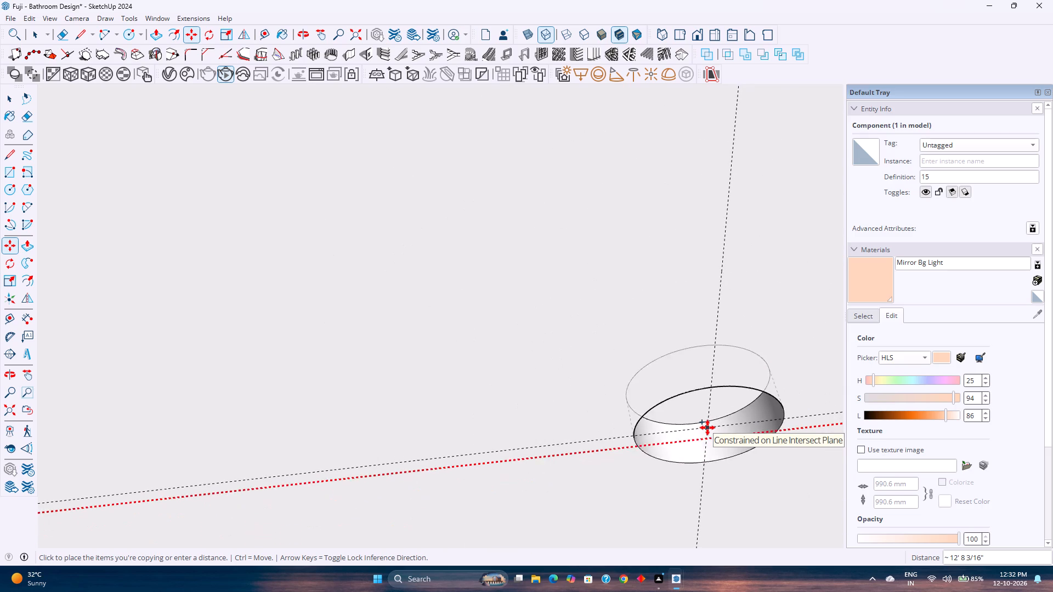
scroll(707, 428, "down", 15)
middle_click_drag(707, 428, 663, 470)
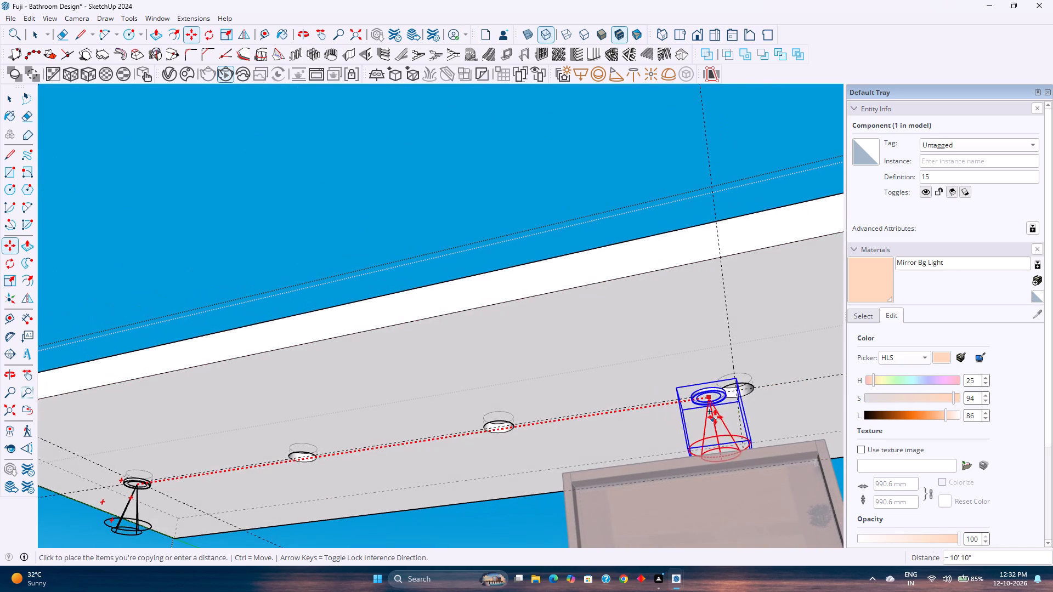
scroll(734, 394, "up", 14)
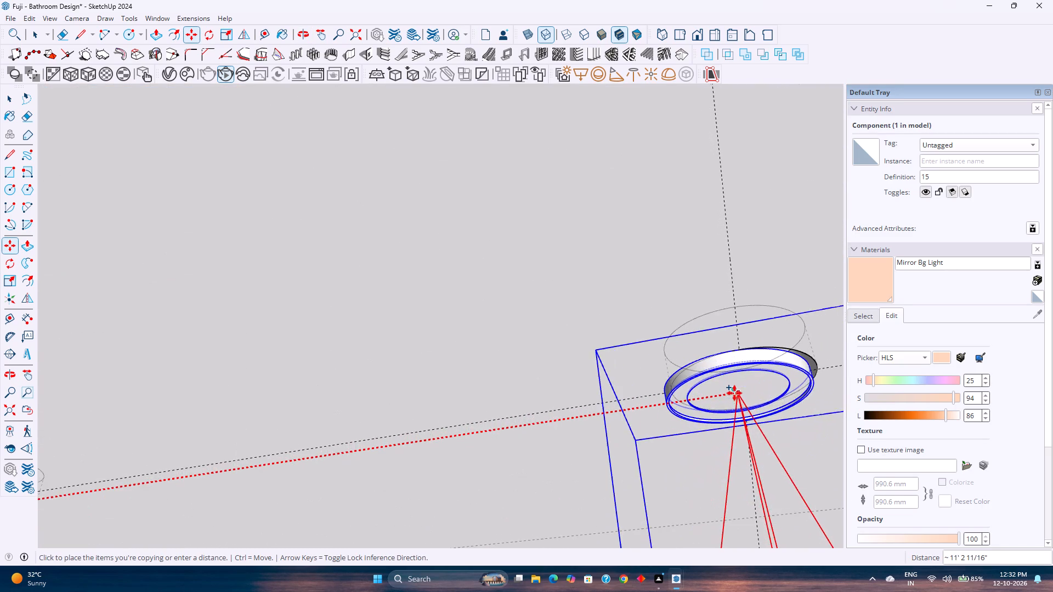
middle_click_drag(734, 393, 714, 434)
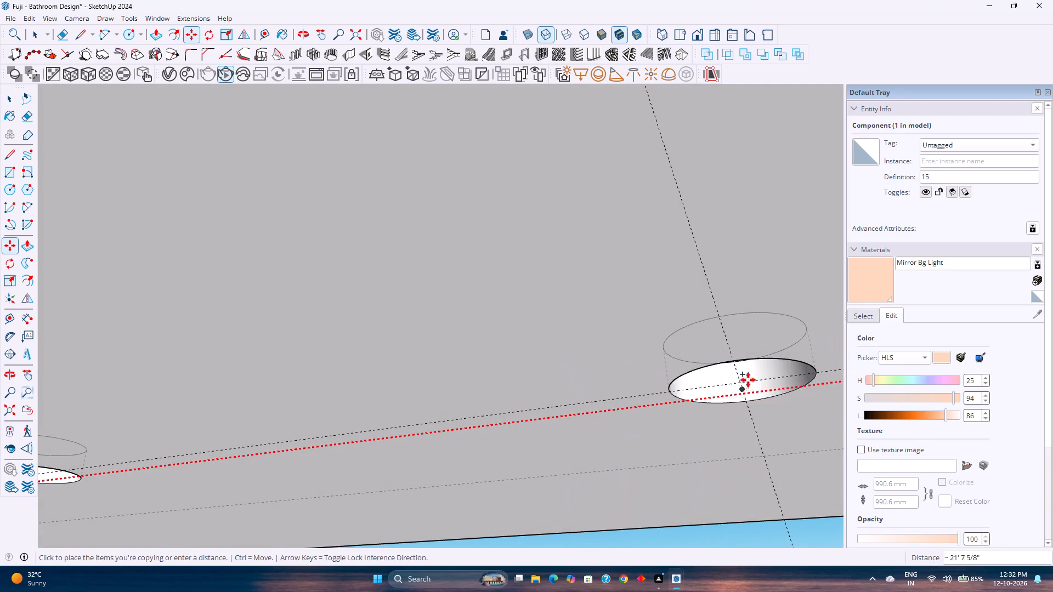
scroll(737, 378, "up", 2)
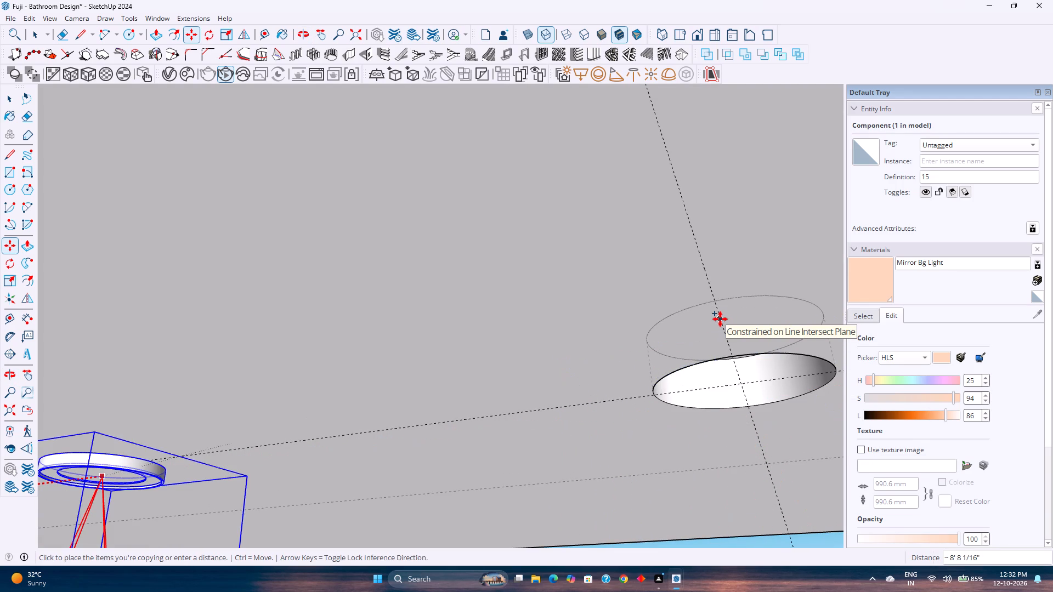
scroll(720, 314, "down", 16)
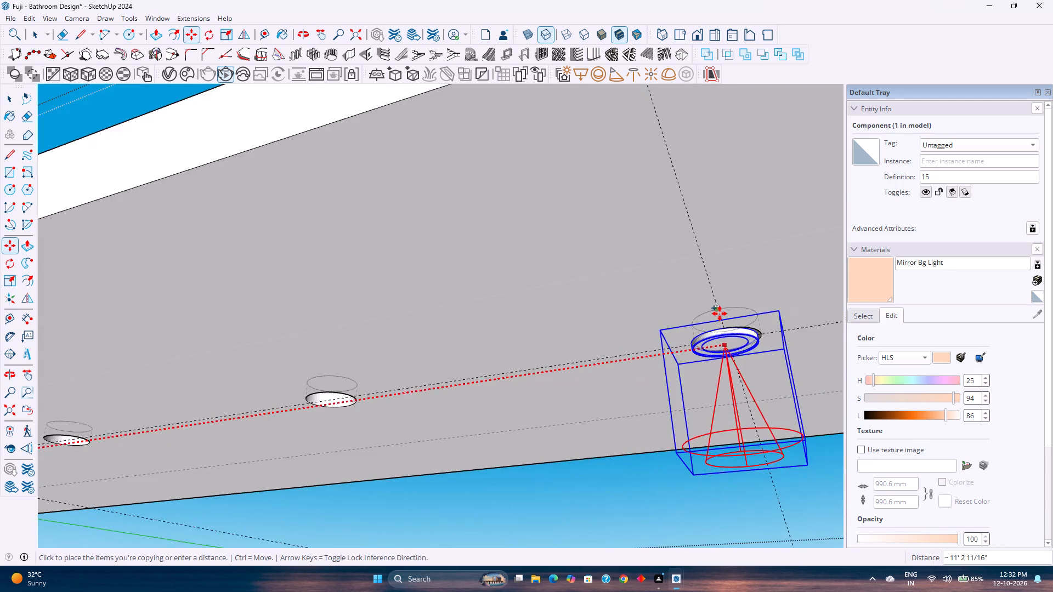
scroll(720, 314, "down", 16)
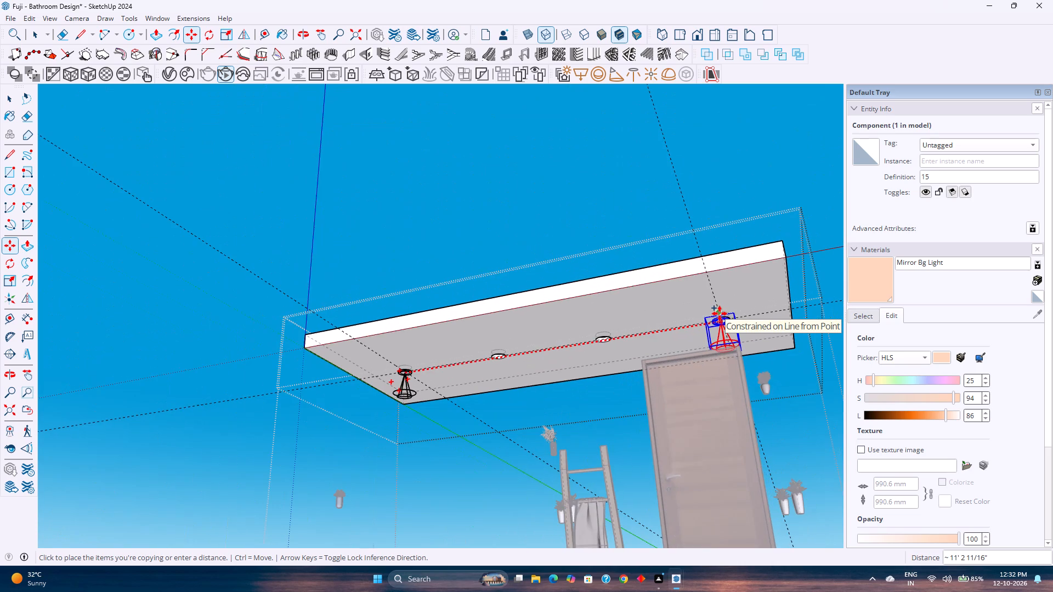
left_click(695, 229)
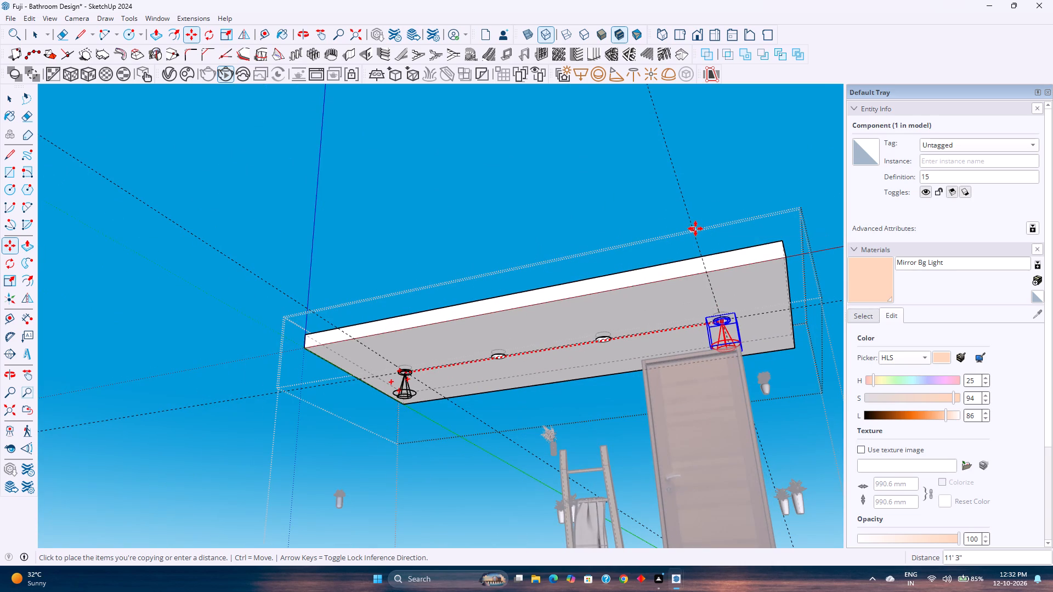
Divide the copy distance by 3 to fill the two intermediate recesses with fixtures, and turn off back edges.
scroll(703, 351, "up", 11)
middle_click_drag(710, 346, 761, 411)
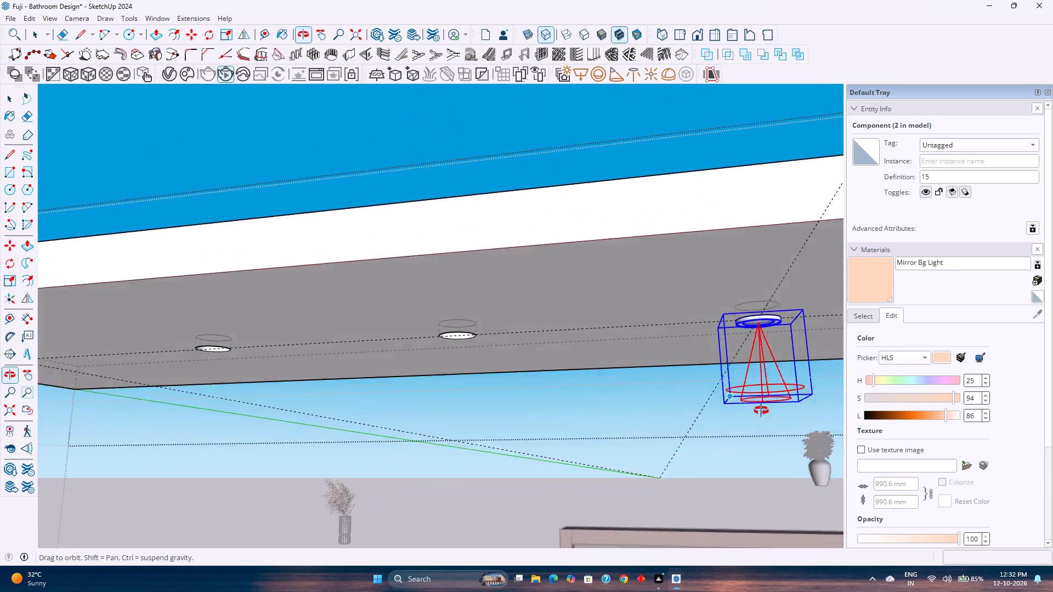
middle_click_drag(761, 411, 738, 415)
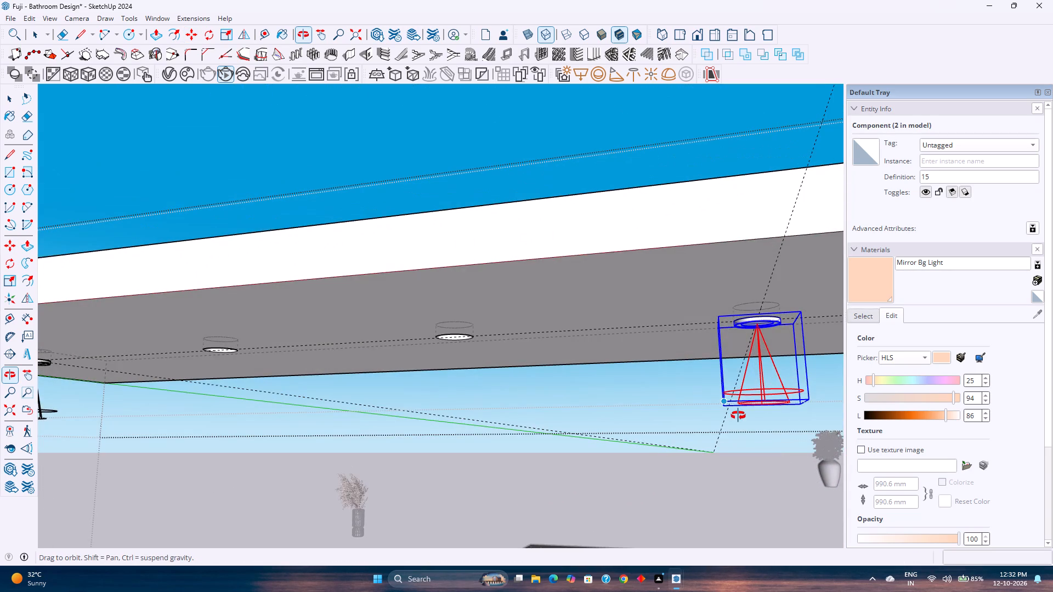
middle_click_drag(738, 415, 738, 432)
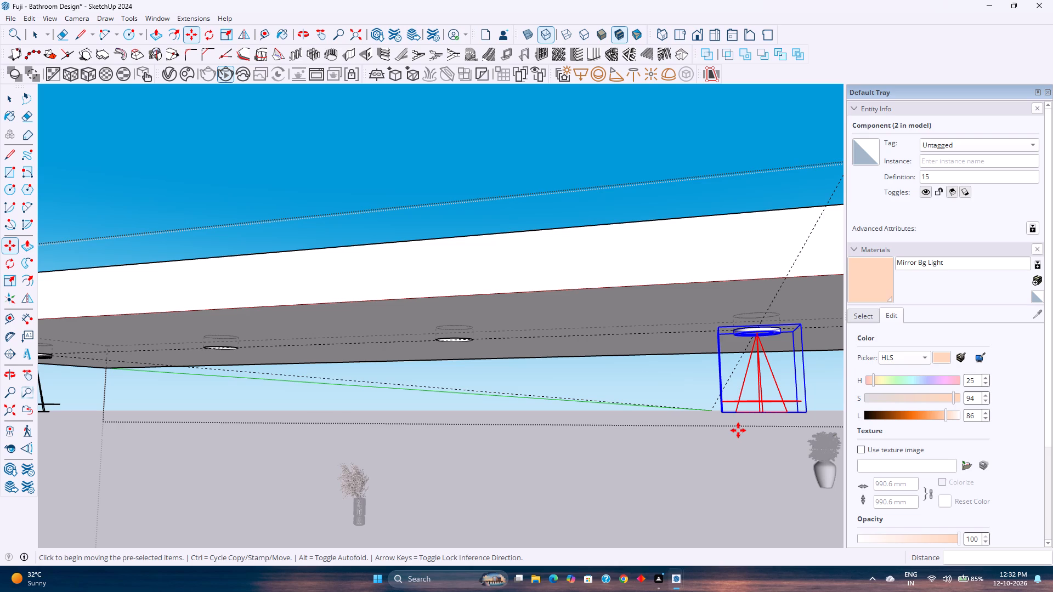
key("slash")
key("3")
key("Return")
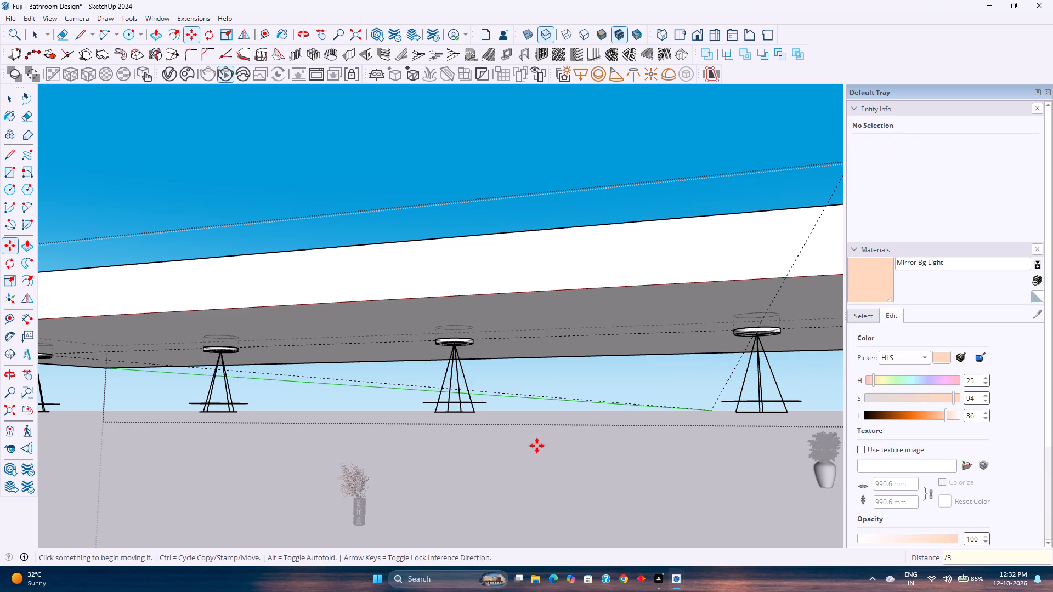
middle_click_drag(537, 446, 599, 411)
scroll(601, 411, "down", 8)
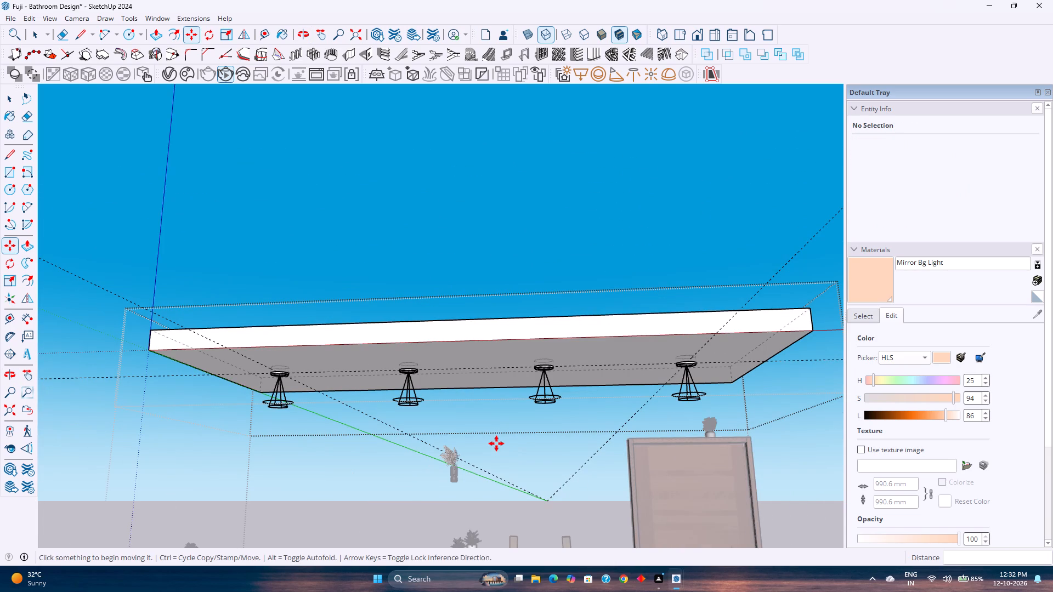
key("k")
key("space")
Select all instances of the ceiling light fixture and move them about 3/8" up along the blue axis into the slab.
scroll(569, 419, "up", 4)
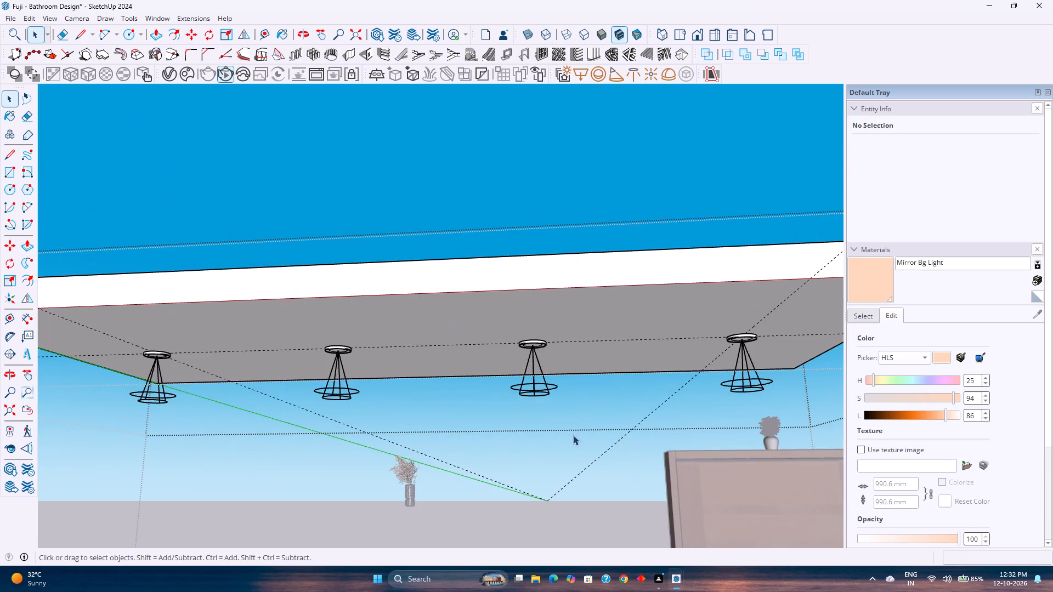
middle_click_drag(573, 435, 551, 361)
middle_click_drag(557, 355, 563, 459, "shift")
scroll(508, 453, "up", 5)
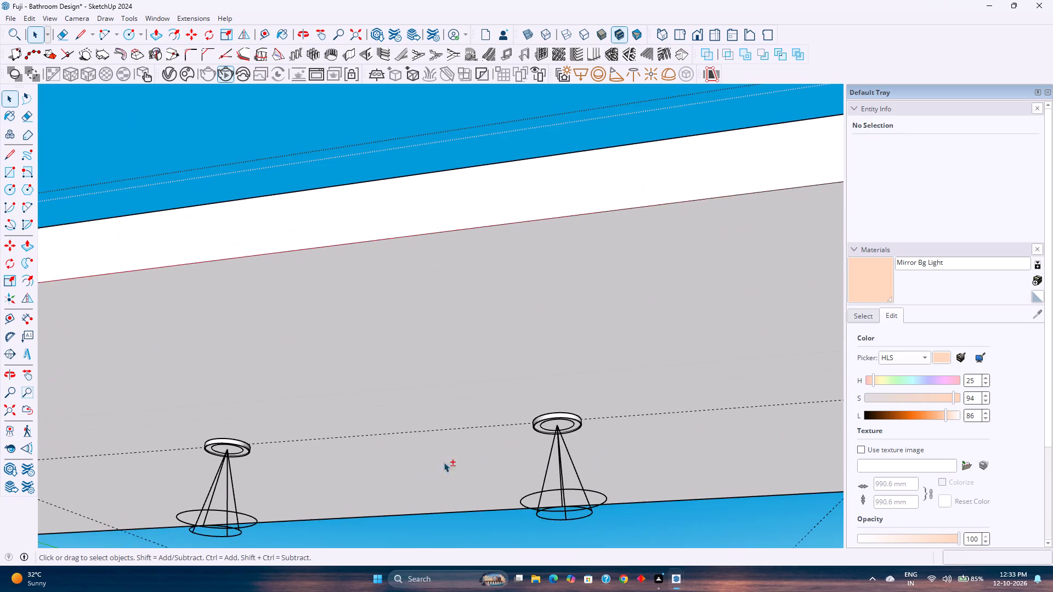
middle_click_drag(412, 462, 758, 430, "shift")
left_click(602, 411)
scroll(602, 411, "up", 1)
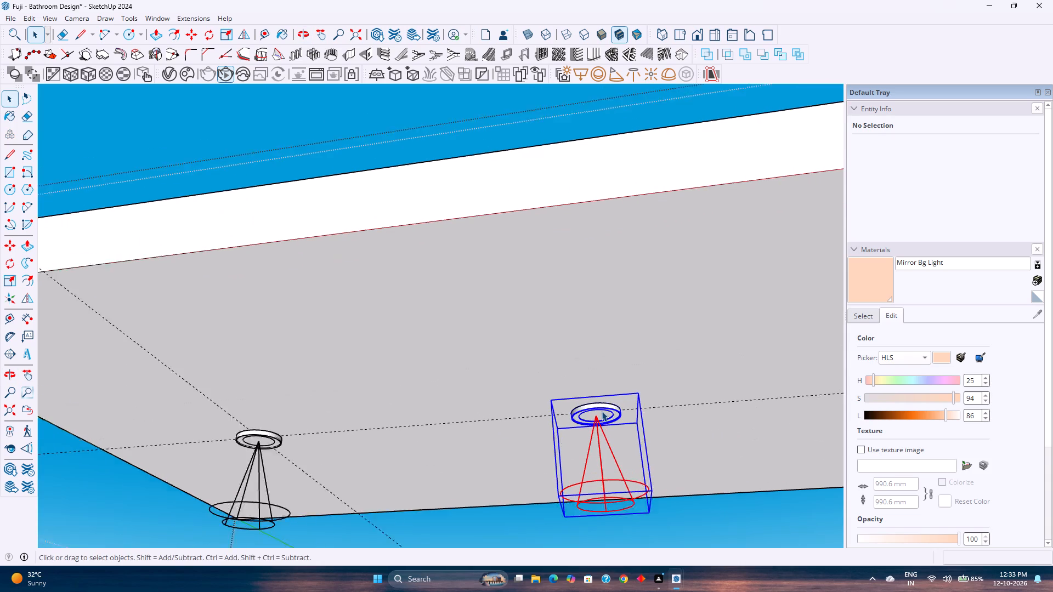
scroll(602, 411, "up", 1)
right_click(602, 411)
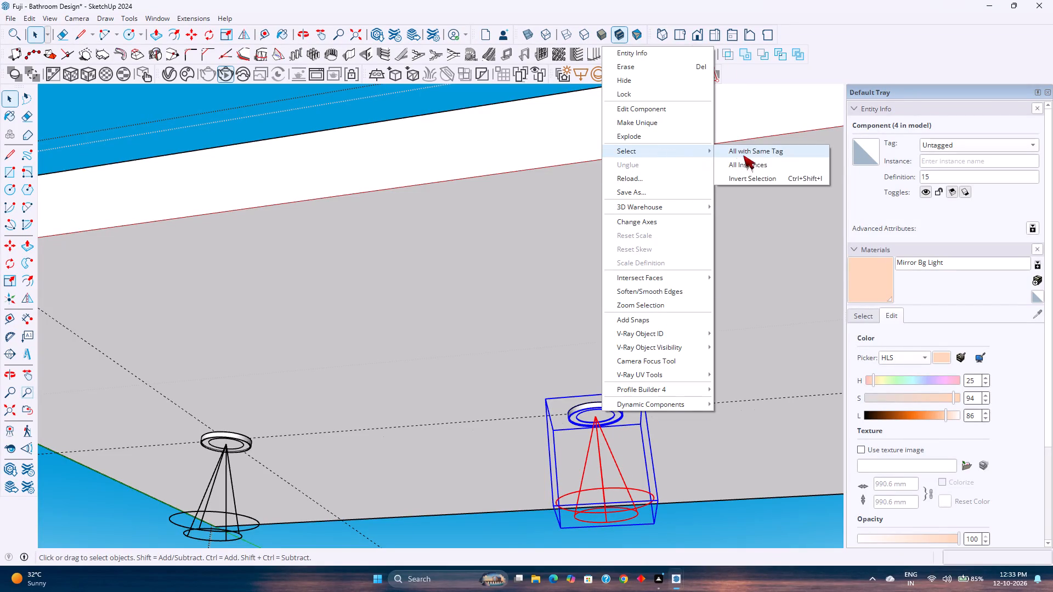
left_click(752, 163)
scroll(194, 440, "up", 3)
middle_click_drag(194, 441, 307, 473)
key("m")
scroll(328, 463, "up", 8)
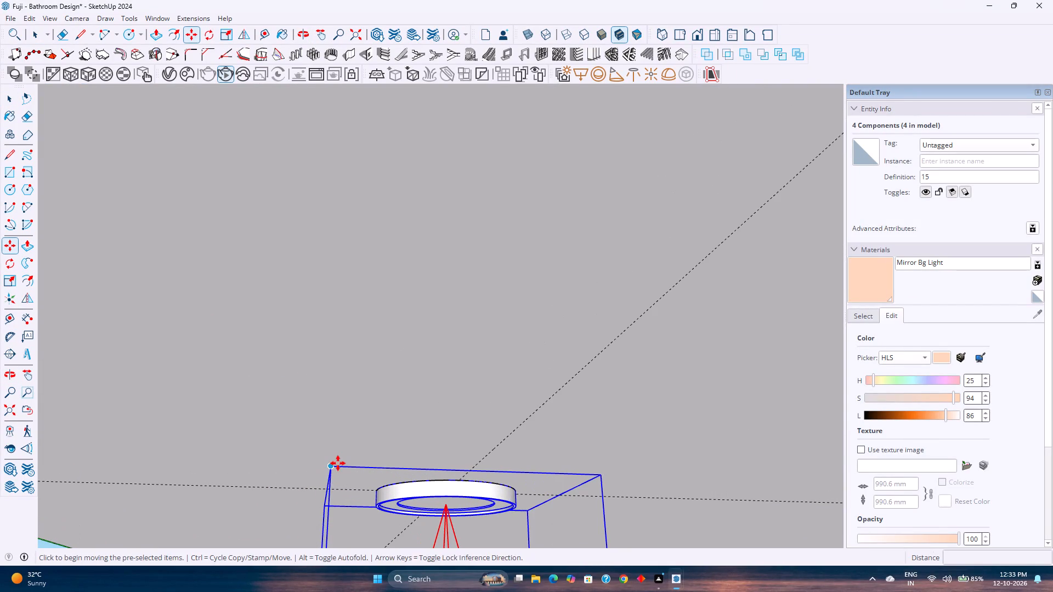
left_click(332, 464)
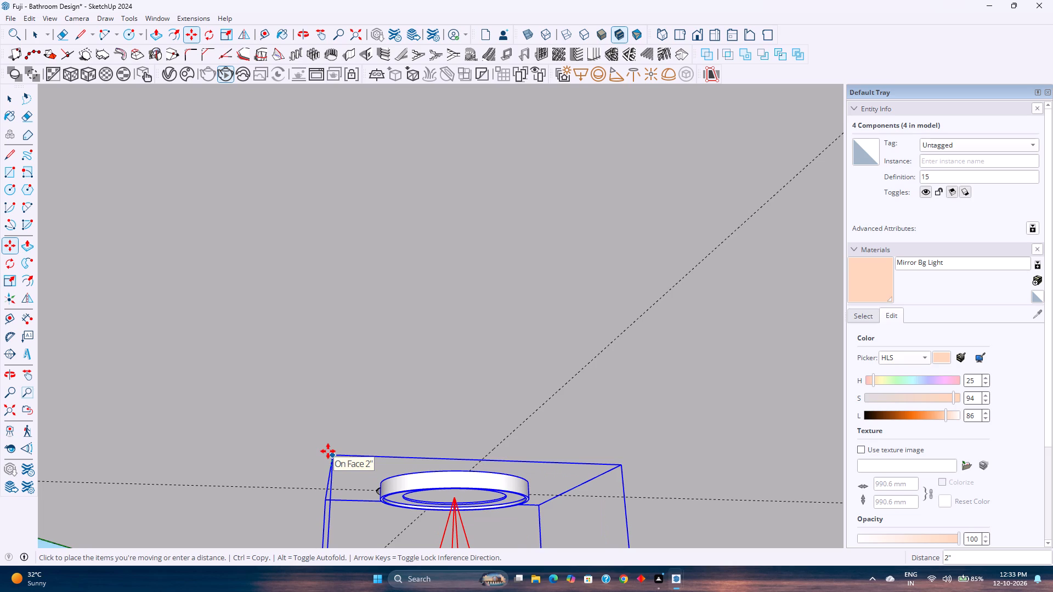
key("Up")
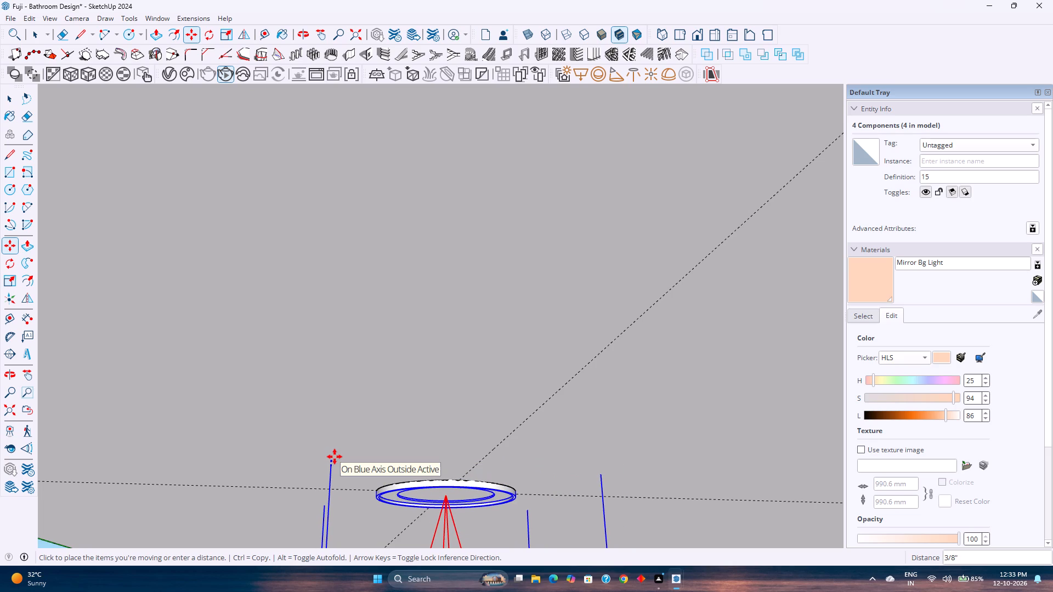
left_click(335, 457)
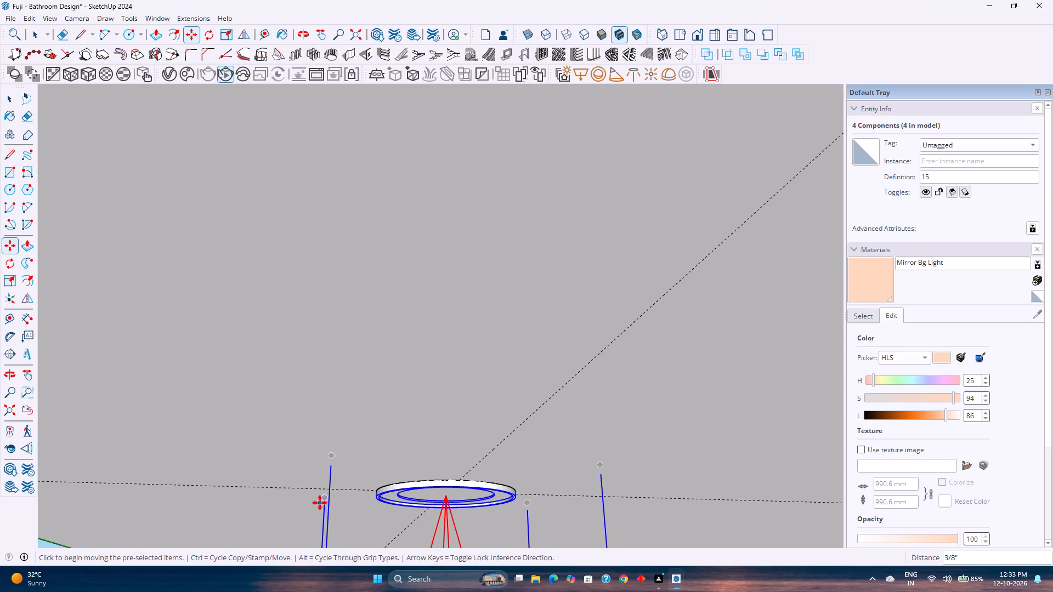
key("space")
key("Escape")
Delete all construction guides around the ceiling slab.
scroll(329, 489, "down", 15)
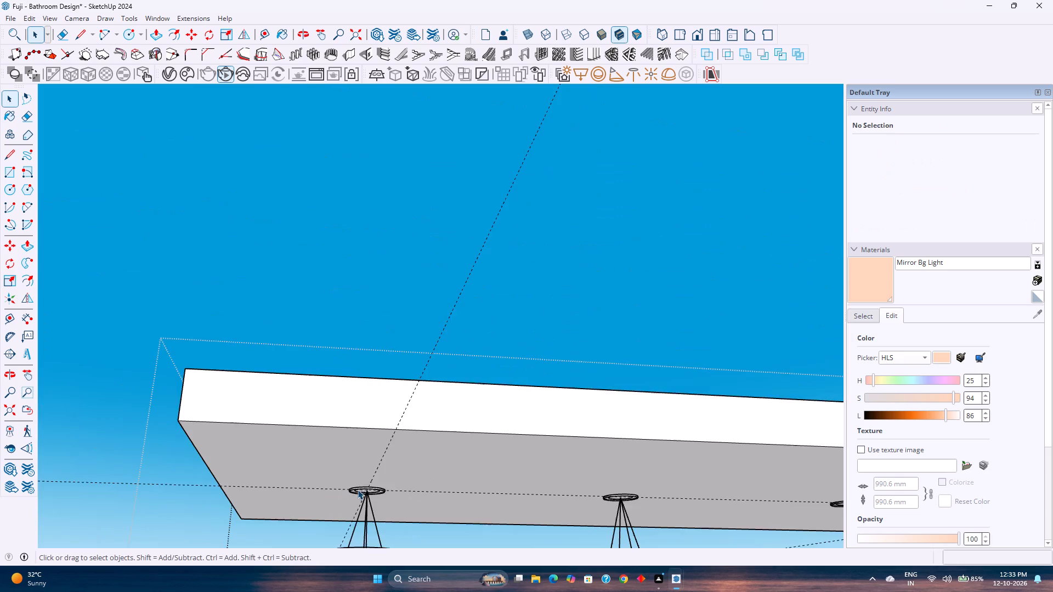
middle_click_drag(435, 489, 378, 459)
scroll(376, 455, "down", 5)
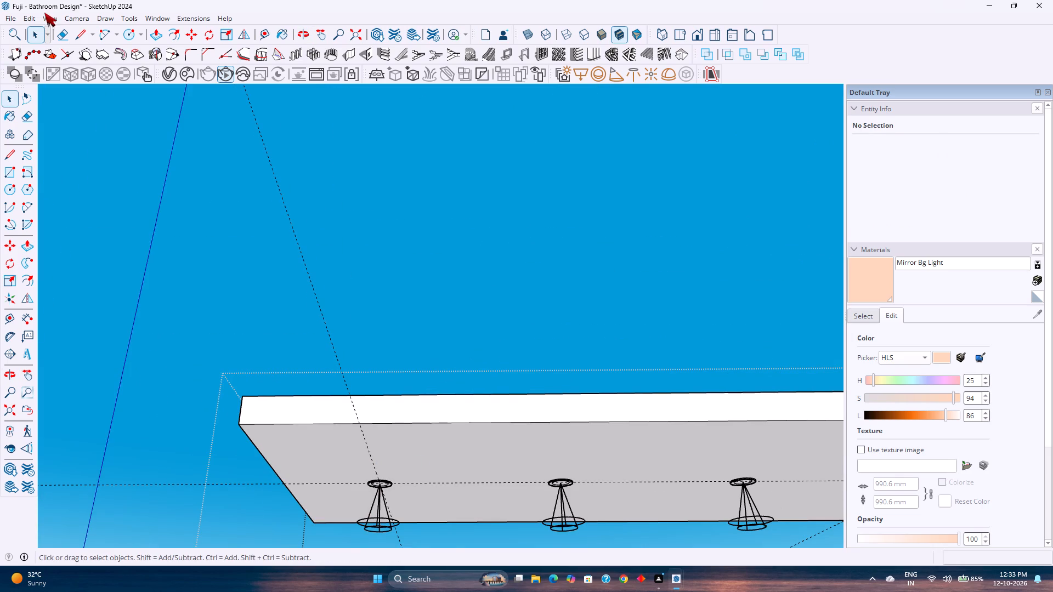
left_click(29, 21)
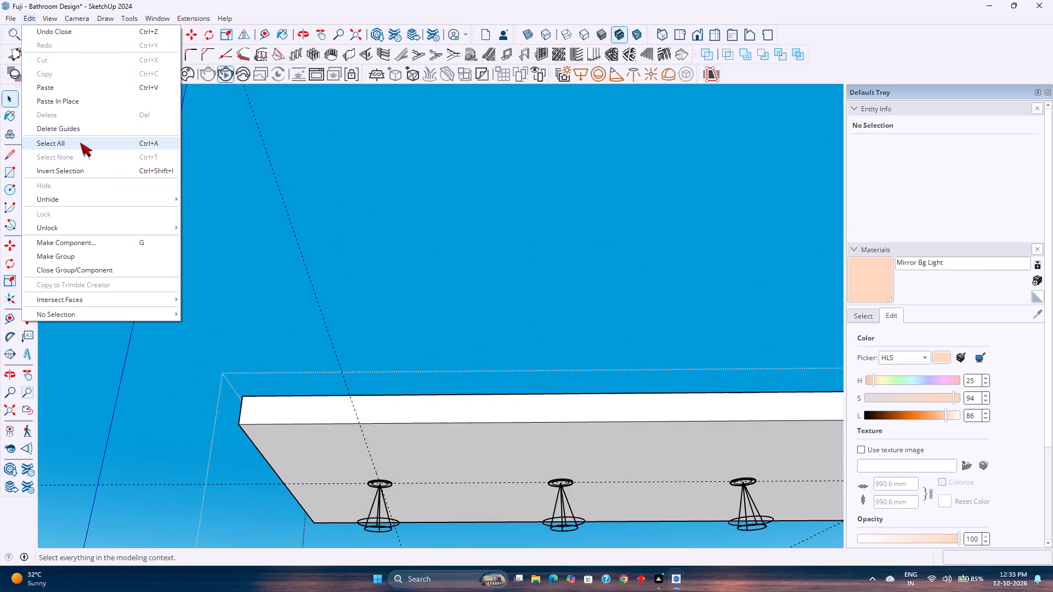
left_click(81, 130)
Unhide all hidden parts of the bathroom and exit the group being edited.
scroll(341, 361, "down", 7)
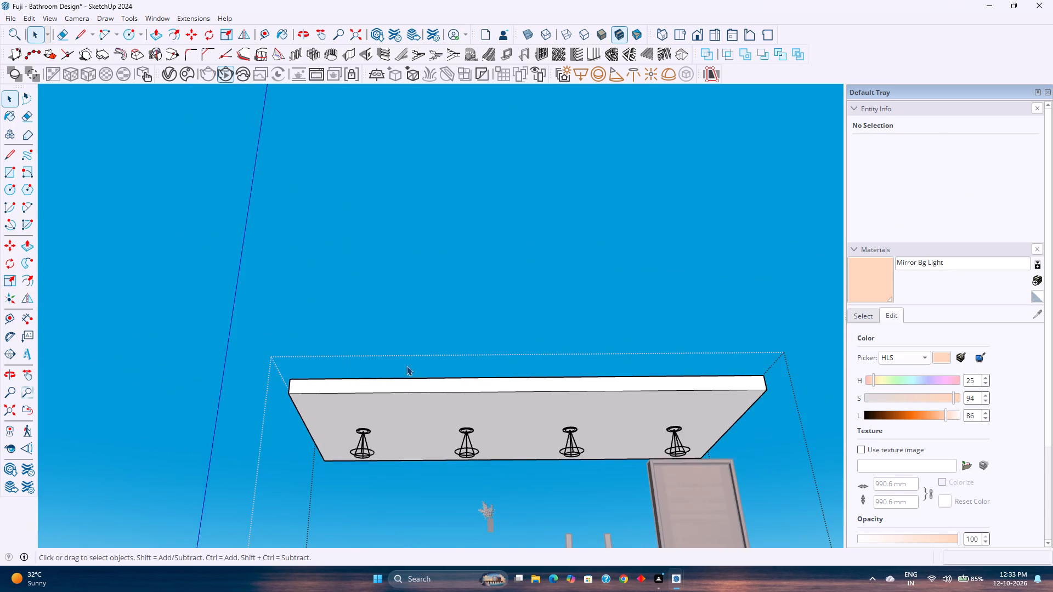
middle_click_drag(436, 366, 461, 451)
middle_click_drag(331, 337, 319, 424)
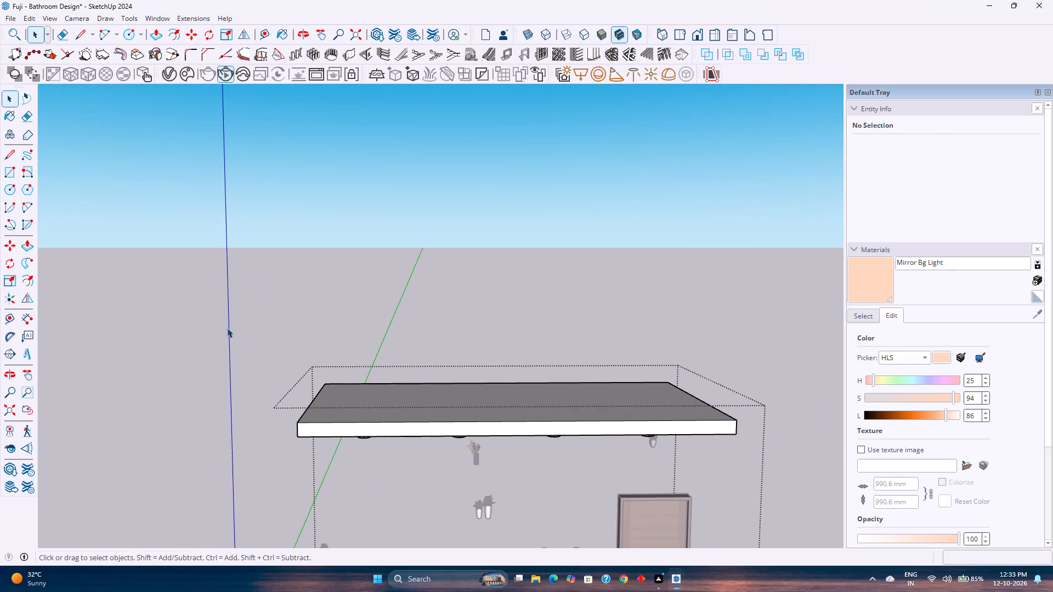
left_click(376, 393)
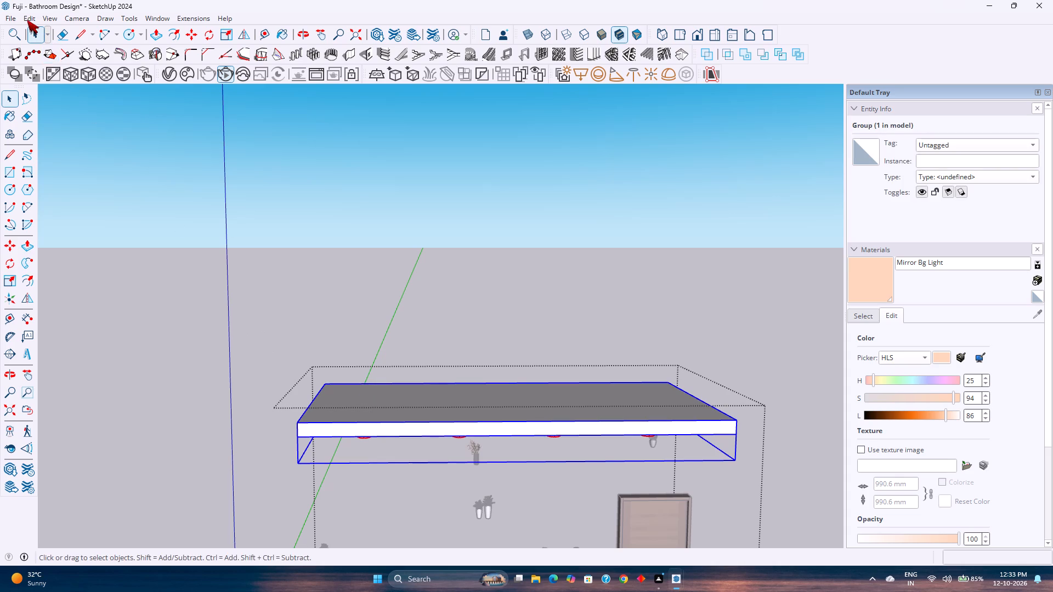
left_click(27, 20)
left_click(80, 202)
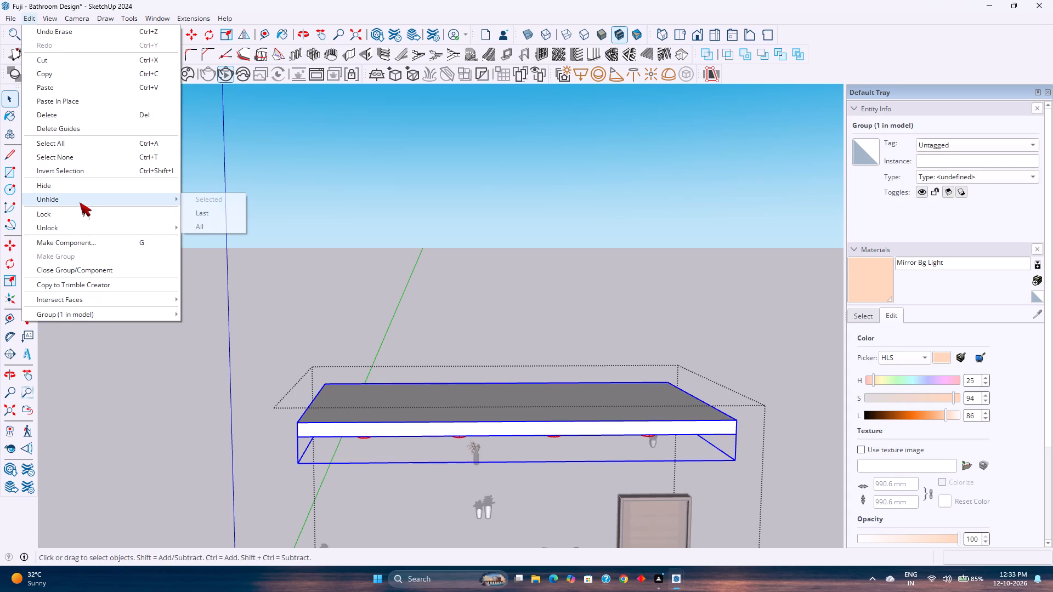
left_click(198, 226)
middle_click_drag(471, 370, 313, 400)
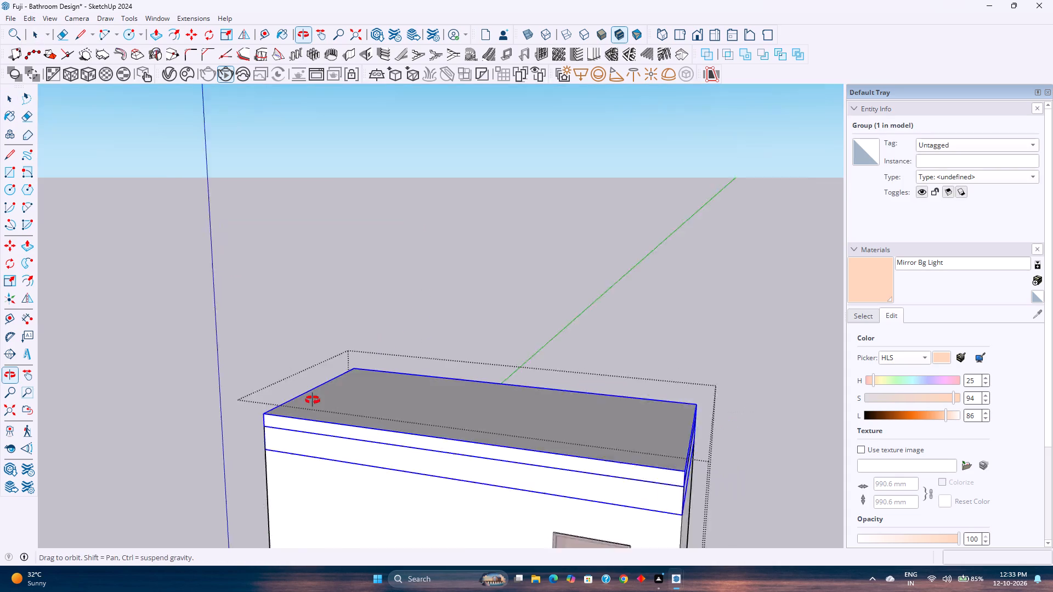
middle_click_drag(313, 400, 216, 379)
key("Escape")
scroll(517, 391, "down", 3)
middle_click_drag(491, 418, 480, 278, "shift")
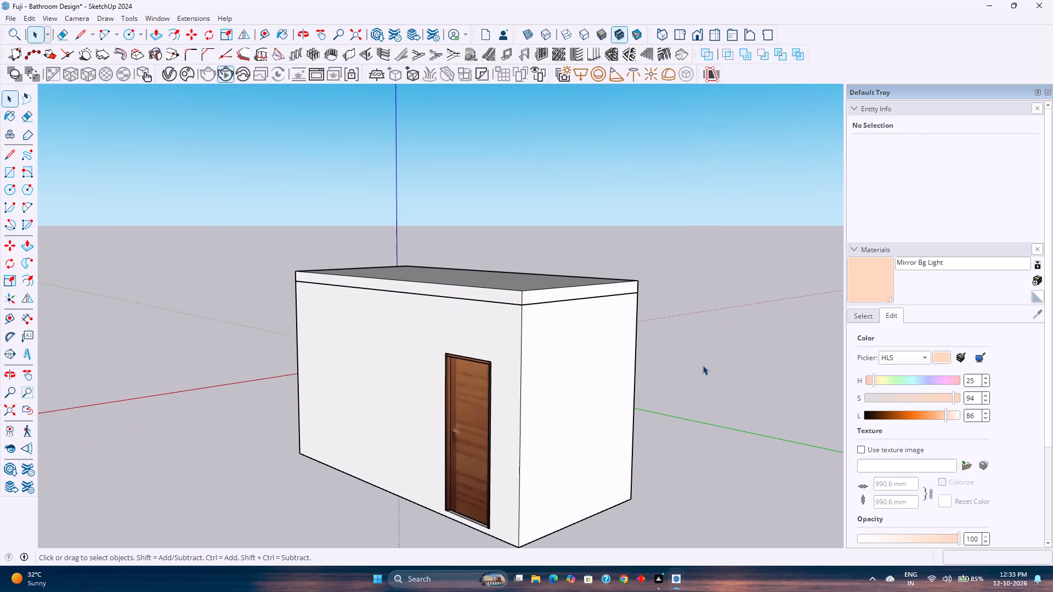
left_click(703, 365)
Place a section plane on the room's short end wall, with the name Section 1 and symbol 1.
middle_click_drag(703, 365, 458, 390)
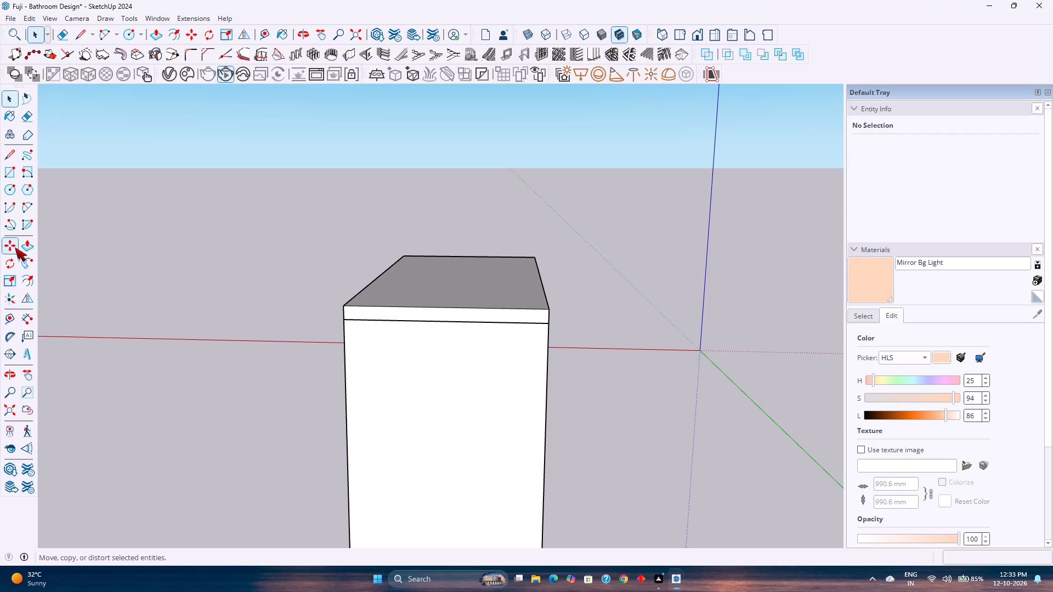
left_click(8, 355)
scroll(228, 481, "down", 3)
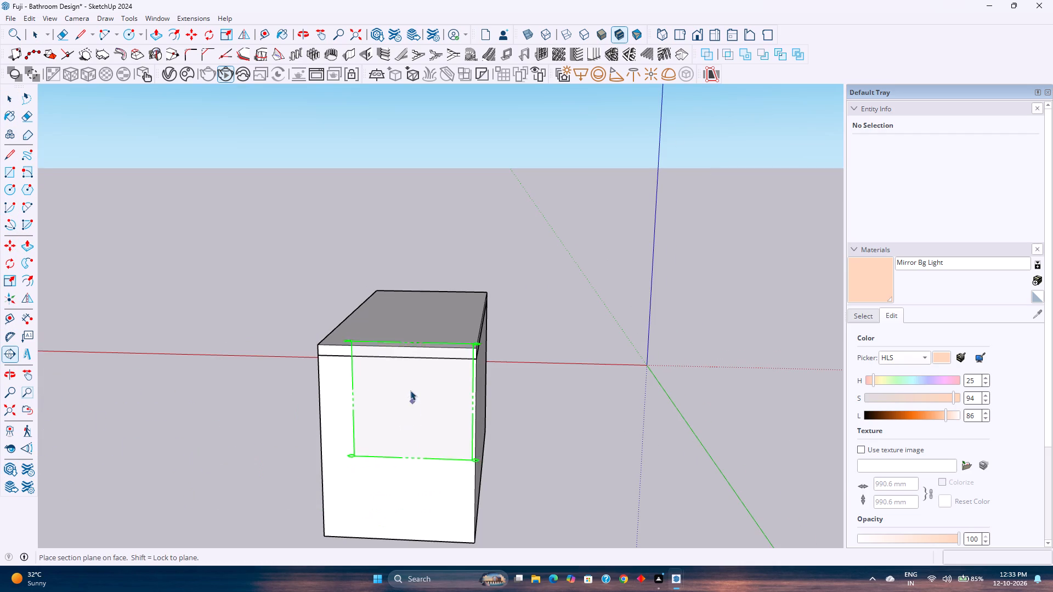
left_click(400, 392)
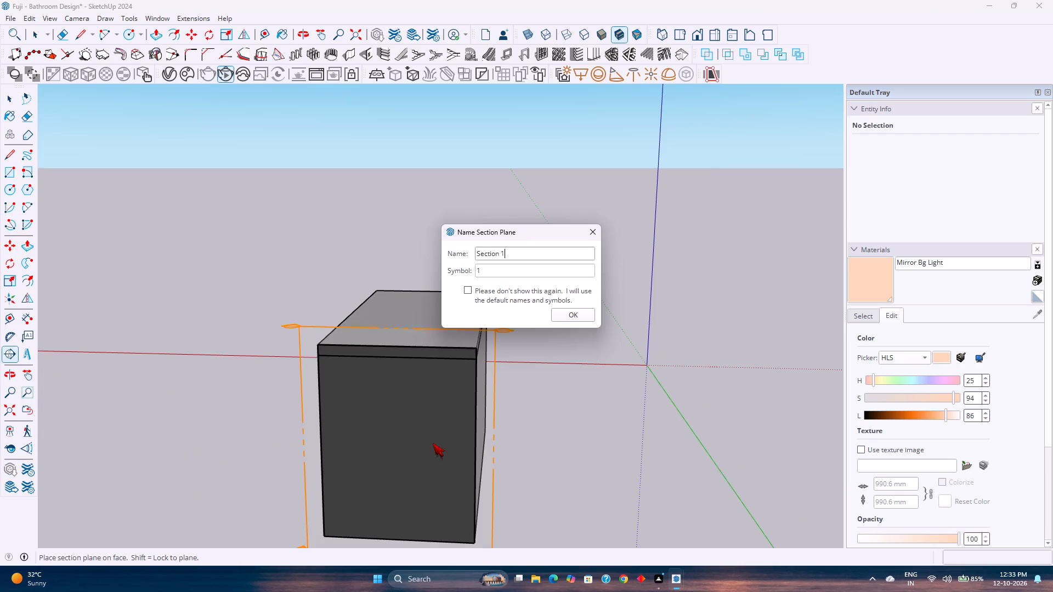
left_click(573, 315)
Move the section plane from the short end wall into the room and readjust its depth to expose the furnished interior.
middle_click_drag(552, 395, 302, 430)
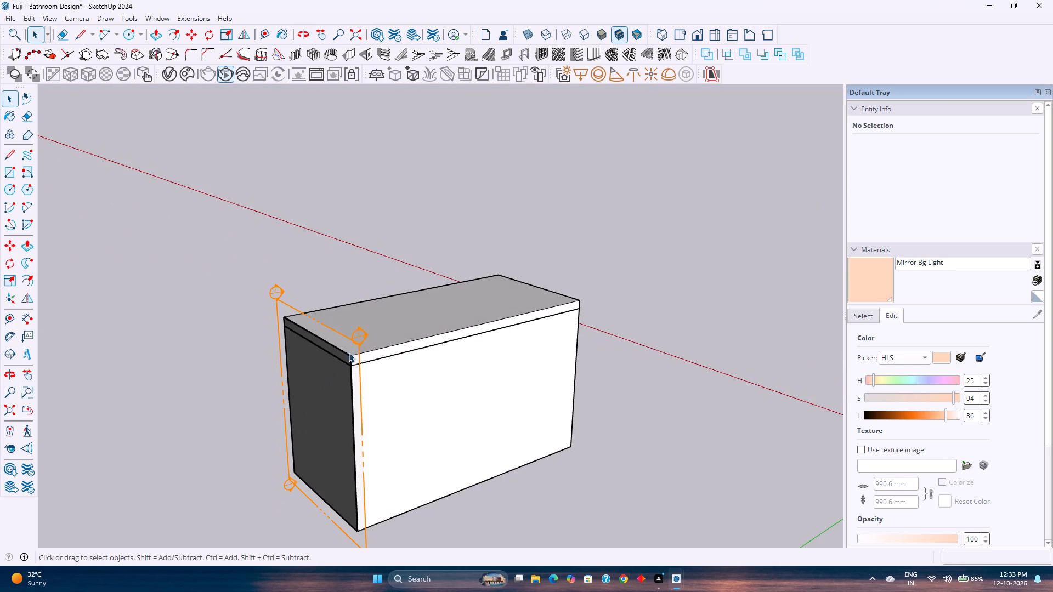
left_click(354, 339)
key("m")
left_click(354, 339)
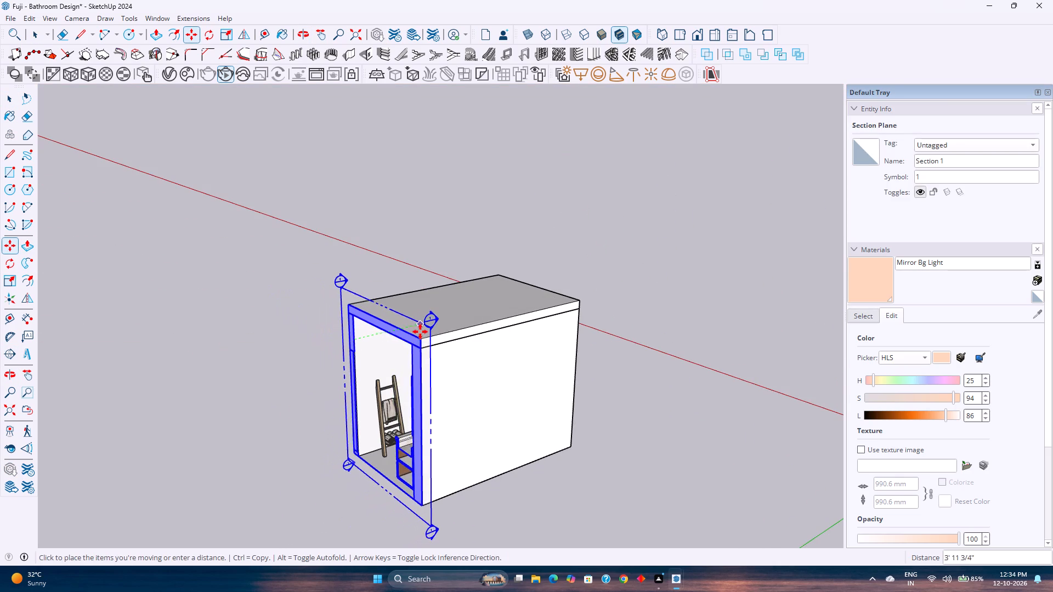
left_click(406, 348)
middle_click_drag(295, 432, 553, 364)
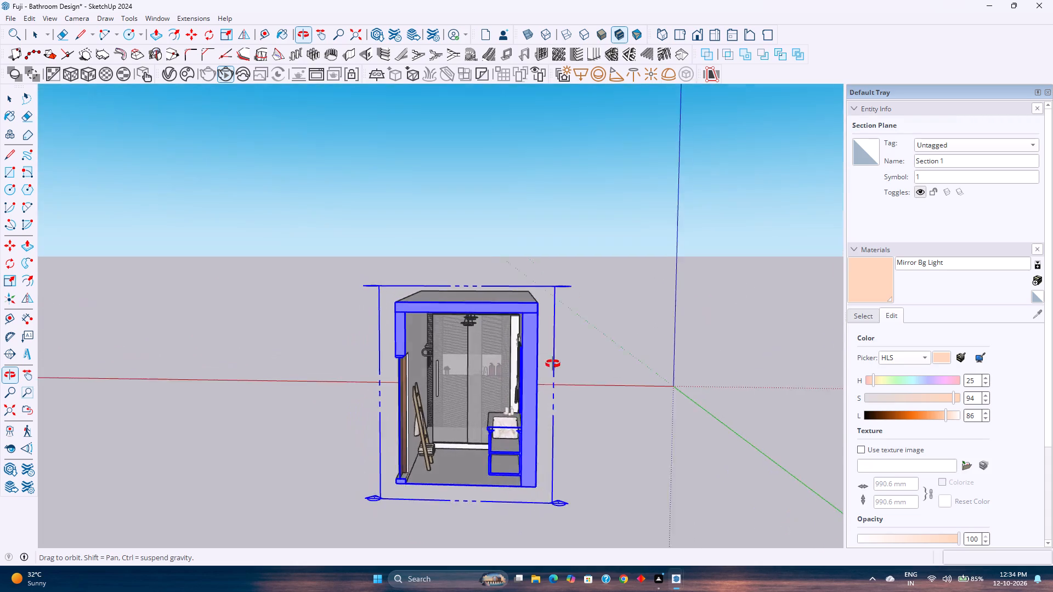
middle_click_drag(553, 364, 397, 436)
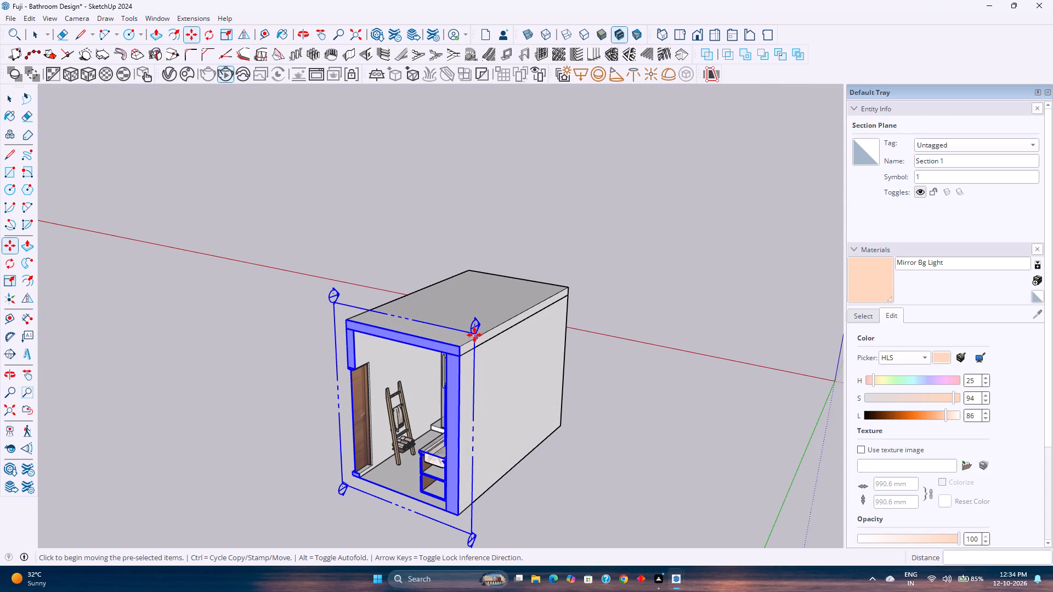
left_click(474, 335)
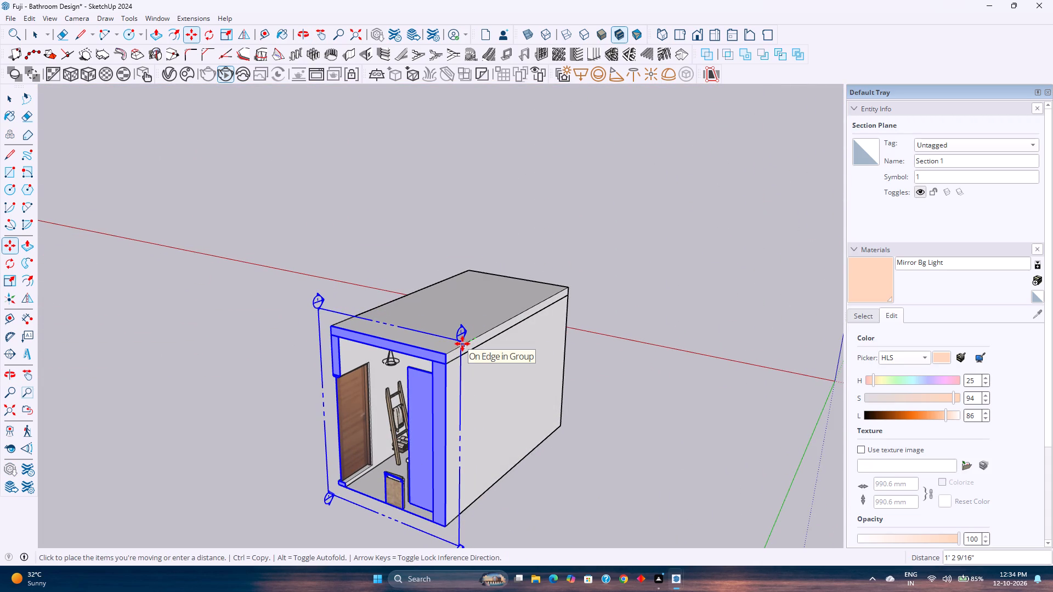
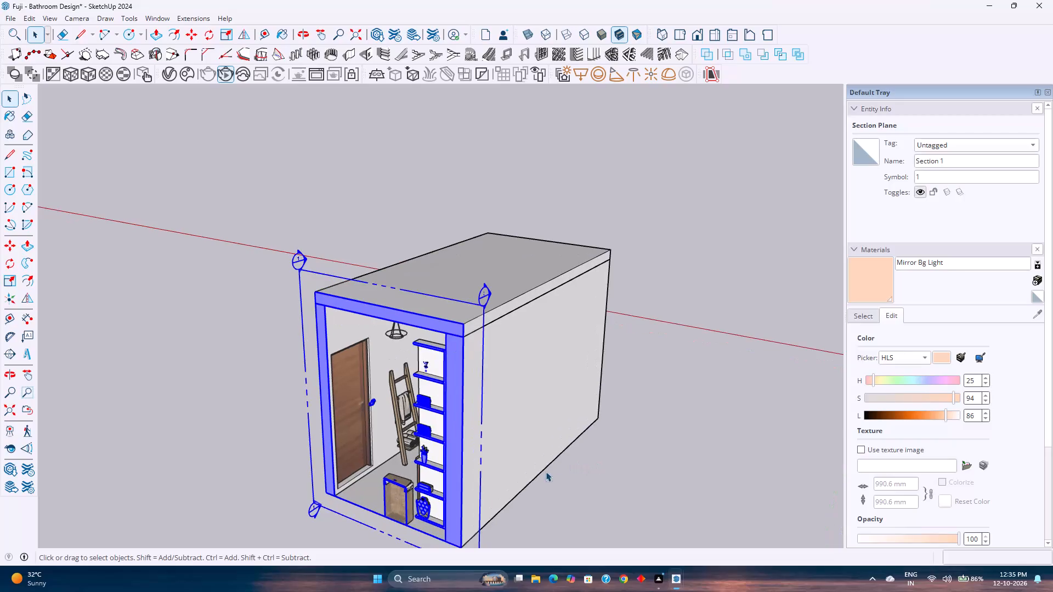
Examine the bathroom interior through the section cut, from the shelving and vanity to the shower enclosure.
middle_click_drag(441, 474, 621, 410)
scroll(454, 419, "up", 2)
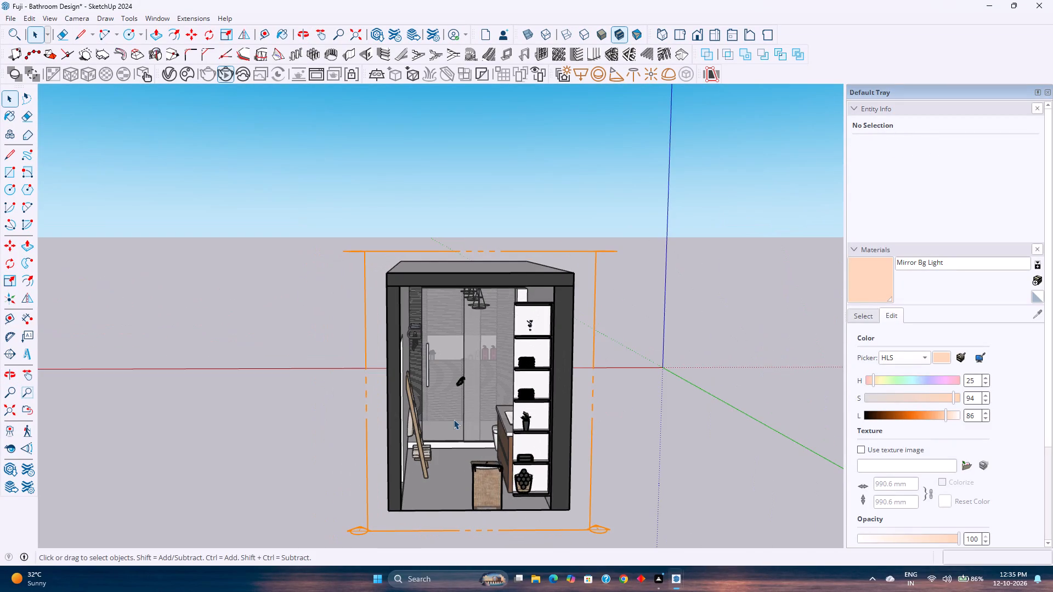
key("Escape")
left_click(727, 421)
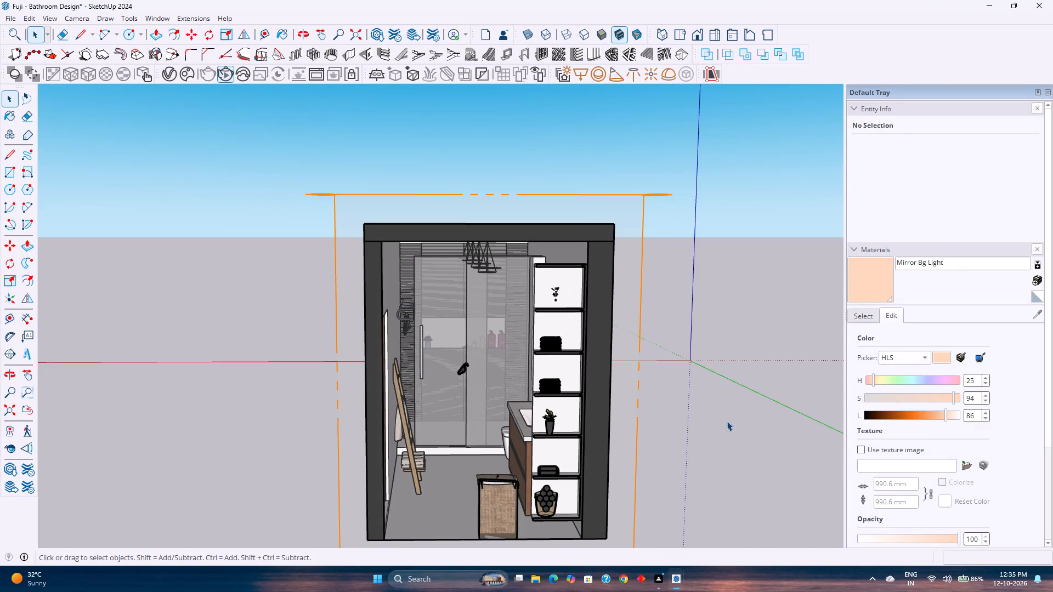
scroll(440, 433, "up", 2)
middle_click_drag(440, 433, 473, 428)
scroll(553, 429, "up", 2)
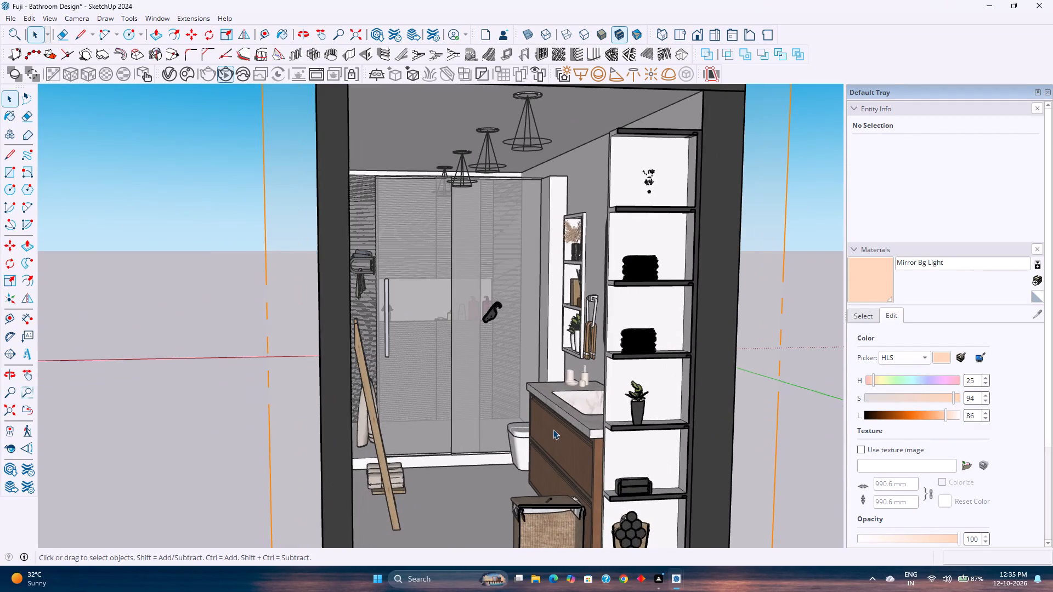
scroll(494, 430, "up", 4)
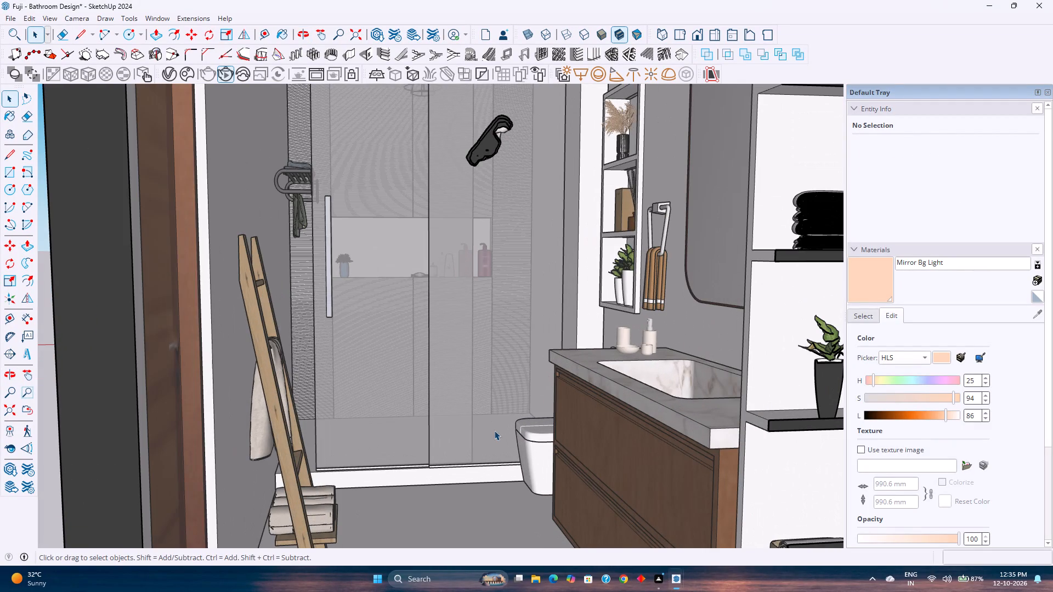
scroll(494, 430, "up", 1)
scroll(502, 426, "down", 1, "shift")
middle_click_drag(502, 426, 497, 470, "shift")
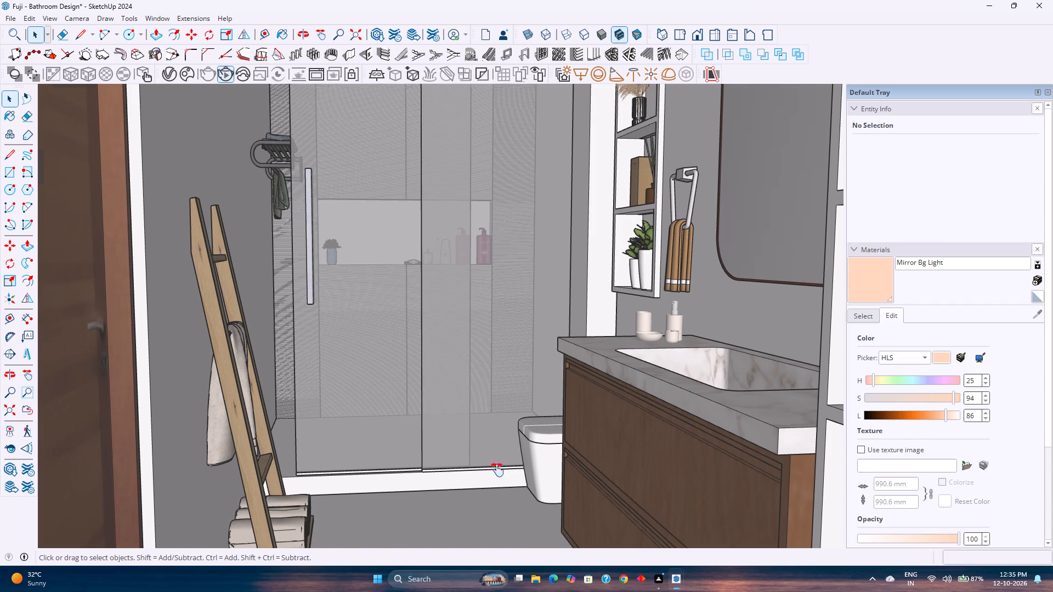
middle_click_drag(497, 470, 495, 481, "shift")
scroll(491, 462, "down", 3)
middle_click_drag(491, 462, 475, 414)
scroll(475, 414, "down", 3)
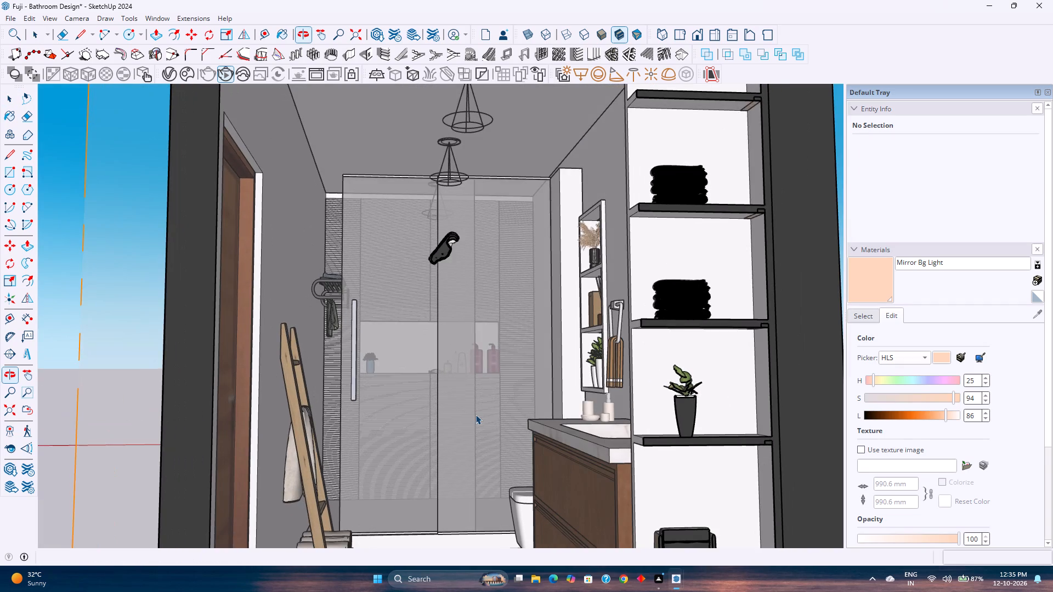
Move the section plane about 5 9/16" further into the room, past the wall shelves.
scroll(475, 414, "down", 3)
middle_click_drag(505, 419, 350, 456)
scroll(350, 456, "down", 2)
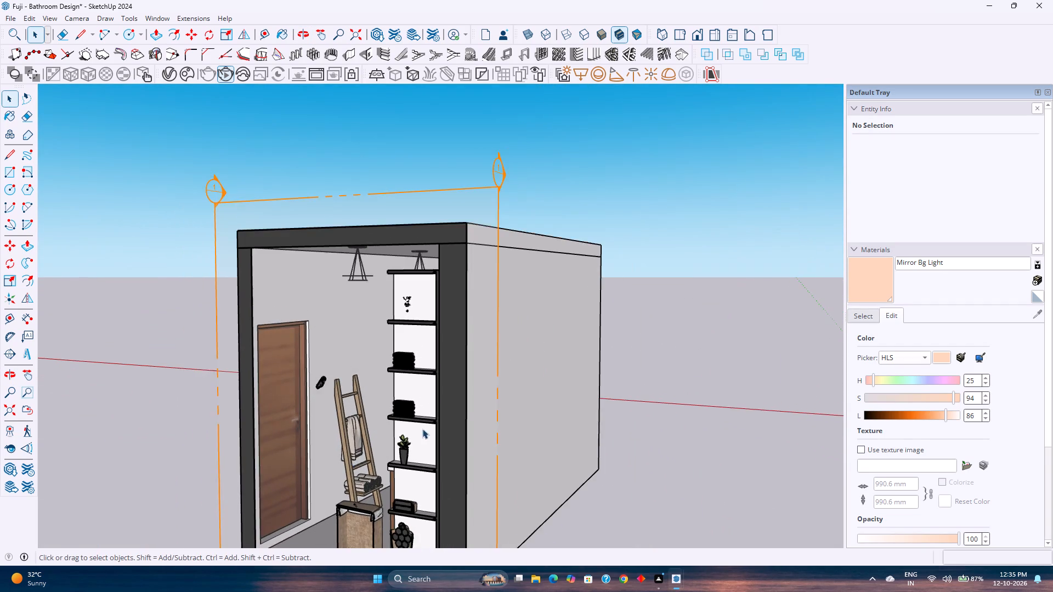
scroll(422, 429, "down", 3)
left_click(475, 249)
middle_click_drag(540, 458, 428, 451)
key("m")
scroll(436, 488, "down", 2)
middle_click_drag(381, 514, 380, 400, "shift")
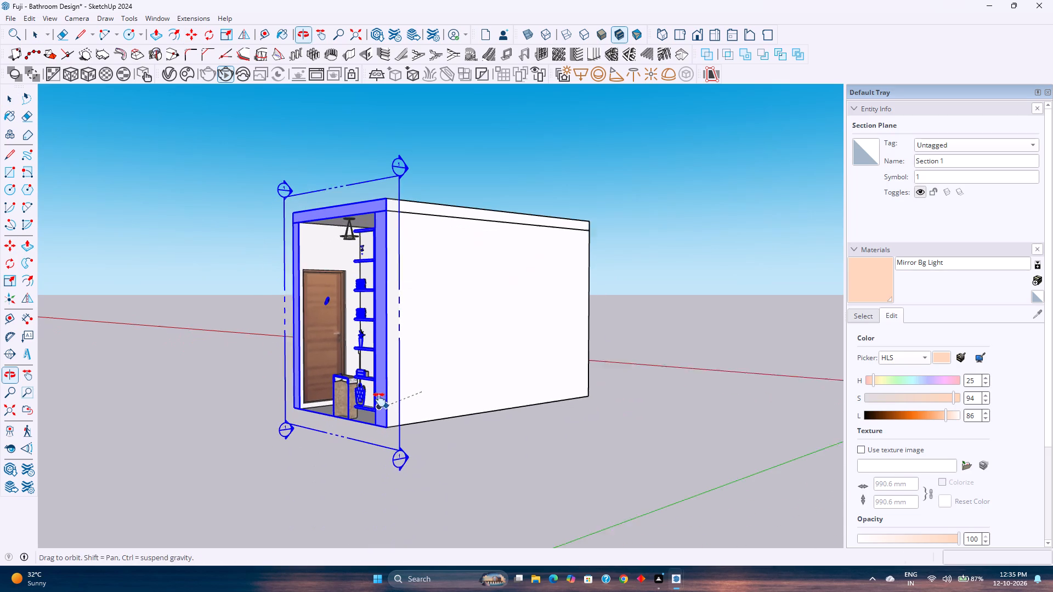
middle_click_drag(380, 400, 380, 395, "shift")
scroll(400, 425, "up", 2)
middle_click_drag(400, 425, 388, 473)
scroll(372, 432, "up", 4)
left_click(383, 444)
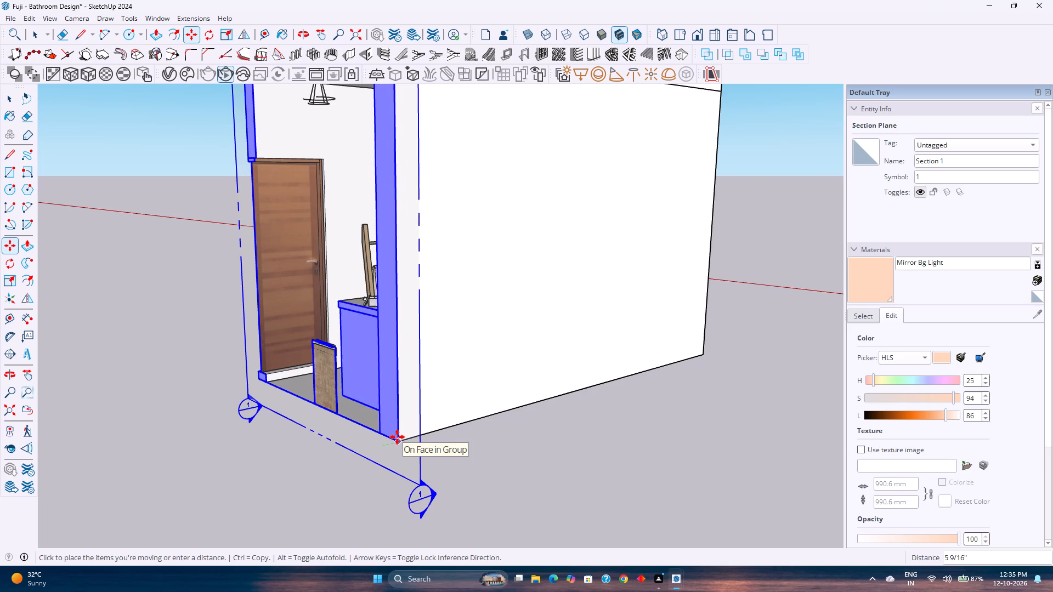
left_click(397, 437)
key("space")
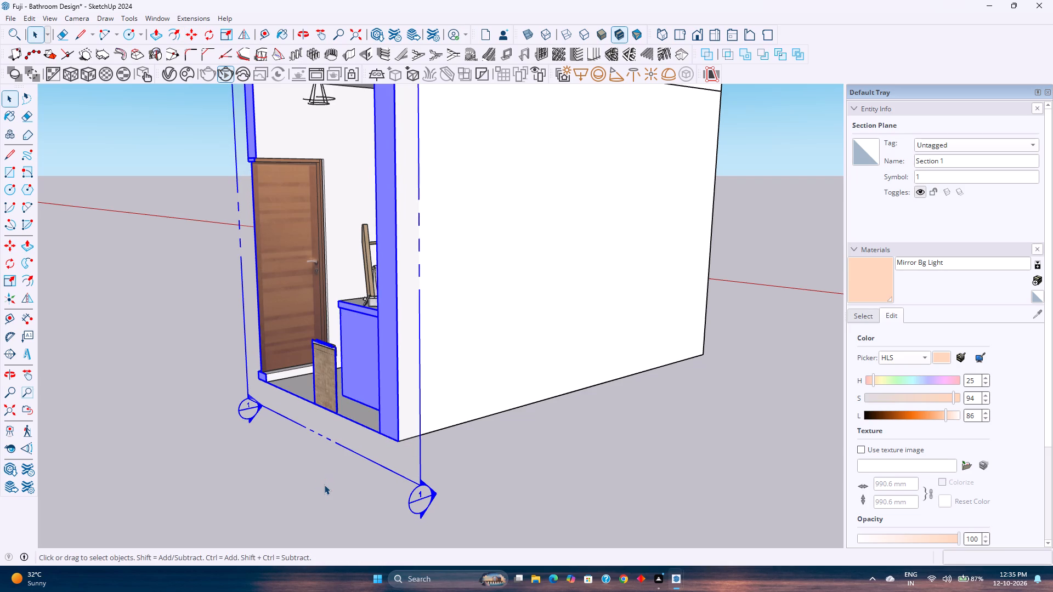
Set the standard Back view and frame the bathroom interior through the section cut.
scroll(324, 485, "down", 4)
middle_click_drag(324, 485, 616, 491)
left_click(622, 496)
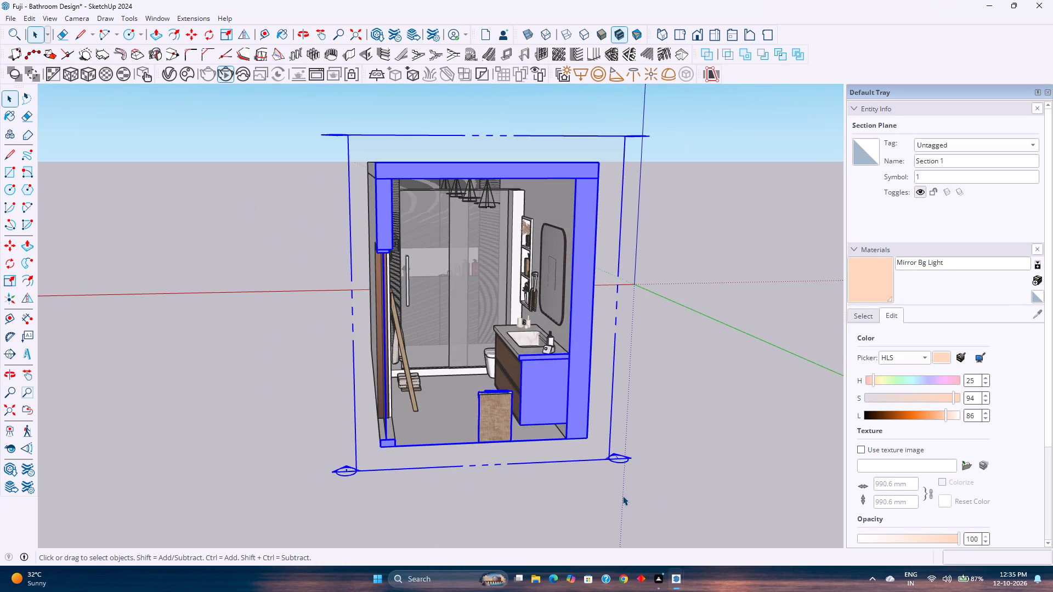
left_click(649, 368)
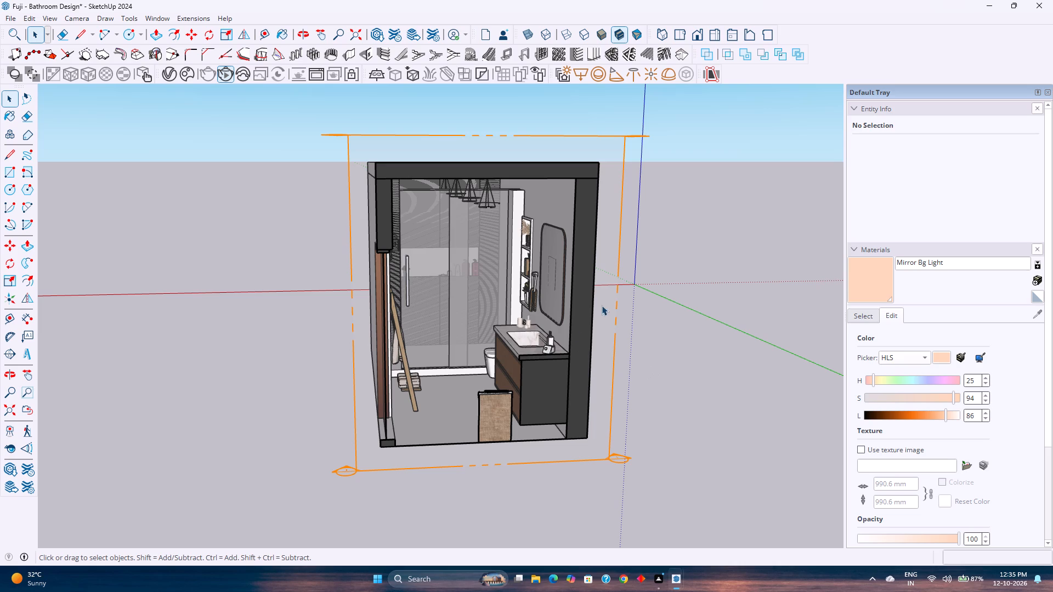
left_click(712, 35)
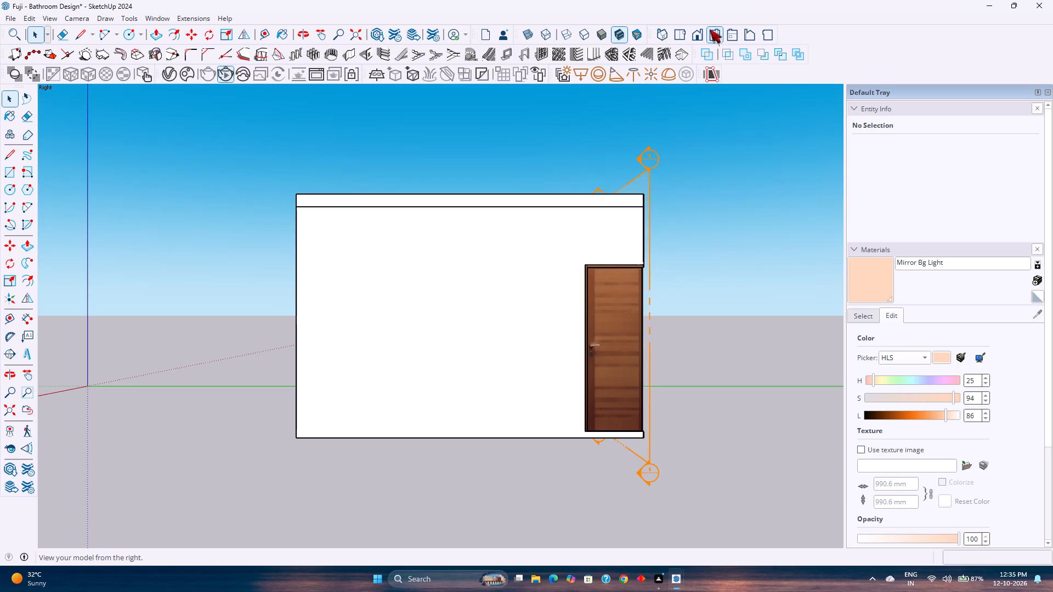
left_click(703, 31)
left_click(750, 33)
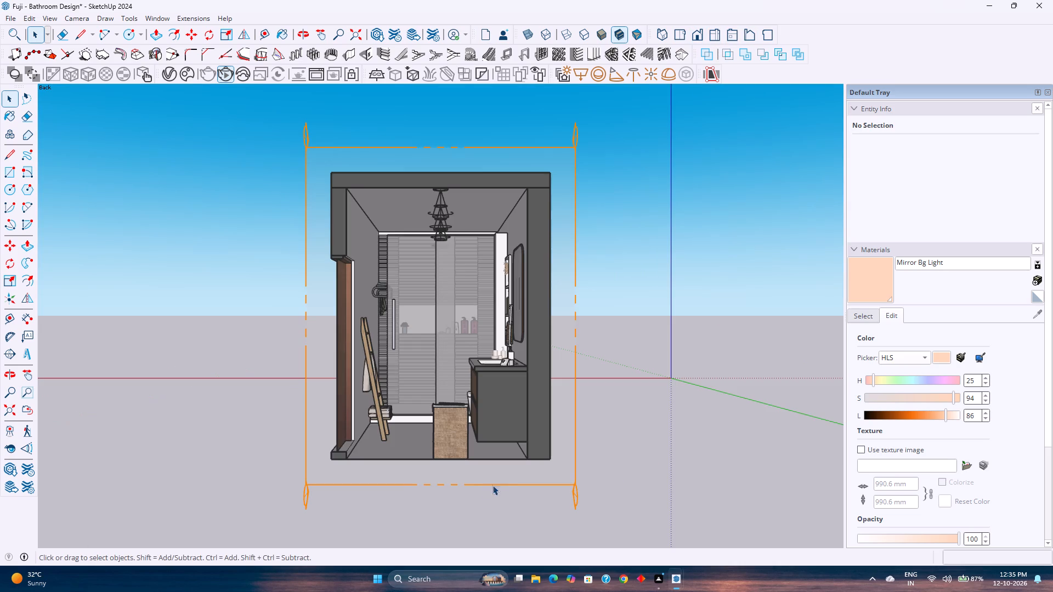
scroll(448, 431, "up", 4)
middle_click_drag(448, 431, 458, 514, "shift")
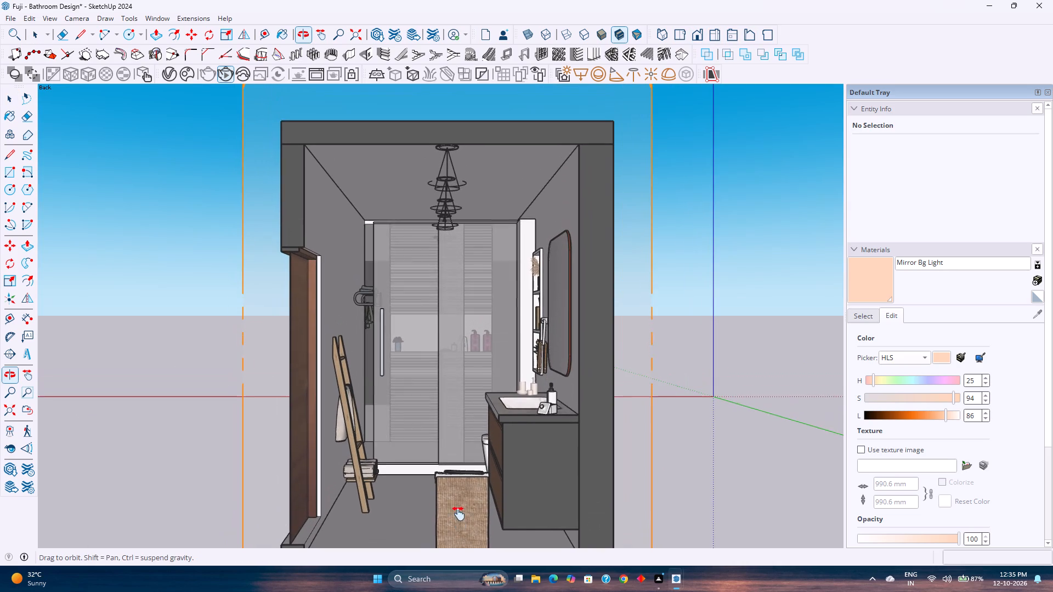
middle_click_drag(458, 514, 456, 512, "shift")
scroll(446, 478, "up", 1)
middle_click_drag(446, 480, 435, 454, "shift")
scroll(435, 454, "up", 1)
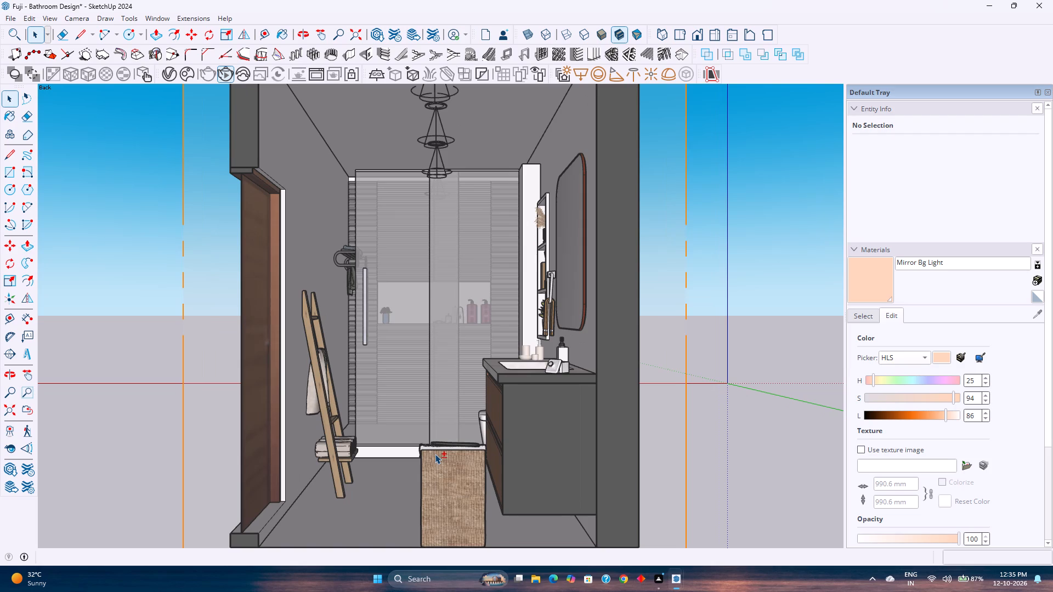
middle_click(435, 454, "shift")
middle_click_drag(433, 458, 436, 466)
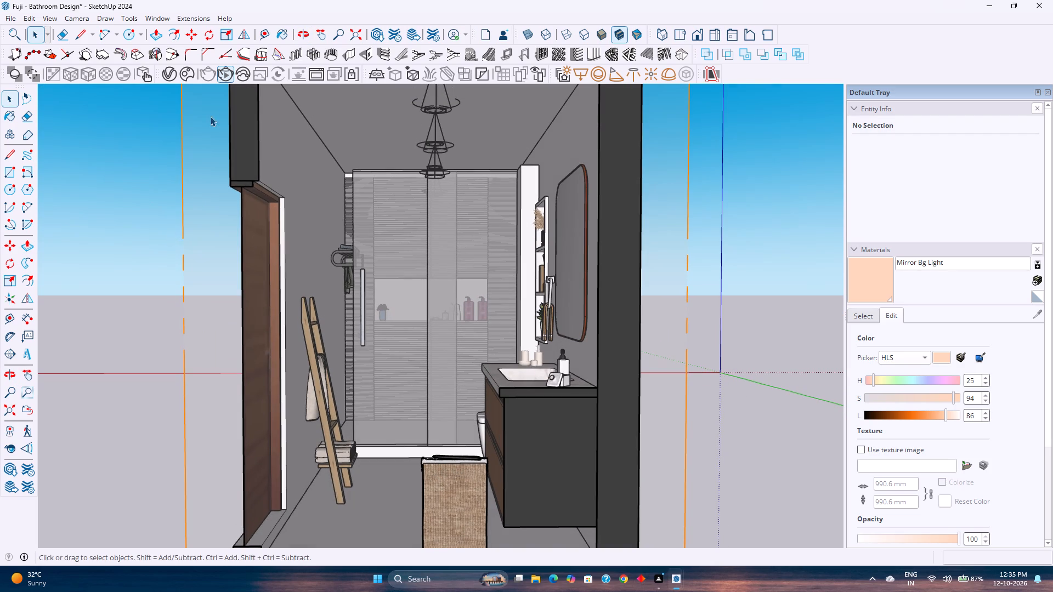
Restart the V-Ray interactive render for the framed bathroom view.
left_click(227, 68)
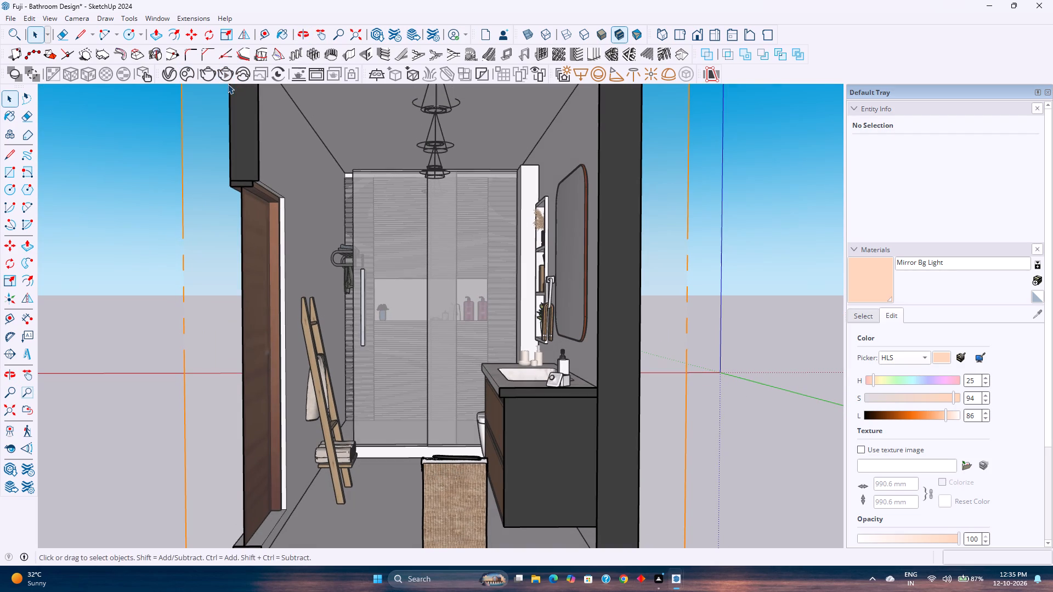
left_click(225, 72)
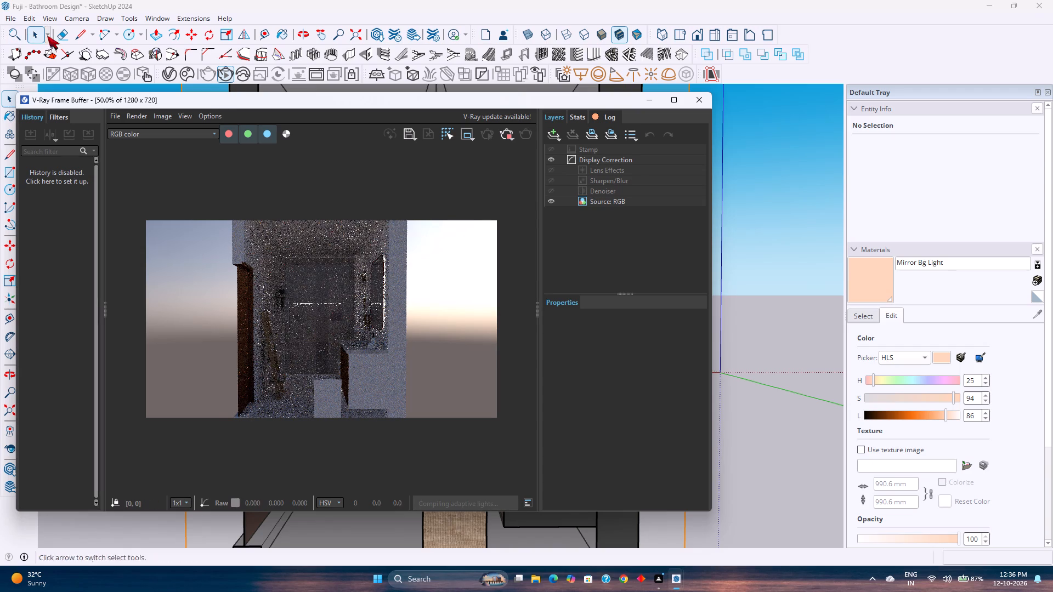
Configure the Spot Light with Radiant power (W) units, an intensity of 200 and Smooth Cubic penumbra falloff.
left_click(166, 75)
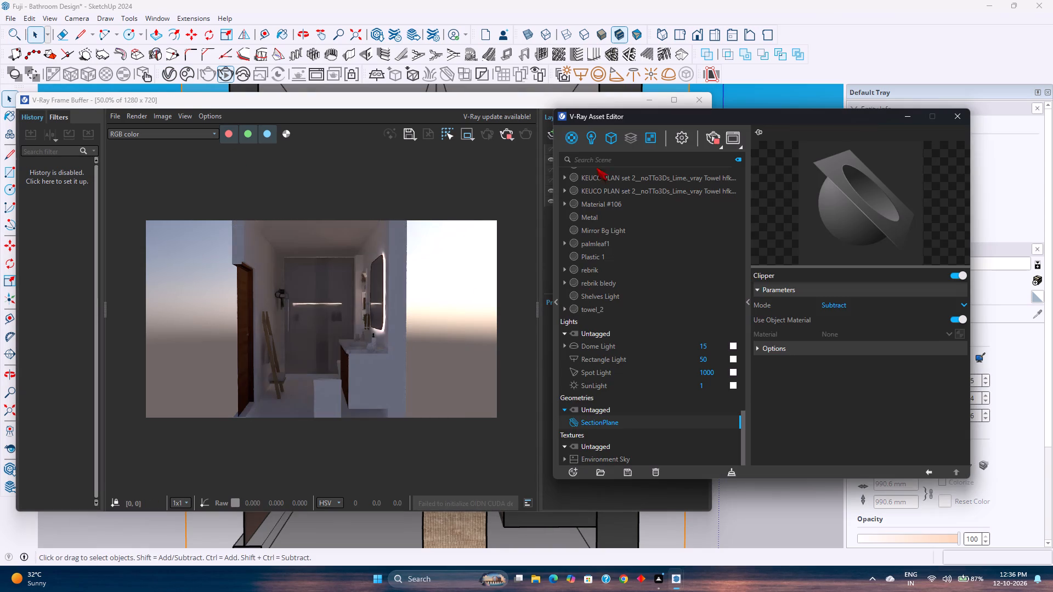
left_click(590, 140)
left_click(596, 223)
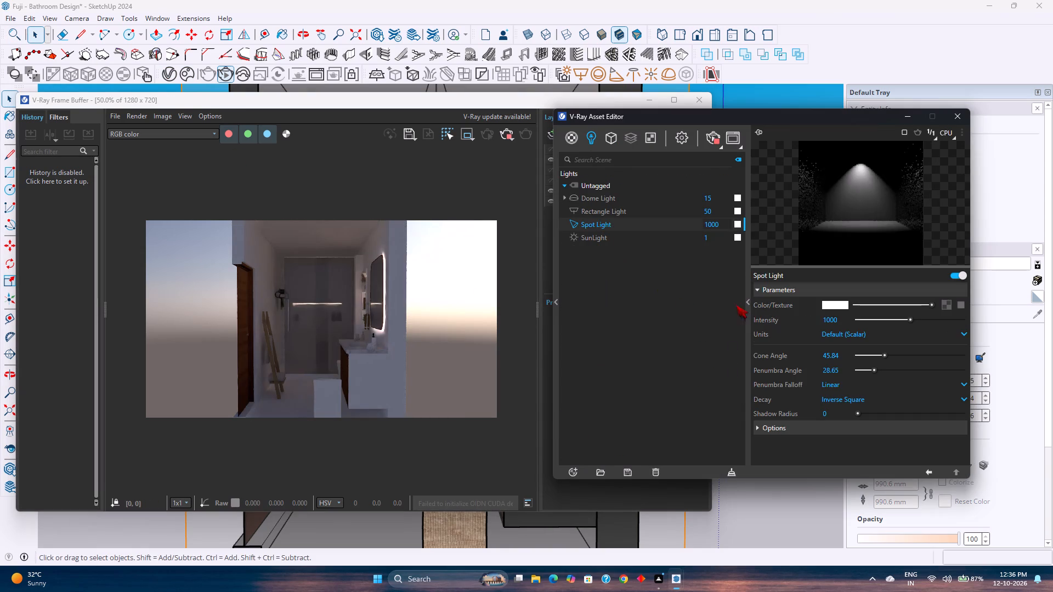
left_click(864, 333)
left_click(851, 397)
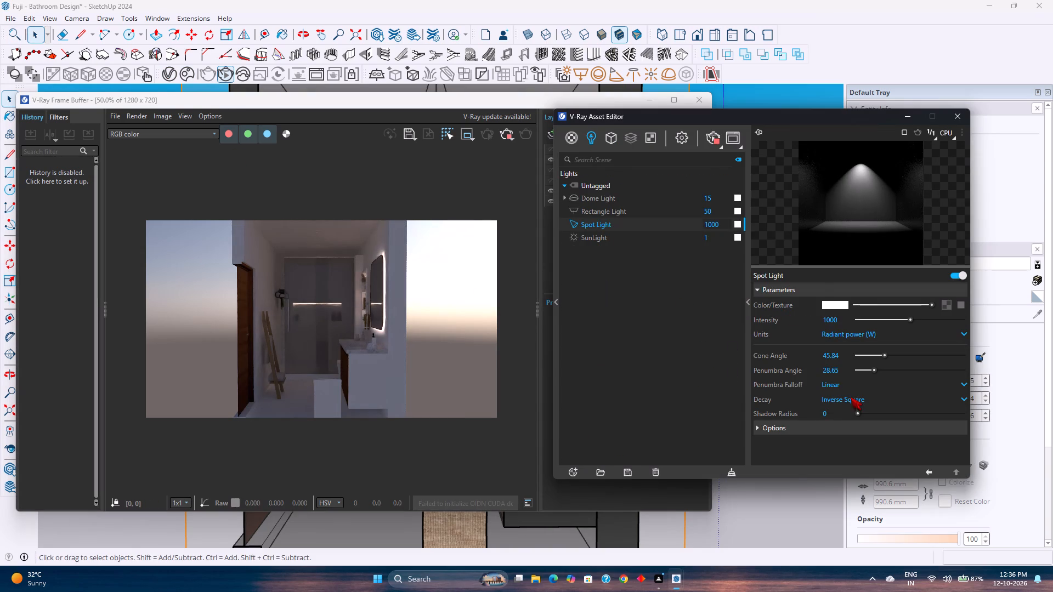
double_click(839, 322)
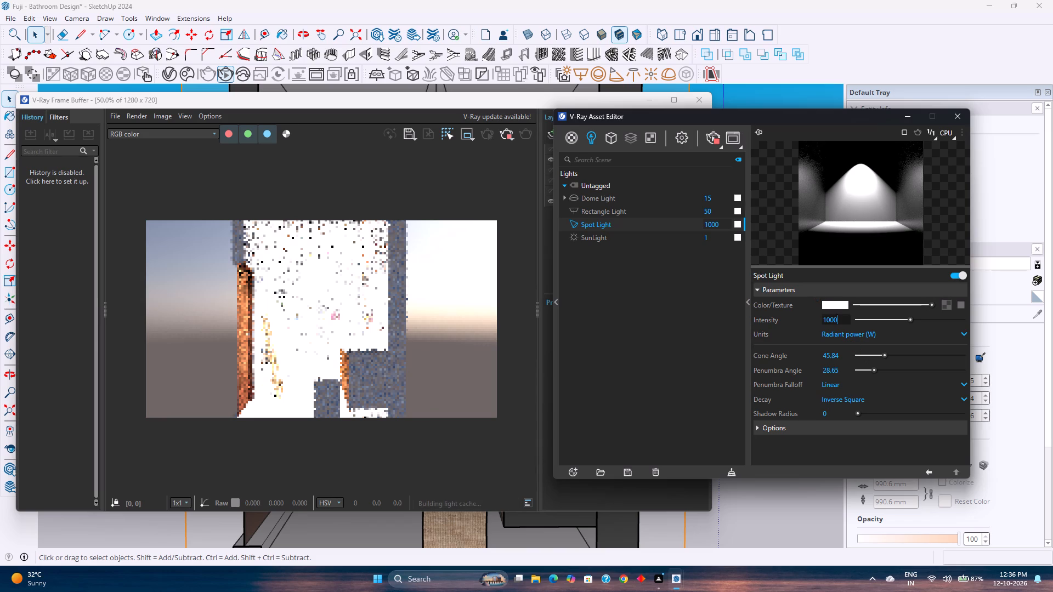
type("200")
key("Return")
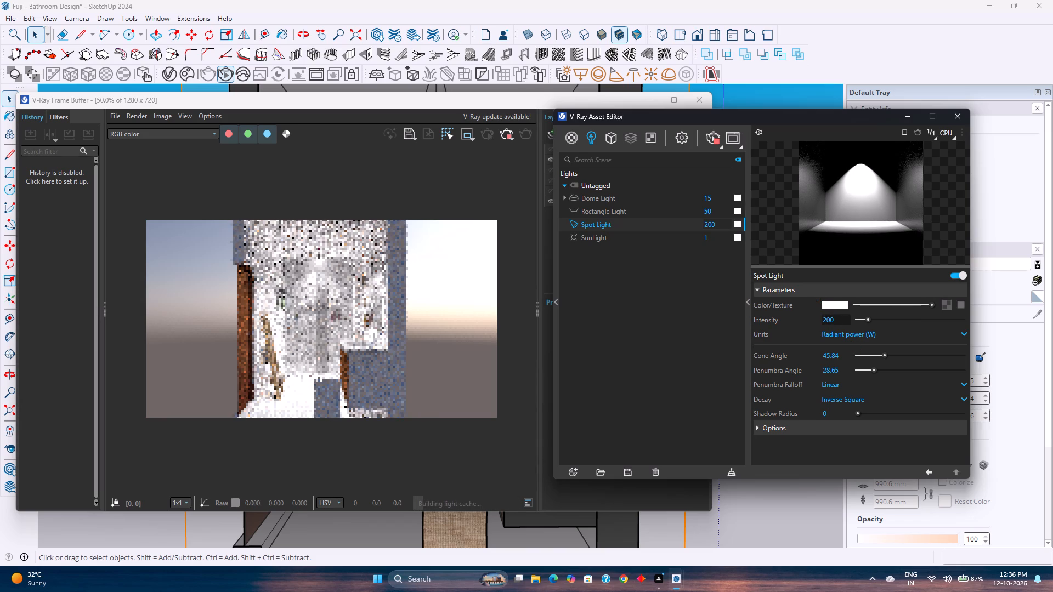
left_click(857, 389)
left_click(853, 412)
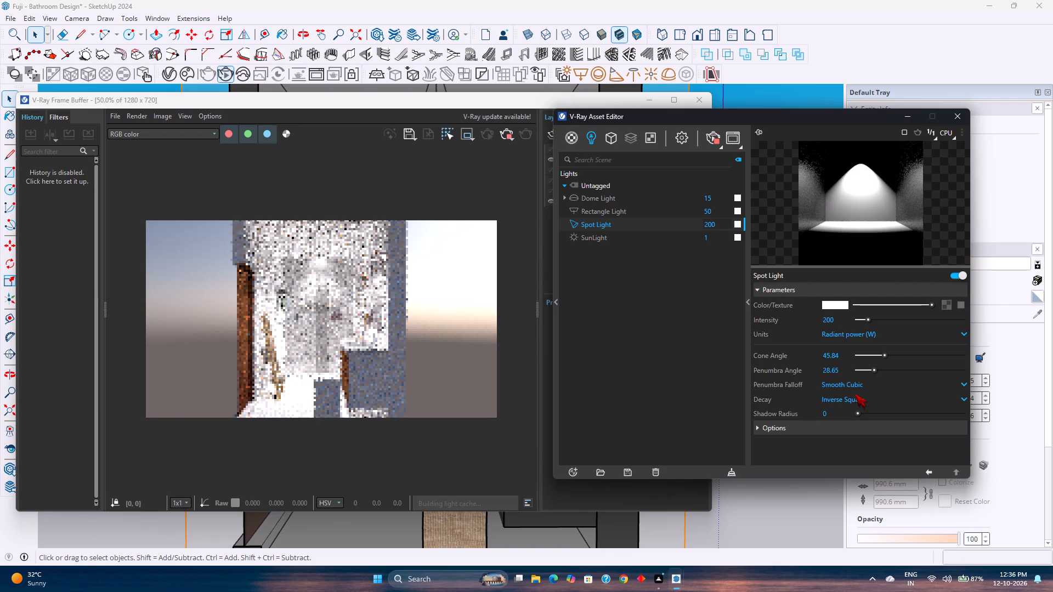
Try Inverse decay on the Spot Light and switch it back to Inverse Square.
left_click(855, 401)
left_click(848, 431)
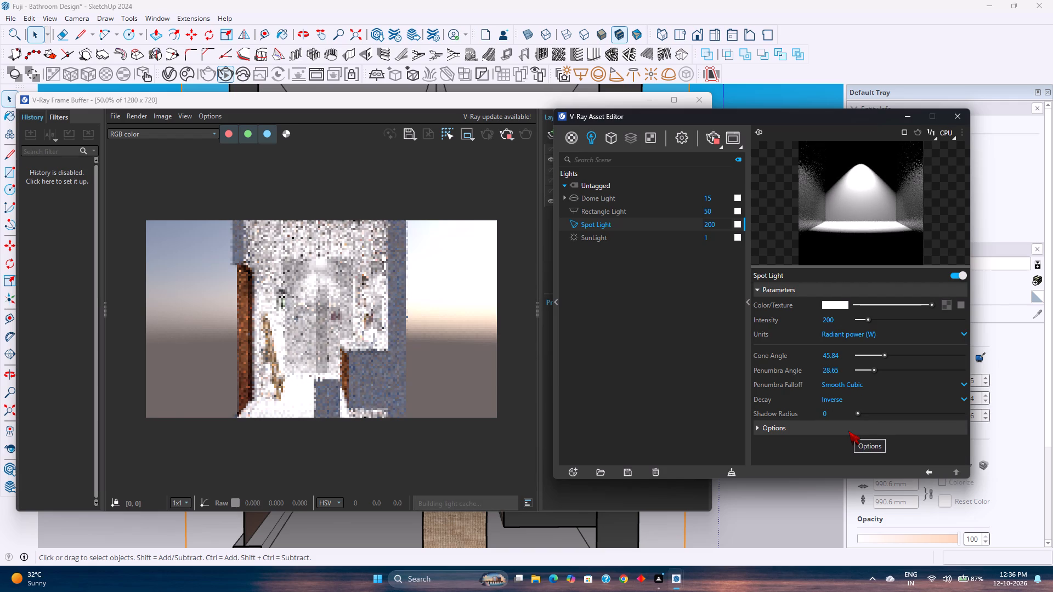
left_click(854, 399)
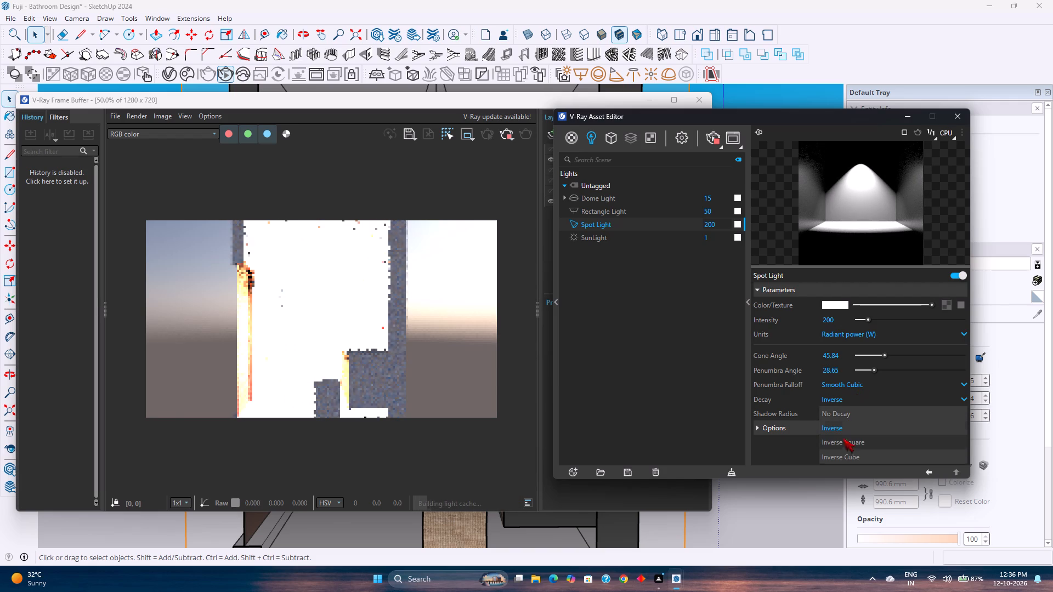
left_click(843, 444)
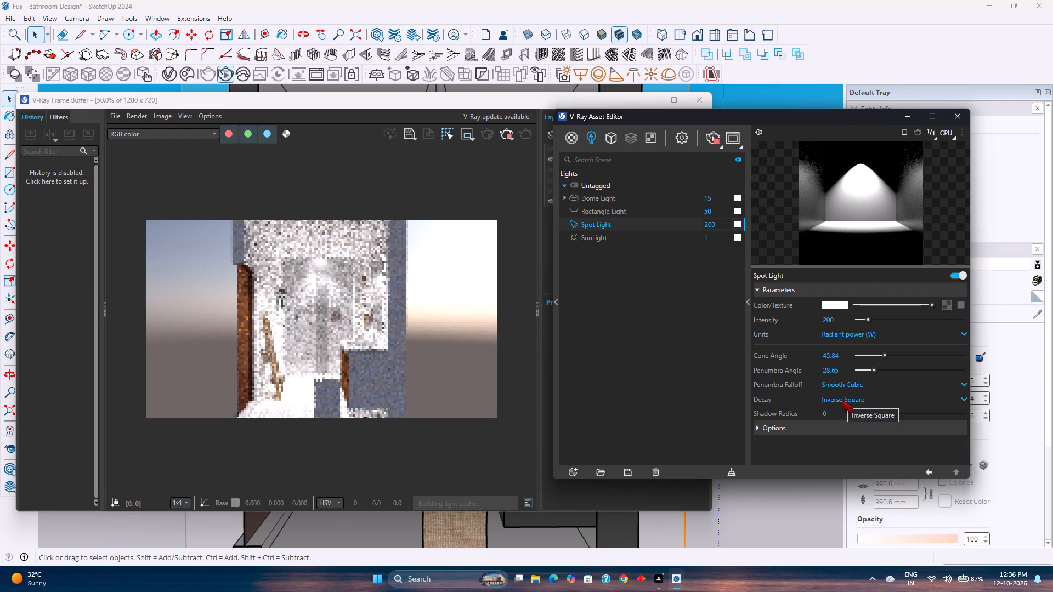
Set the Spot Light's decay to Inverse Cube.
left_click(843, 399)
left_click(840, 456)
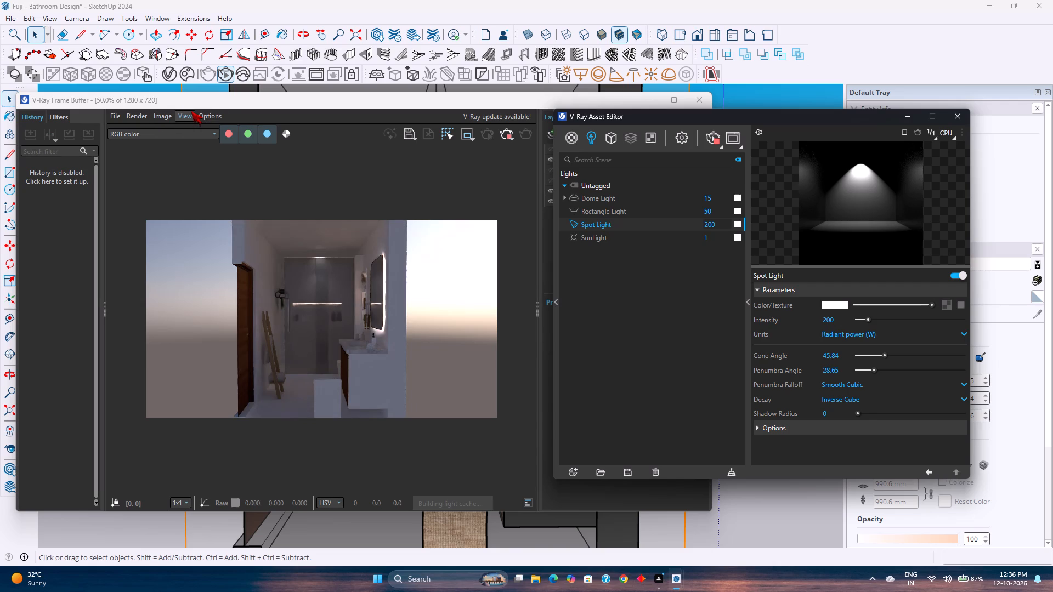
Examine the render settings' camera section, including its type, exposure and white balance options.
left_click(684, 132)
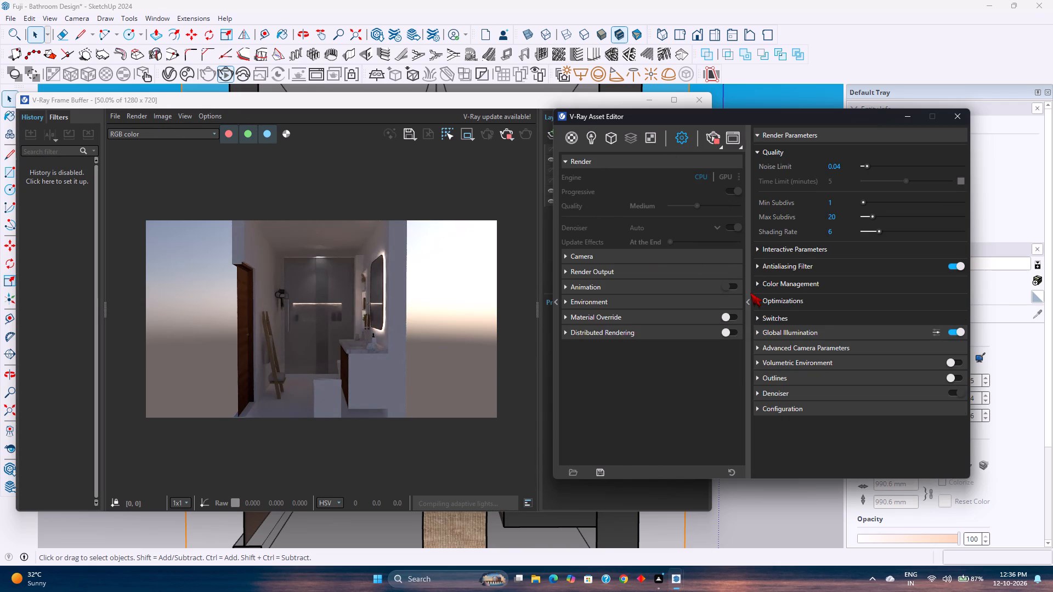
left_click(630, 254)
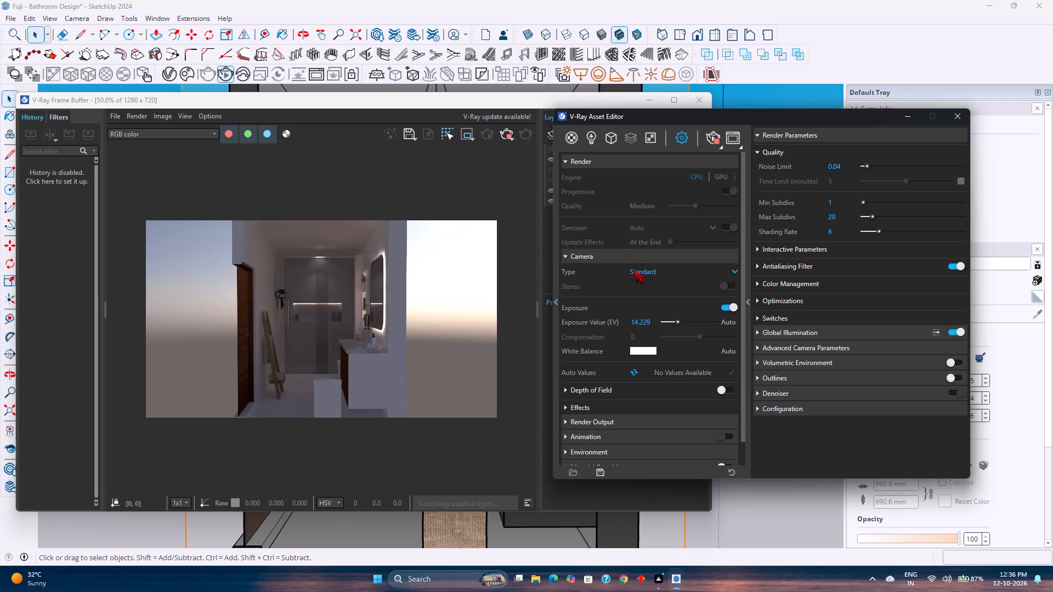
left_click(633, 270)
left_click(634, 270)
scroll(592, 333, "down", 1)
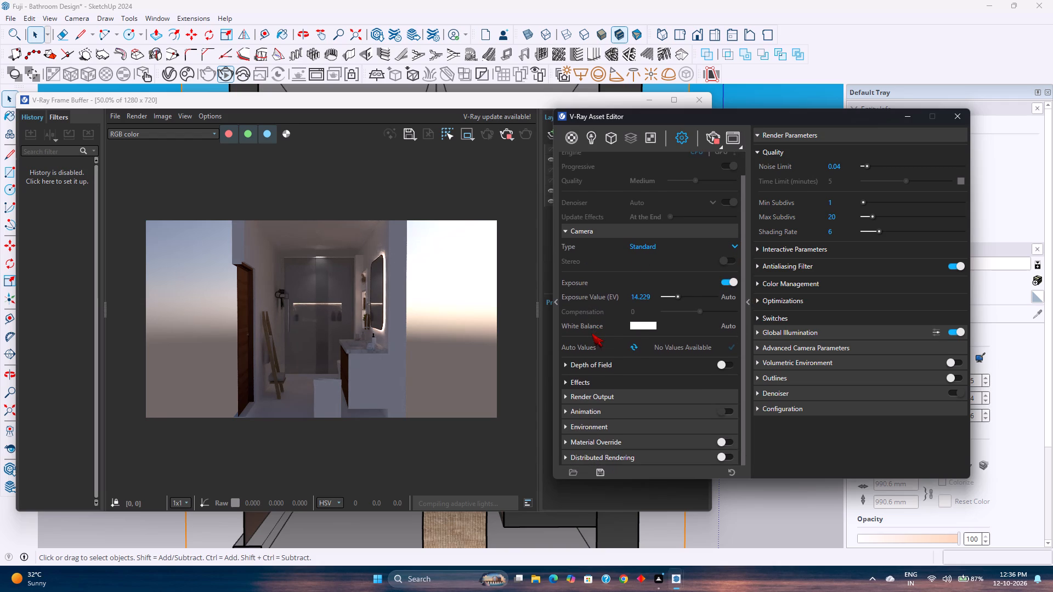
scroll(592, 333, "down", 3)
scroll(610, 299, "up", 4)
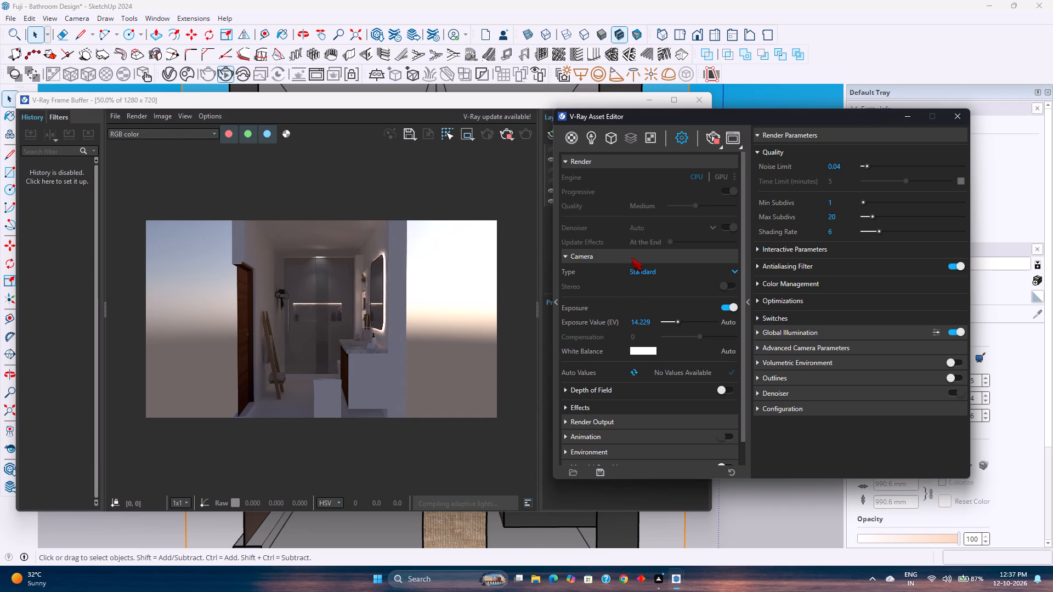
scroll(607, 243, "up", 3)
Stop the interactive render and set the denoiser to V-Ray and the render quality to Medium+.
left_click(715, 140)
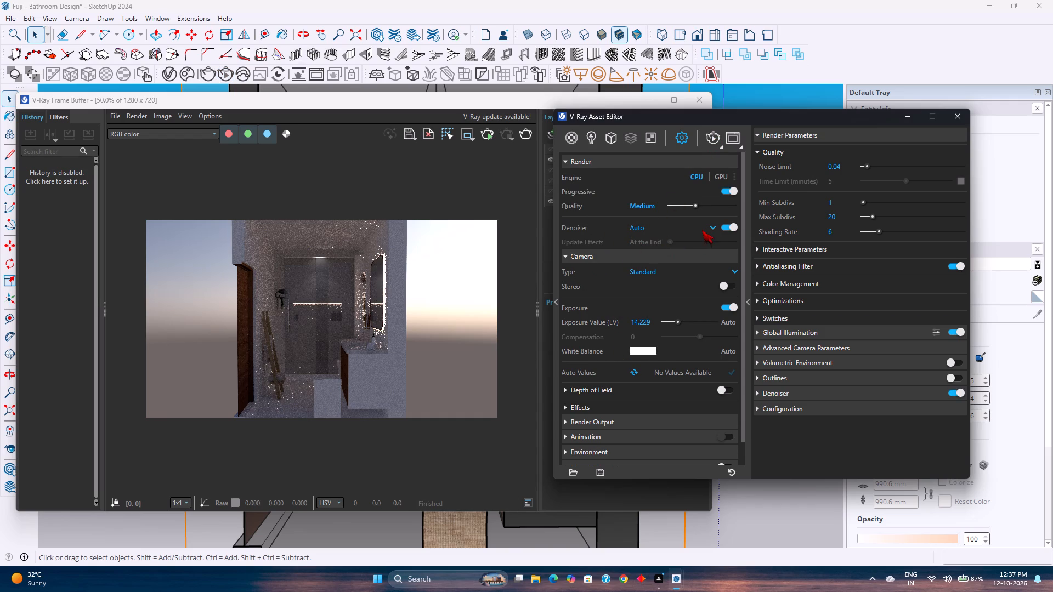
left_click(702, 230)
left_click(647, 260)
left_click(714, 203)
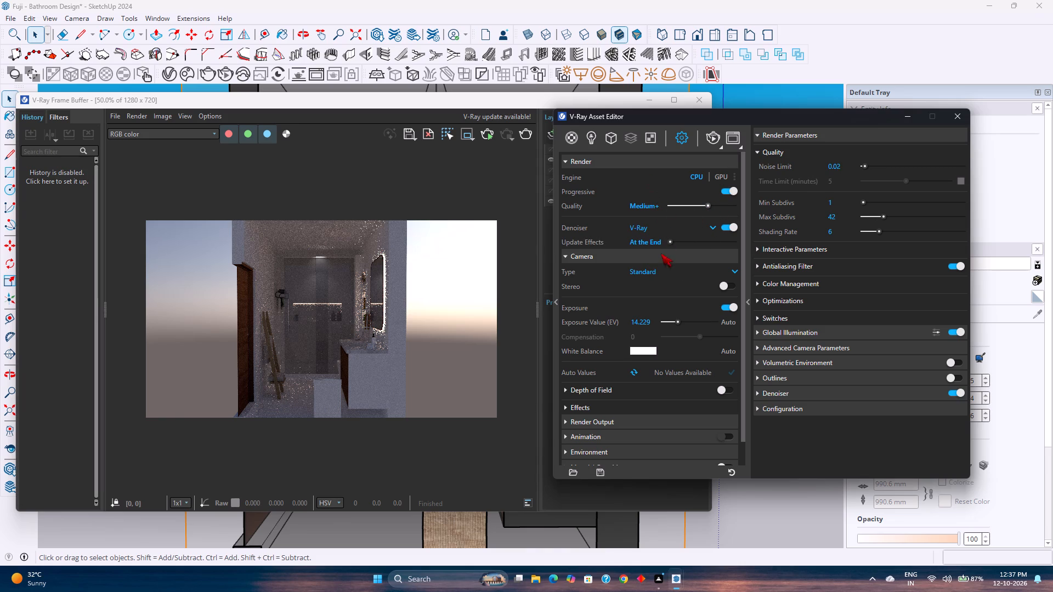
Check the available camera types and remaining camera settings, and collapse the Render Parameters section.
left_click(641, 274)
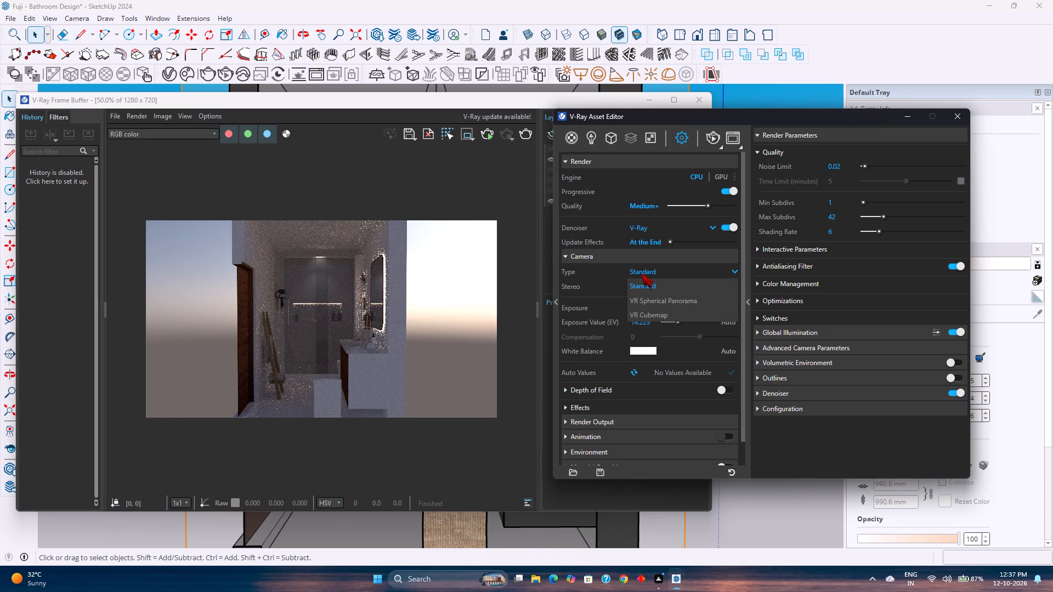
left_click(641, 274)
scroll(628, 304, "down", 3)
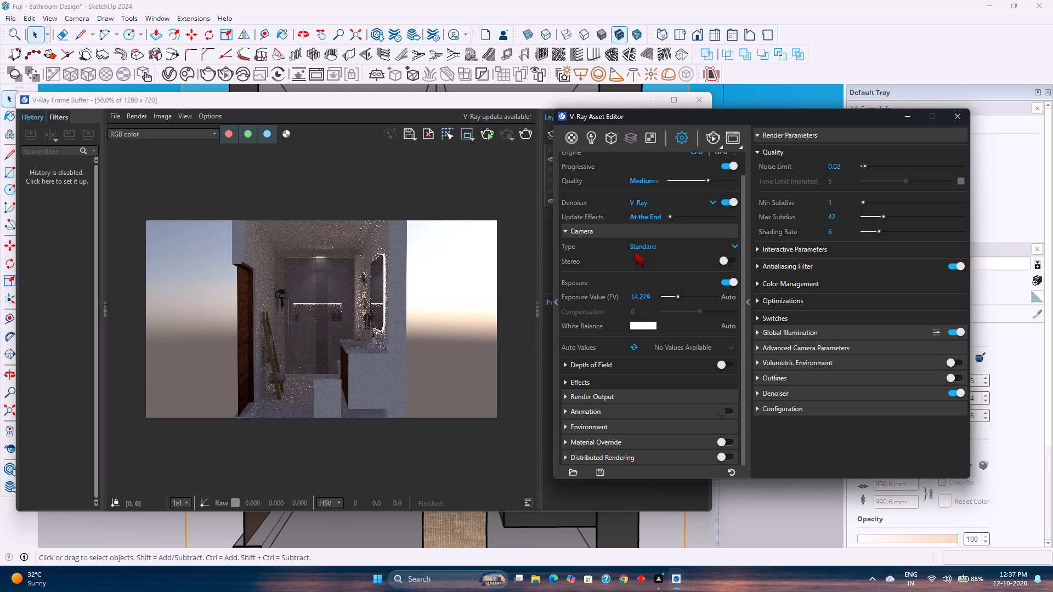
scroll(596, 235, "up", 5)
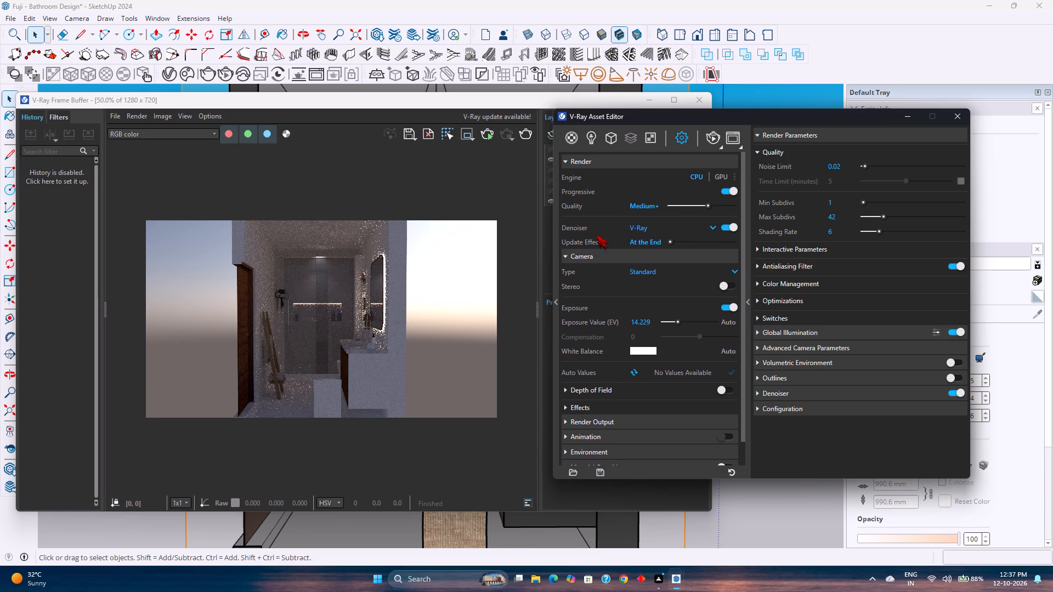
scroll(596, 235, "up", 2)
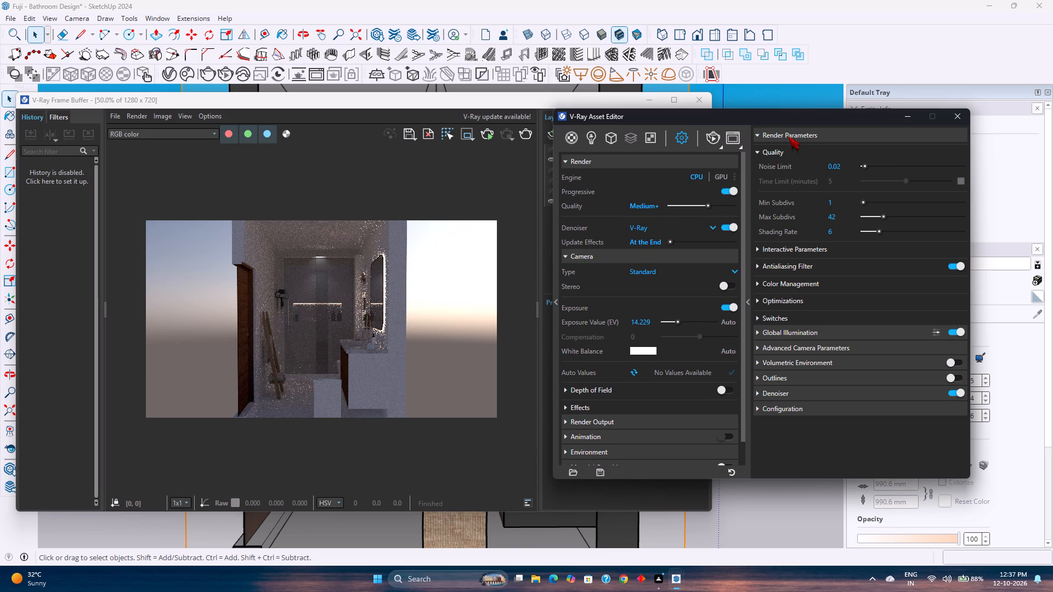
left_click(789, 136)
Set the render output aspect ratio to 4:5 - Portrait.
scroll(618, 246, "down", 9)
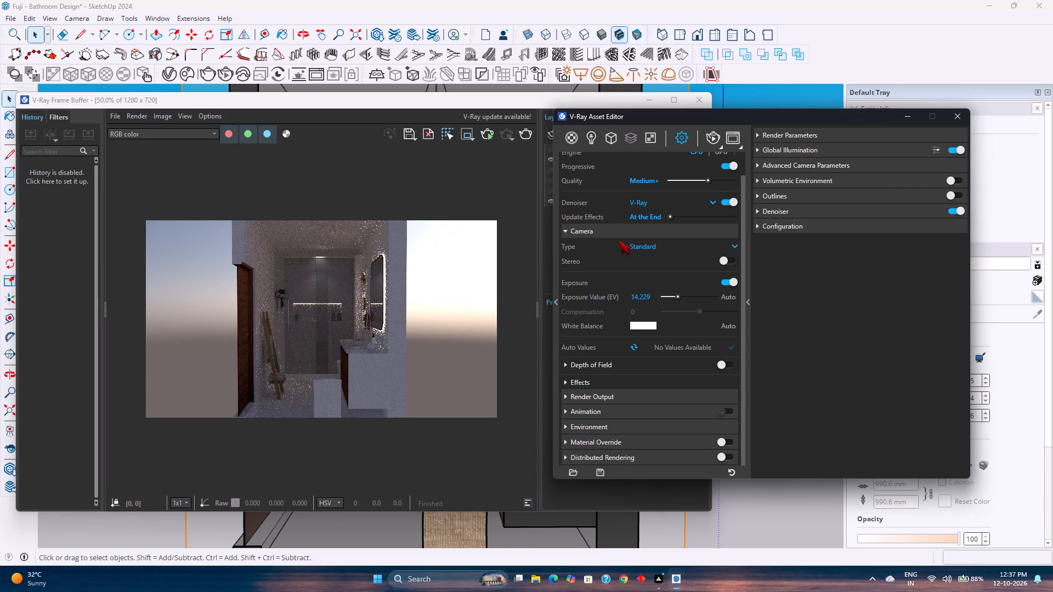
left_click(626, 399)
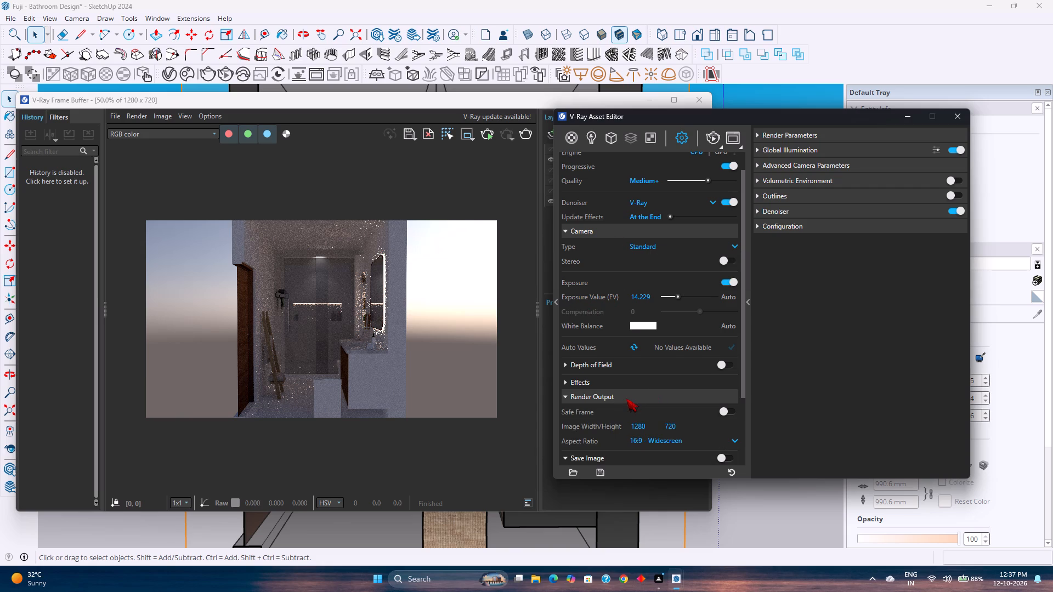
scroll(608, 392, "down", 3)
left_click(690, 348)
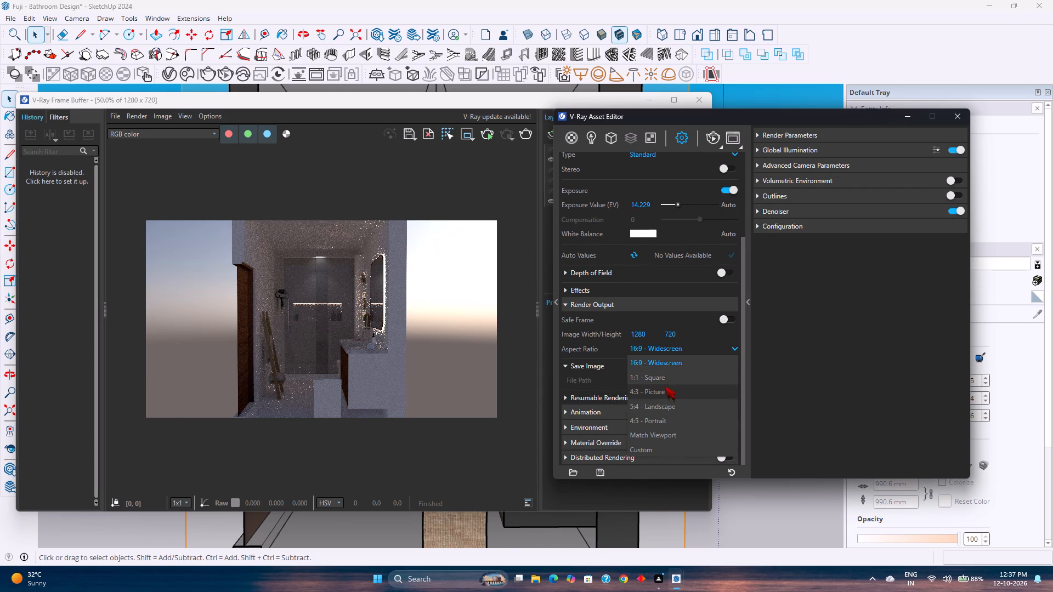
left_click(666, 418)
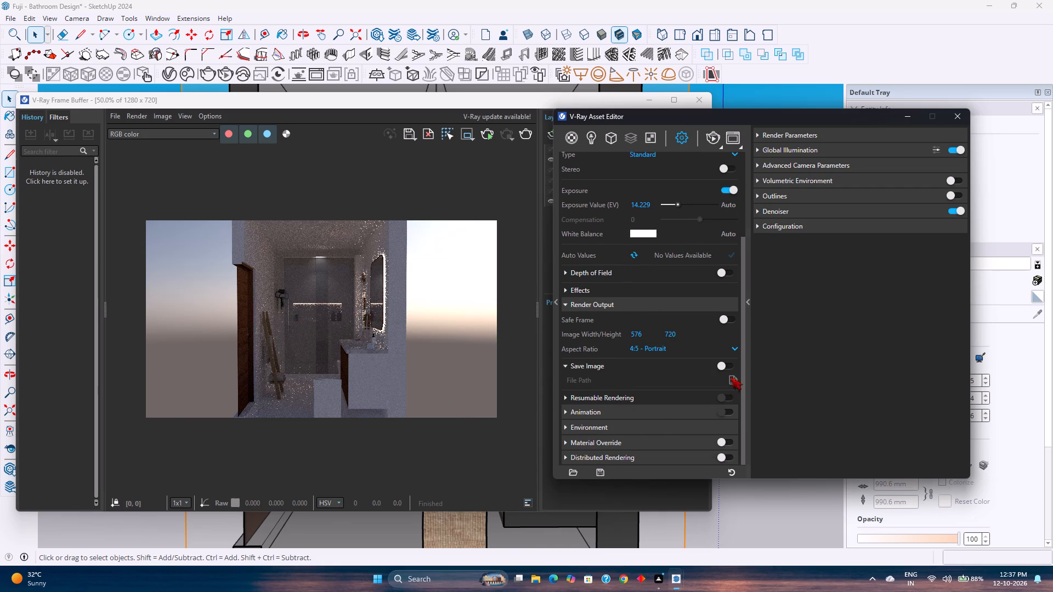
Restart the interactive render in the portrait format and move the frame buffer so the whole image is clear of the Asset Editor.
left_click(712, 135)
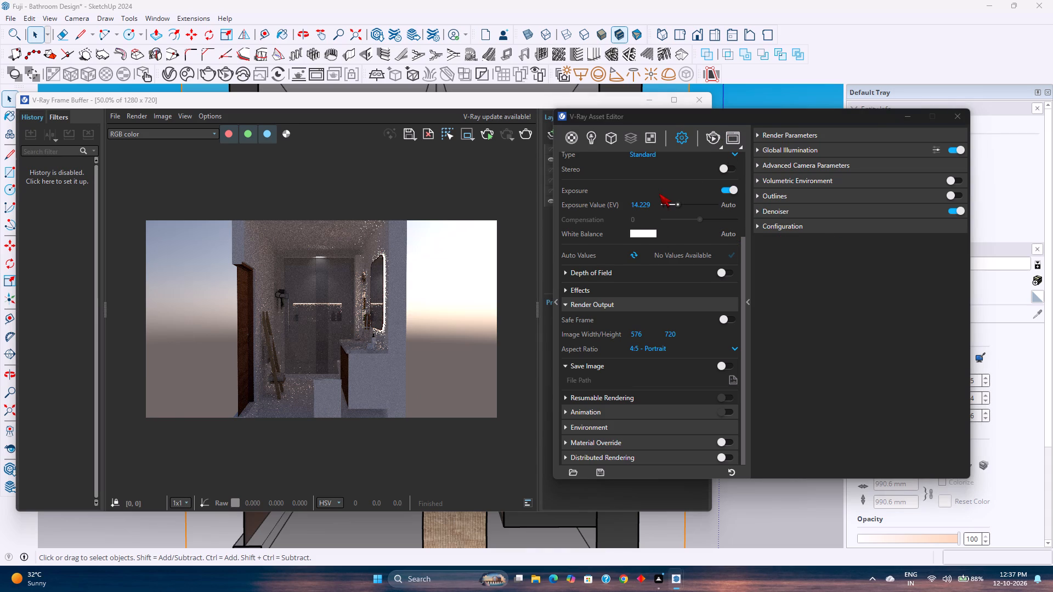
left_click(414, 319)
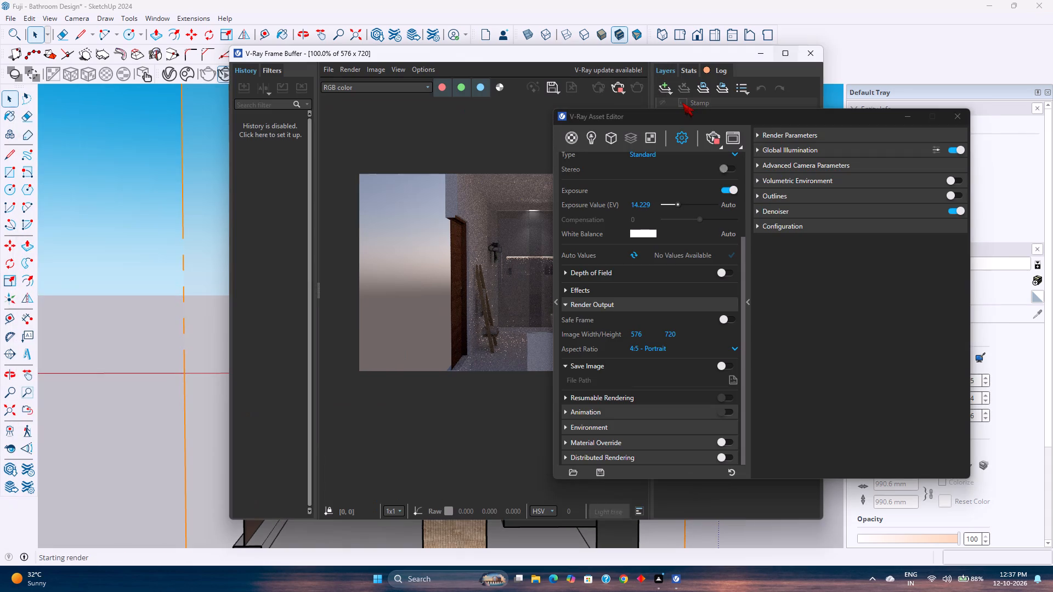
left_click_drag(538, 52, 414, 62)
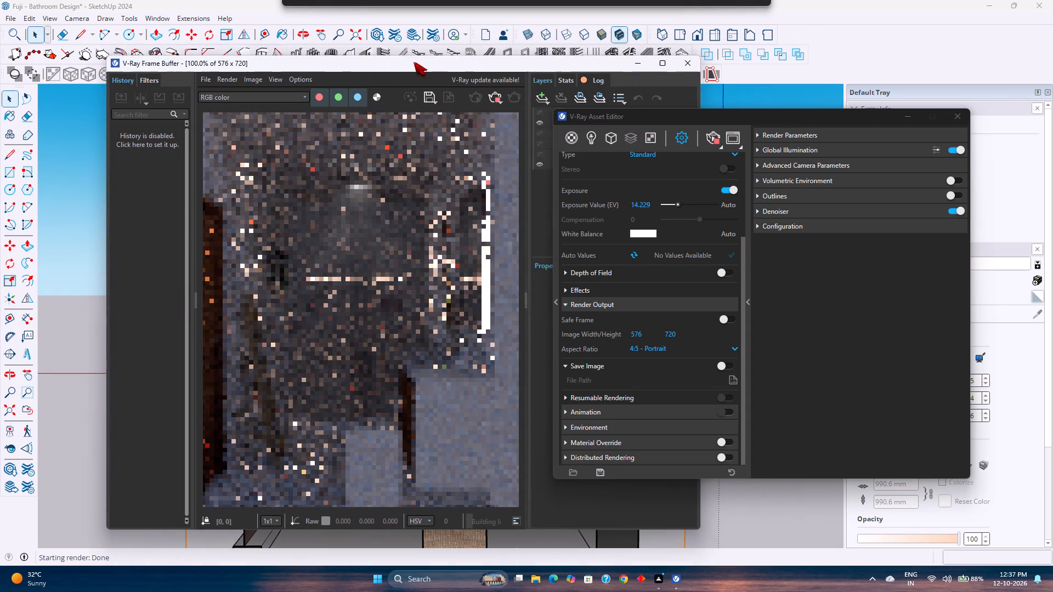
left_click_drag(414, 62, 387, 42)
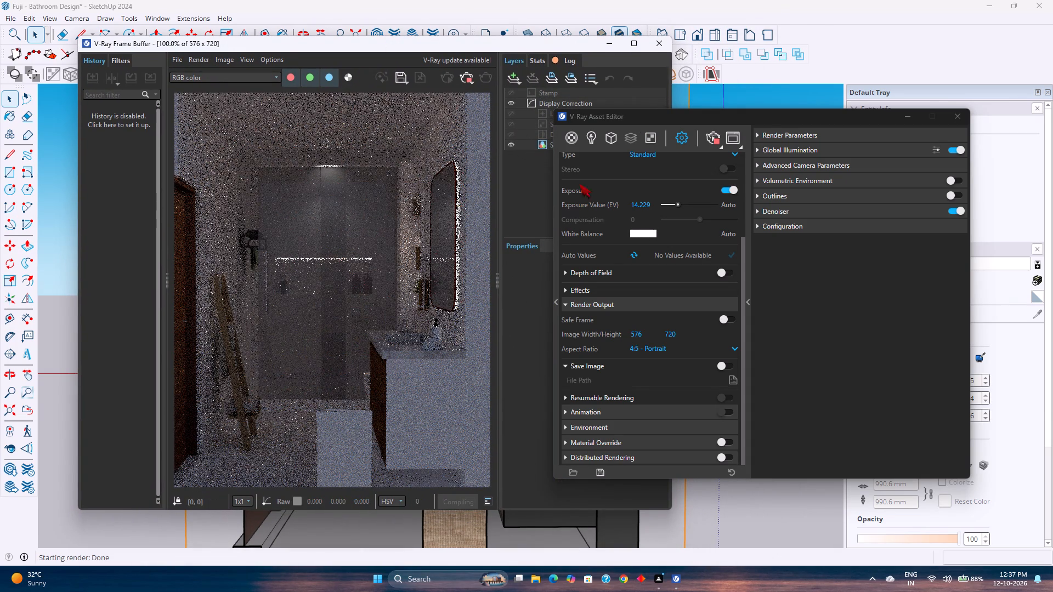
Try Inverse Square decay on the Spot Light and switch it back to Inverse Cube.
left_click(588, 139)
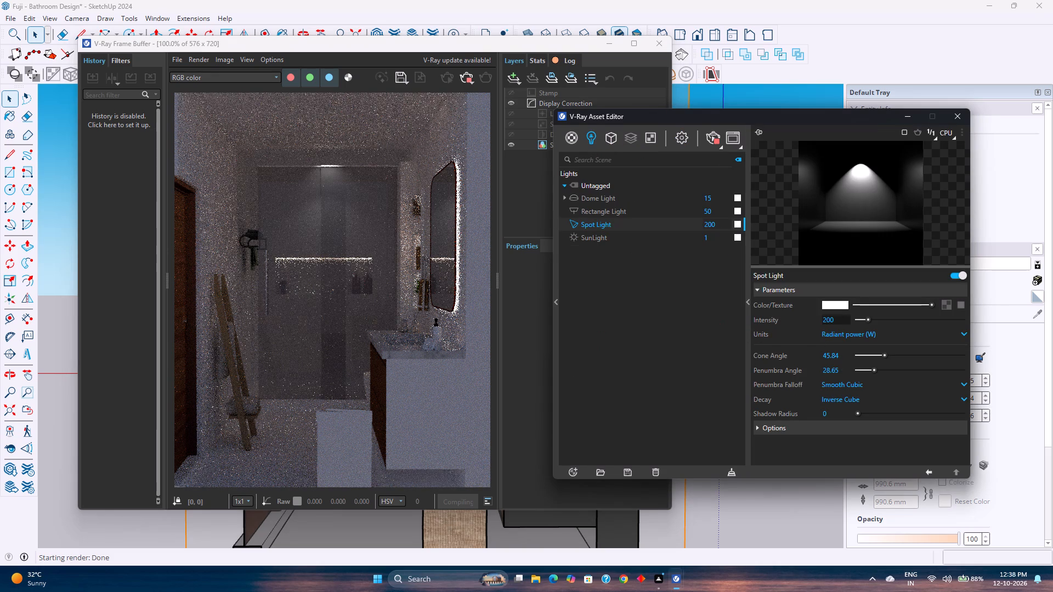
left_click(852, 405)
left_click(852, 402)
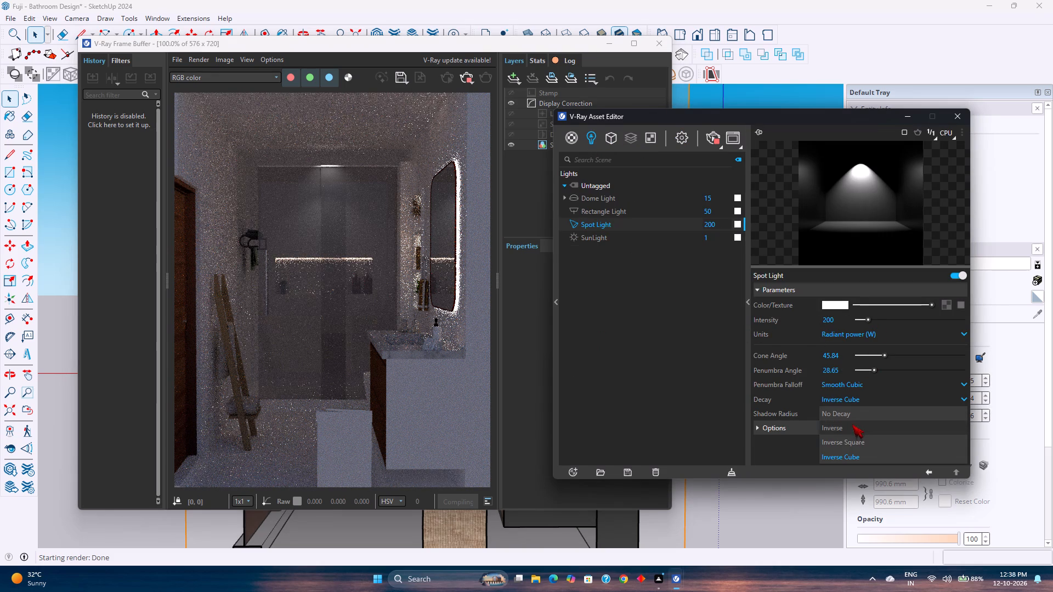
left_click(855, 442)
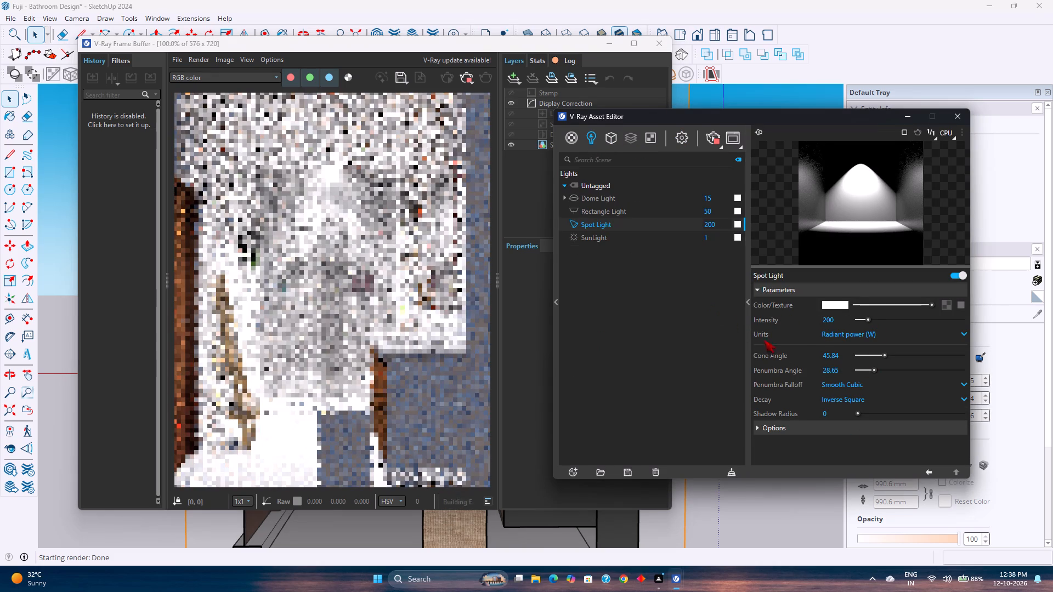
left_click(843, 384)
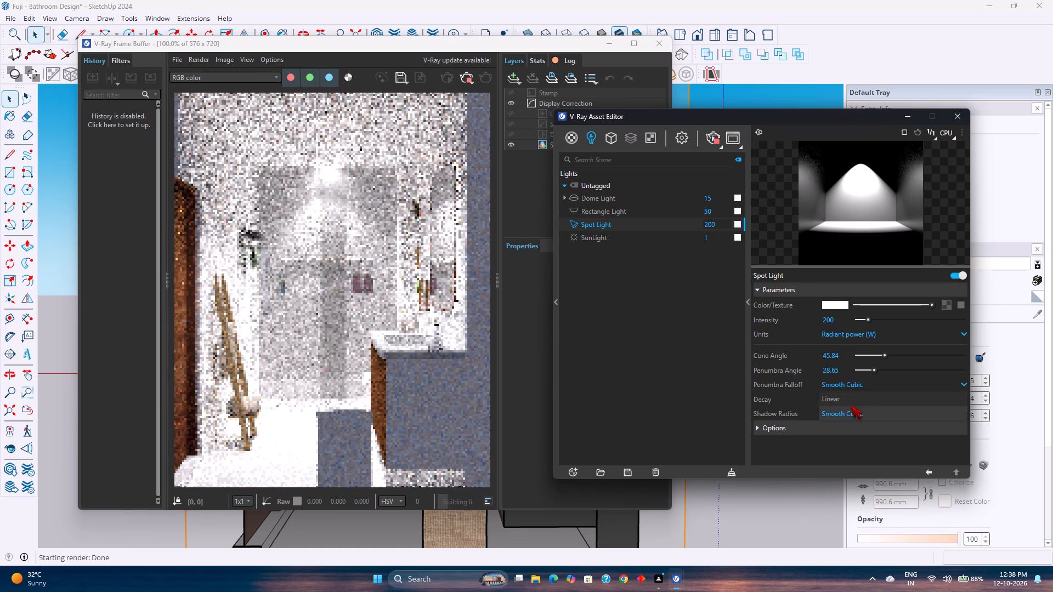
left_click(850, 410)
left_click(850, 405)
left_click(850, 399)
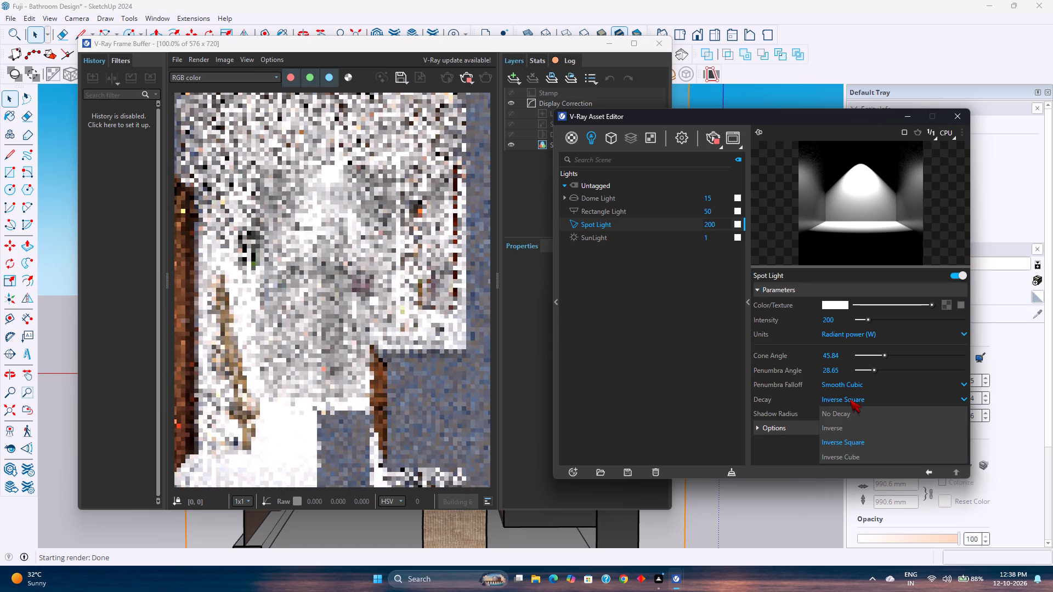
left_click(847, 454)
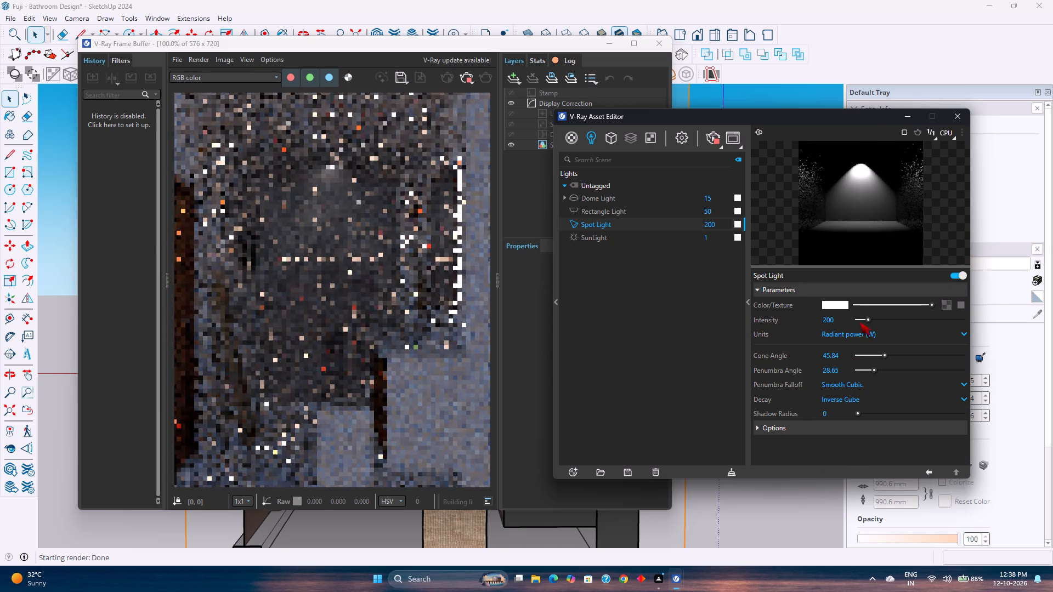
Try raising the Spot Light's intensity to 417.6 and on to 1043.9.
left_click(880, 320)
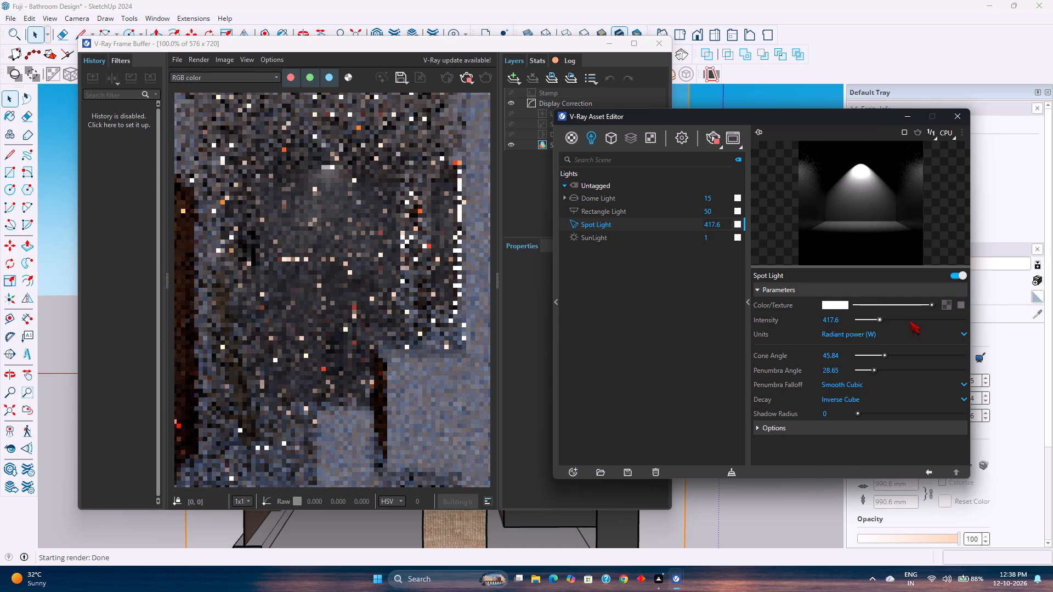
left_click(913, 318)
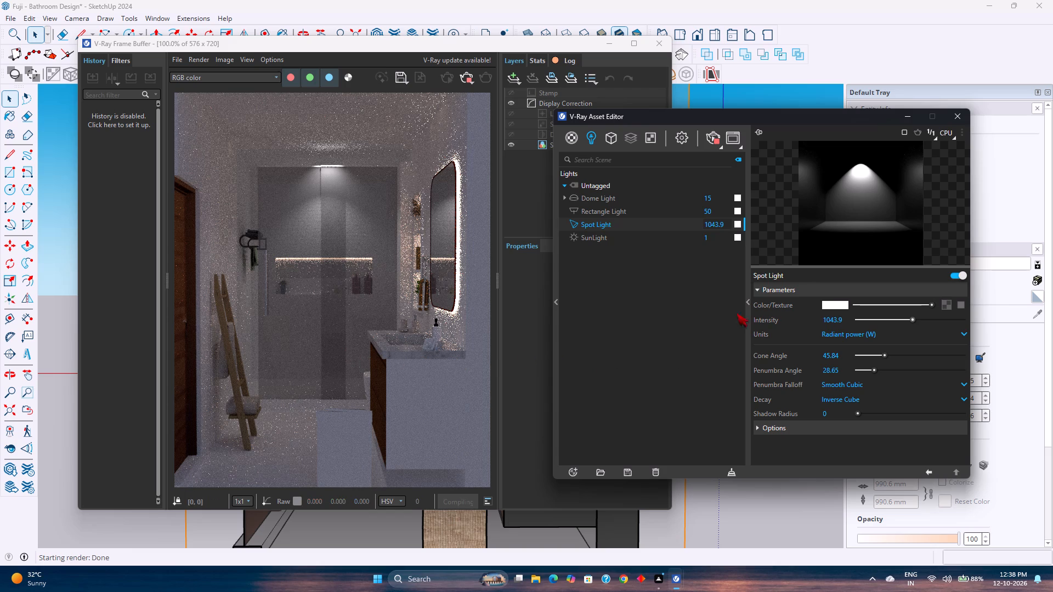
Set the Spot Light's decay to Inverse Square and its intensity to 100.
left_click(830, 401)
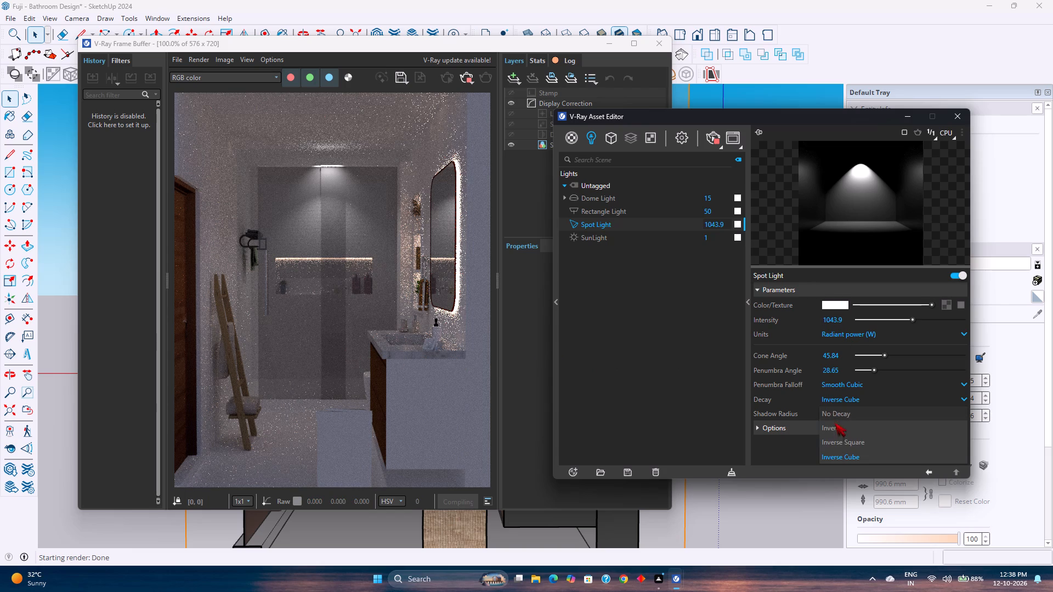
left_click(836, 443)
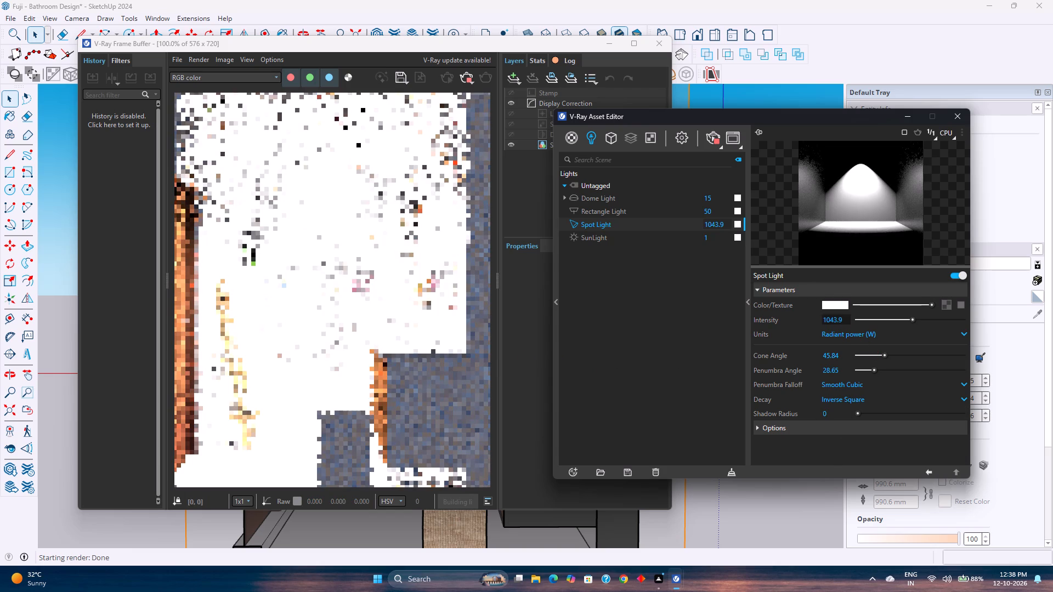
double_click(841, 321)
type("100")
key("Return")
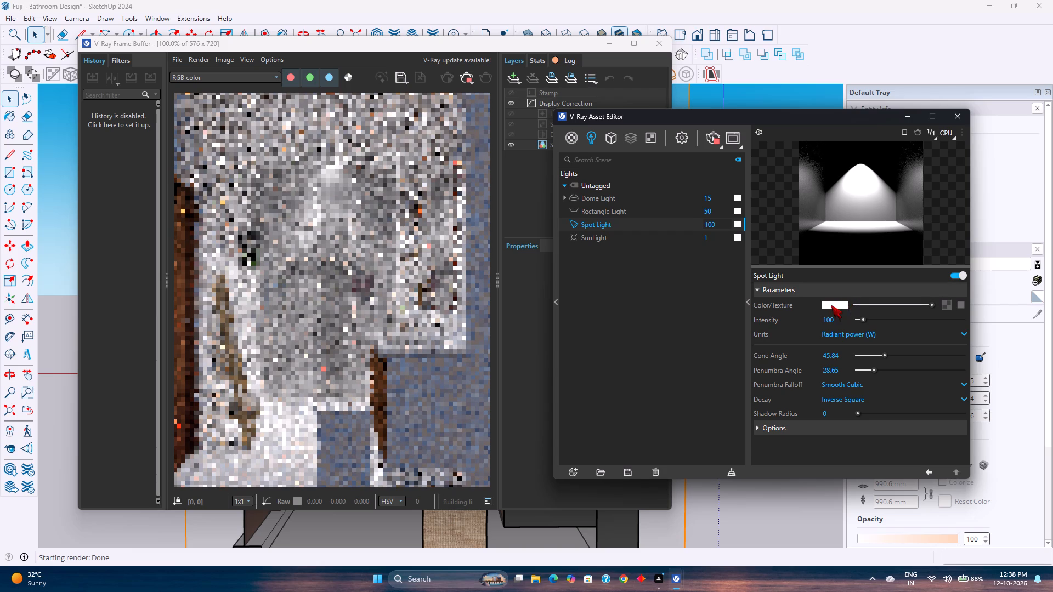
Set the Spot Light's colour to a warm peach with RGB 0.976, 0.795, 0.632.
left_click(831, 305)
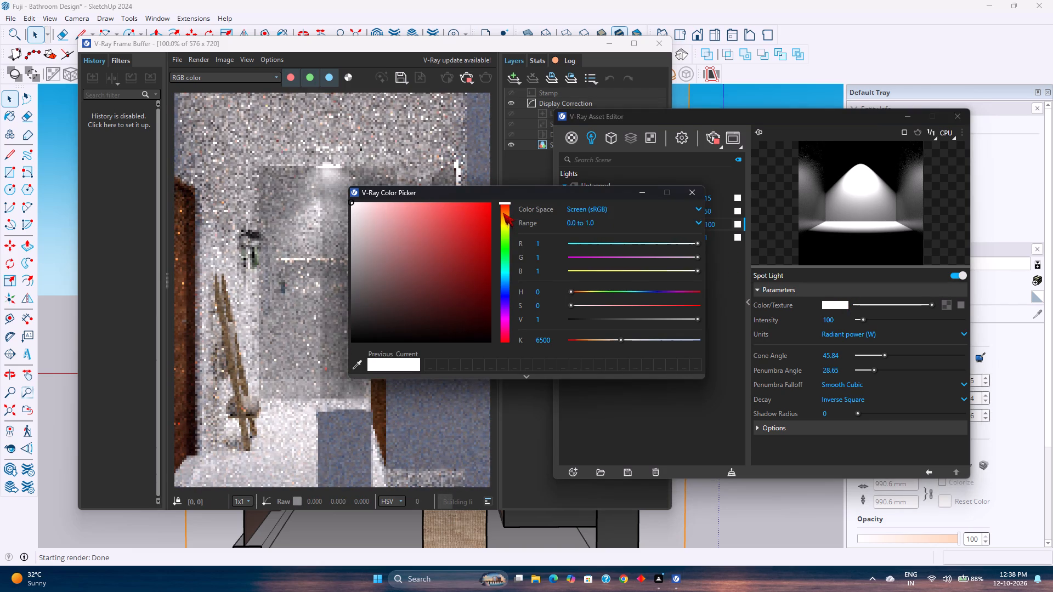
left_click(503, 213)
left_click(400, 206)
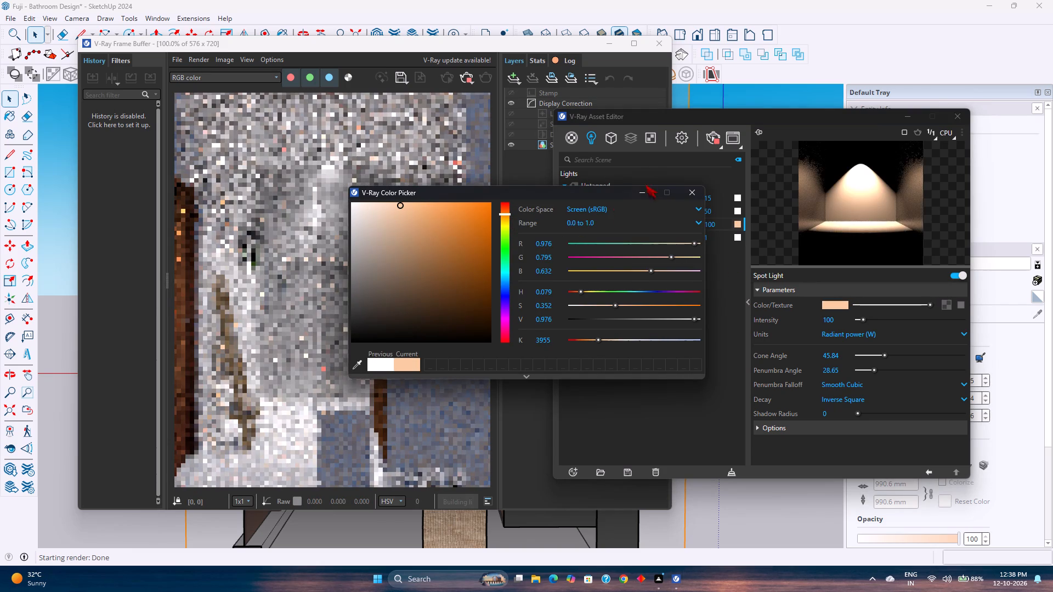
left_click(700, 195)
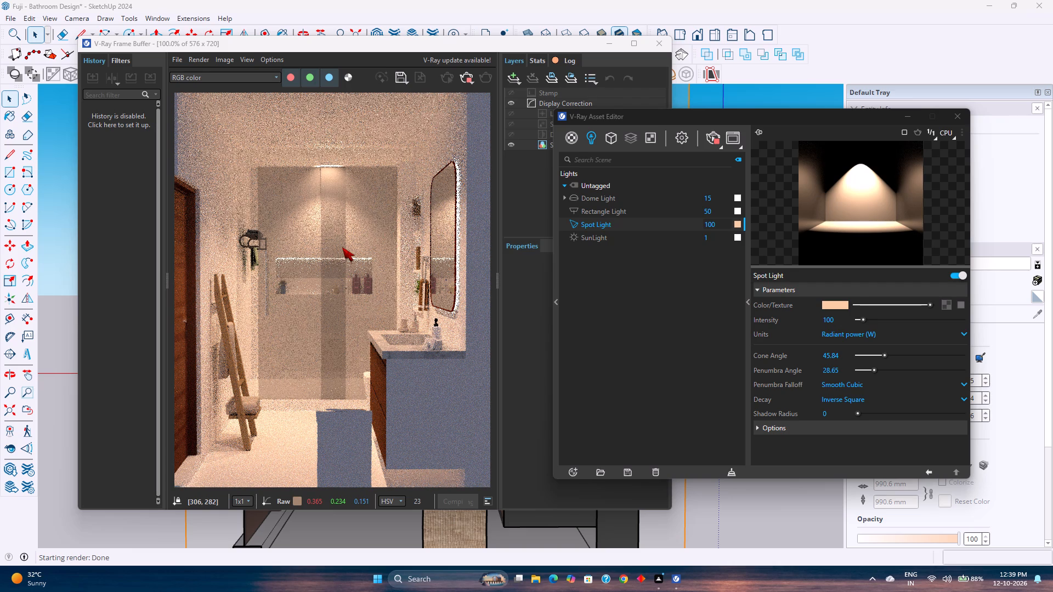
Examine the warm-lit interactive render from a more angled viewpoint, checking the shower and vanity up close and as a whole.
middle_click_drag(223, 535, 233, 535)
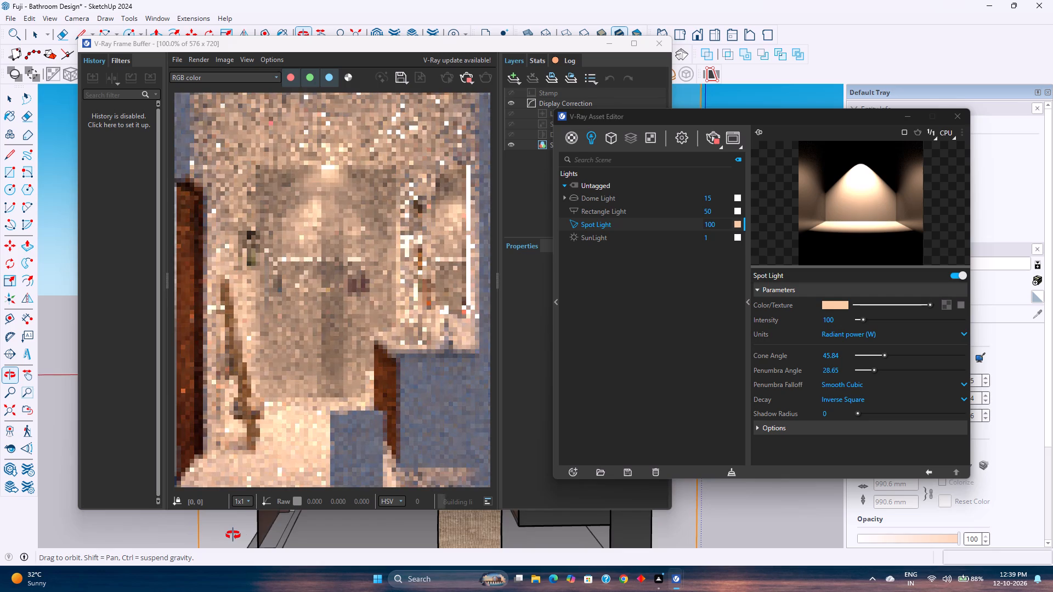
middle_click_drag(233, 535, 274, 541)
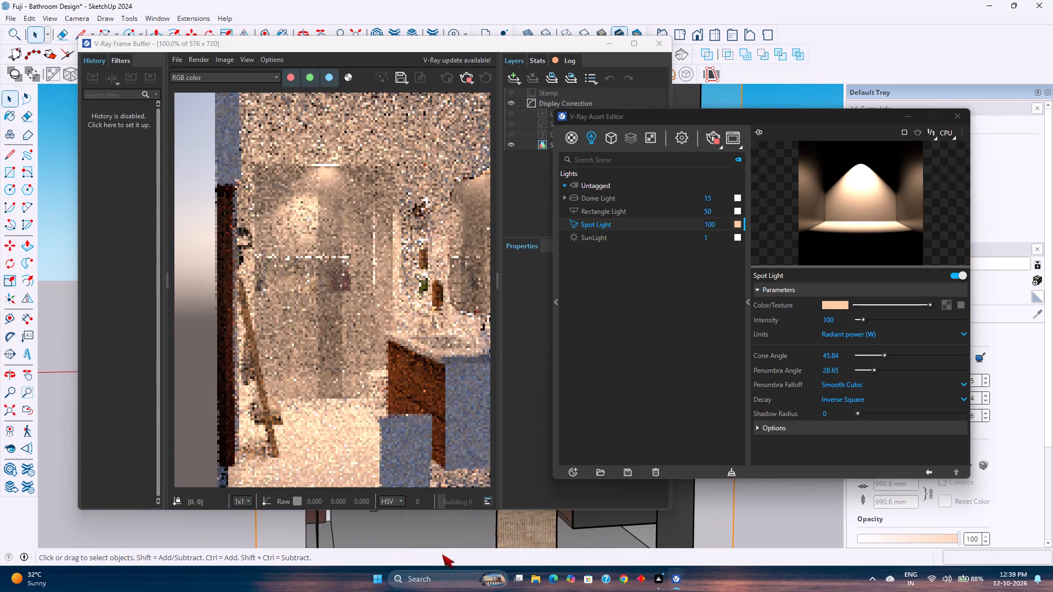
scroll(782, 508, "up", 1)
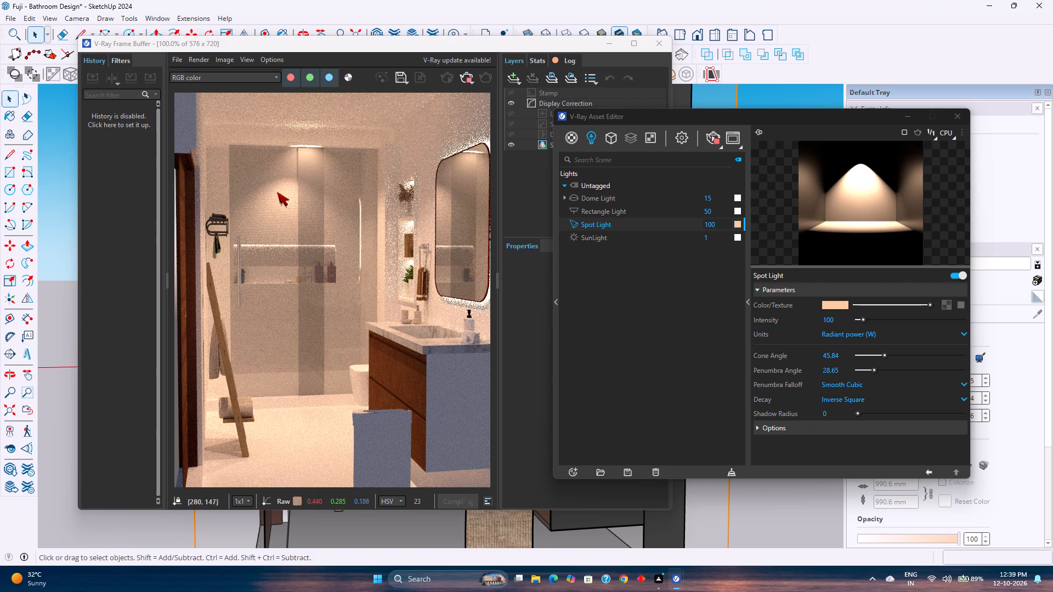
scroll(306, 265, "up", 3)
scroll(306, 265, "down", 2)
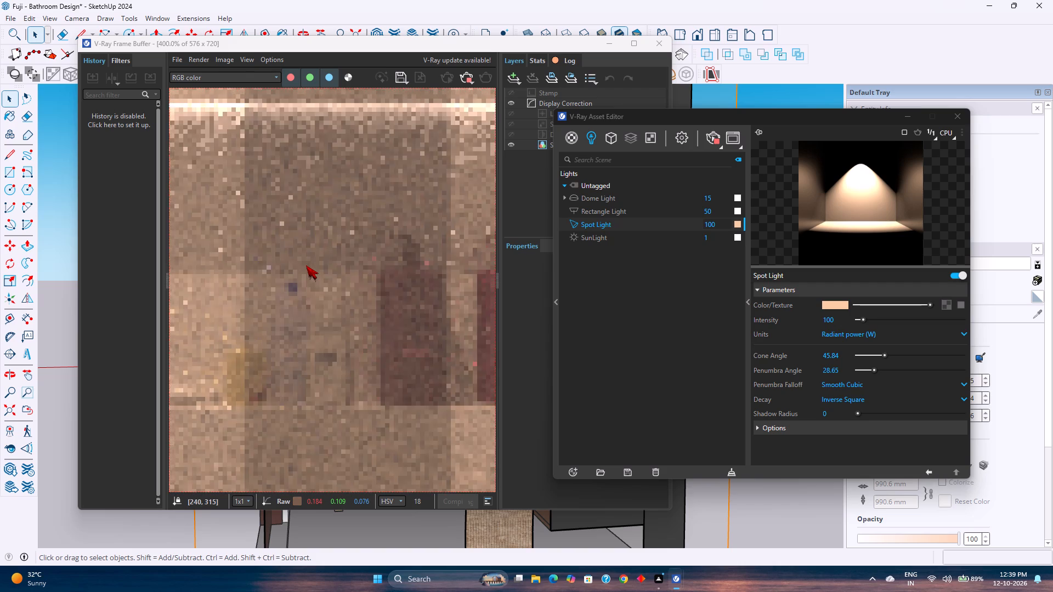
scroll(306, 265, "down", 2)
scroll(304, 247, "up", 2)
scroll(304, 247, "down", 1)
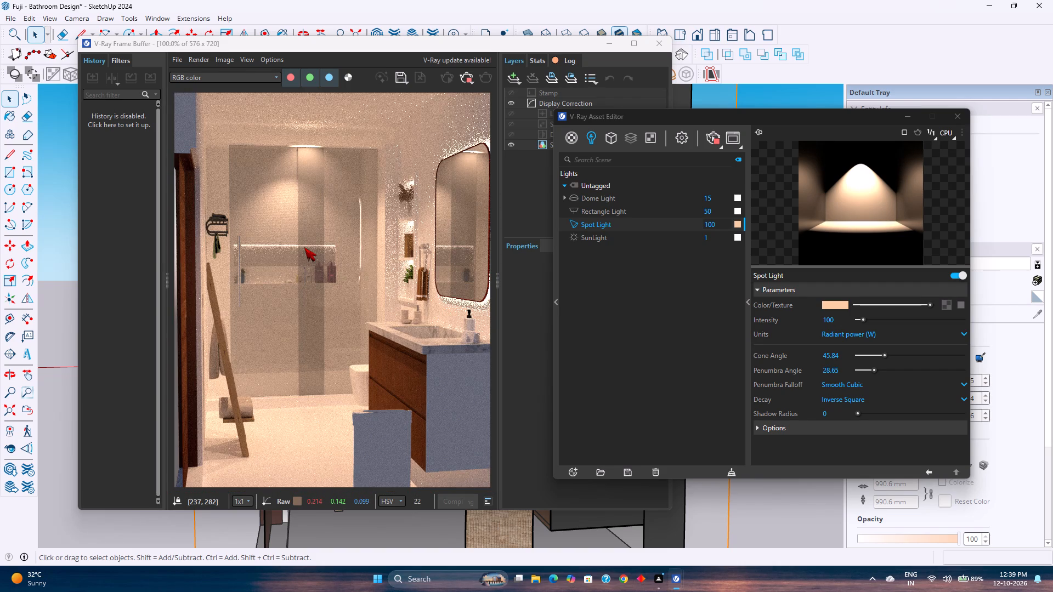
scroll(304, 247, "down", 1)
scroll(304, 247, "up", 1)
scroll(304, 247, "down", 1)
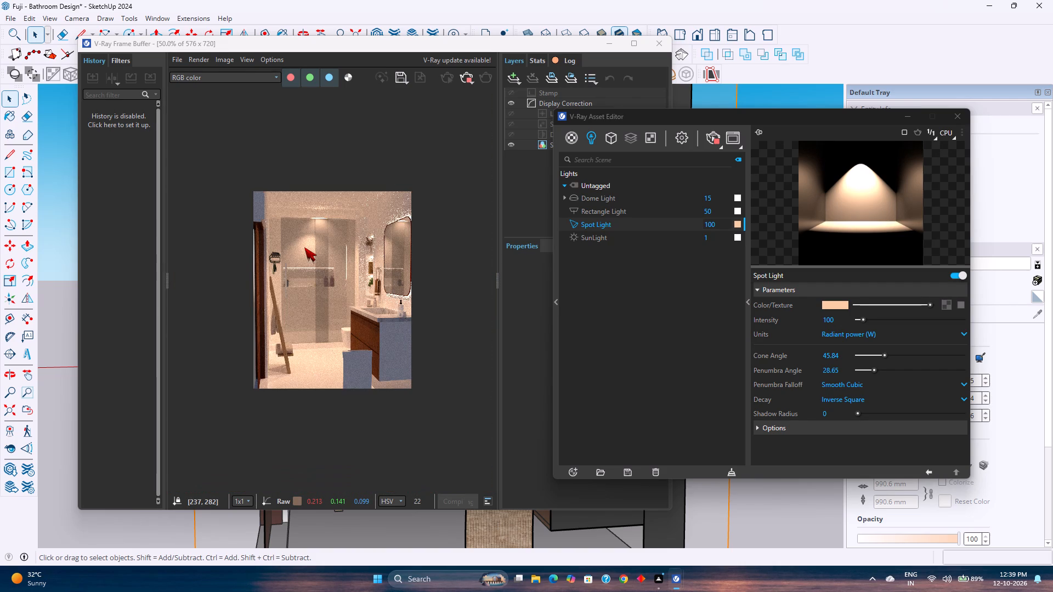
Close the V-Ray Asset Editor and the frame buffer.
left_click(958, 118)
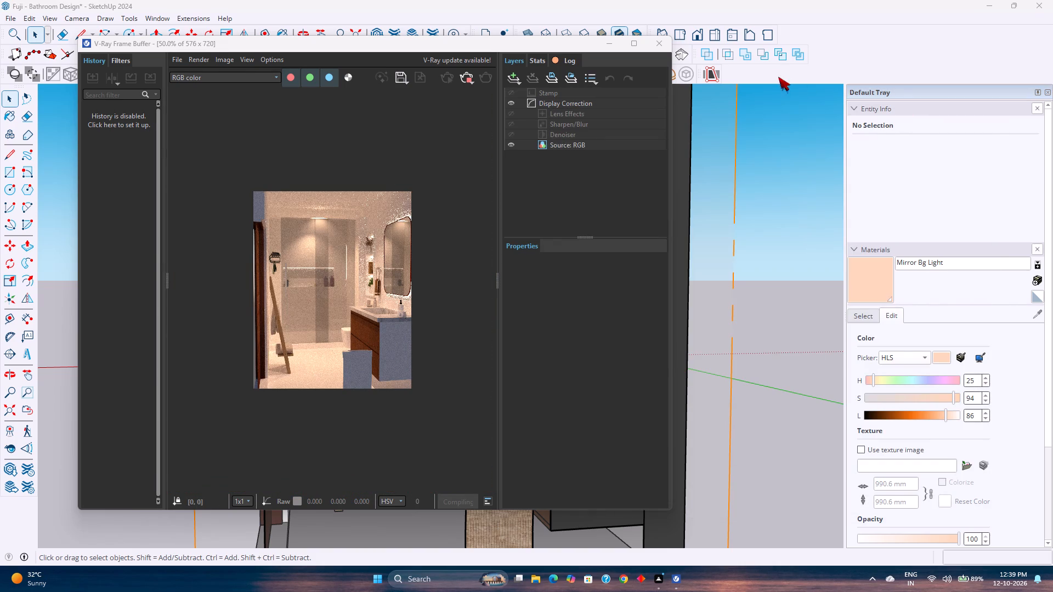
left_click(665, 47)
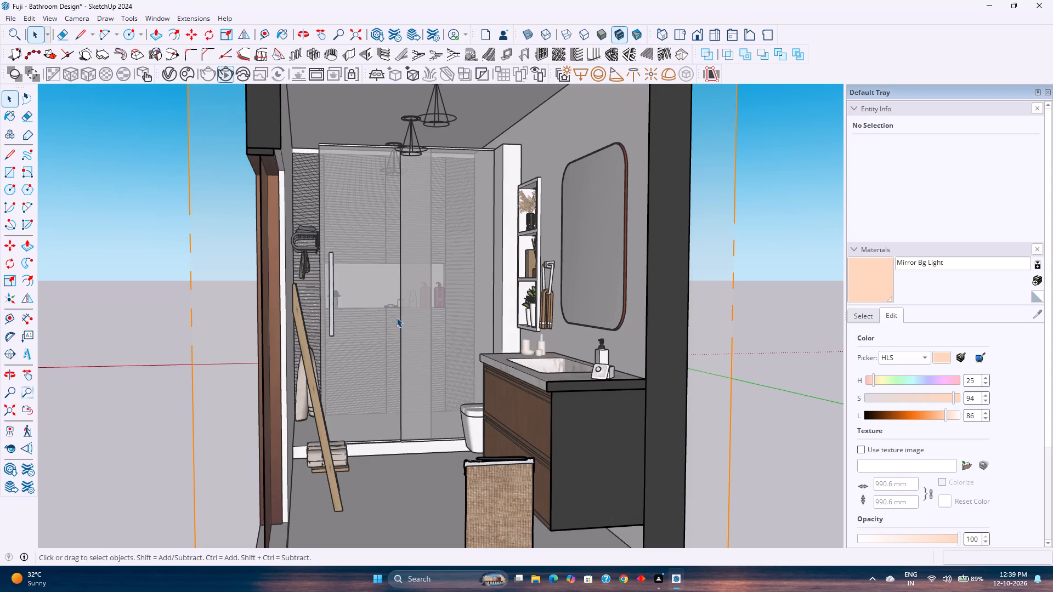
Place a second section plane on the long outer wall containing the wooden door, keeping the default name and symbol.
scroll(397, 317, "down", 6)
middle_click_drag(397, 317, 722, 340)
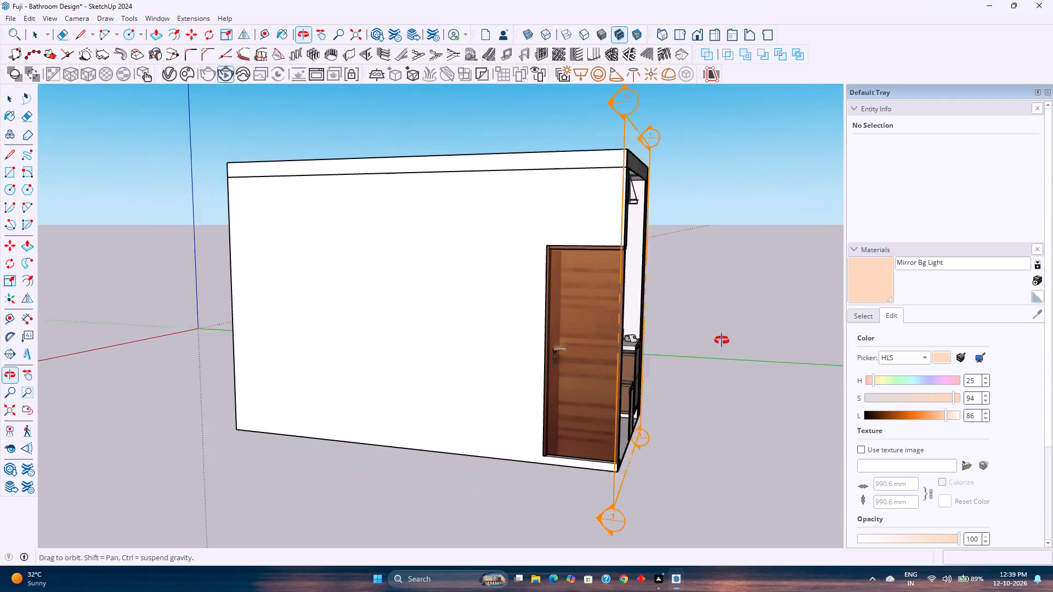
middle_click_drag(722, 340, 722, 340)
middle_click_drag(708, 237, 514, 285)
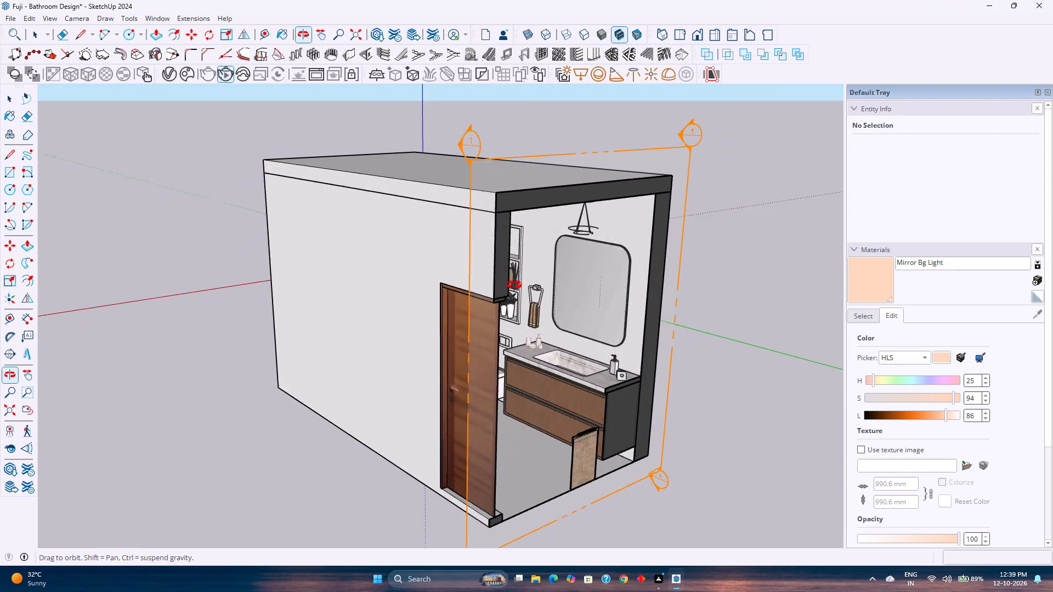
middle_click_drag(514, 285, 506, 285)
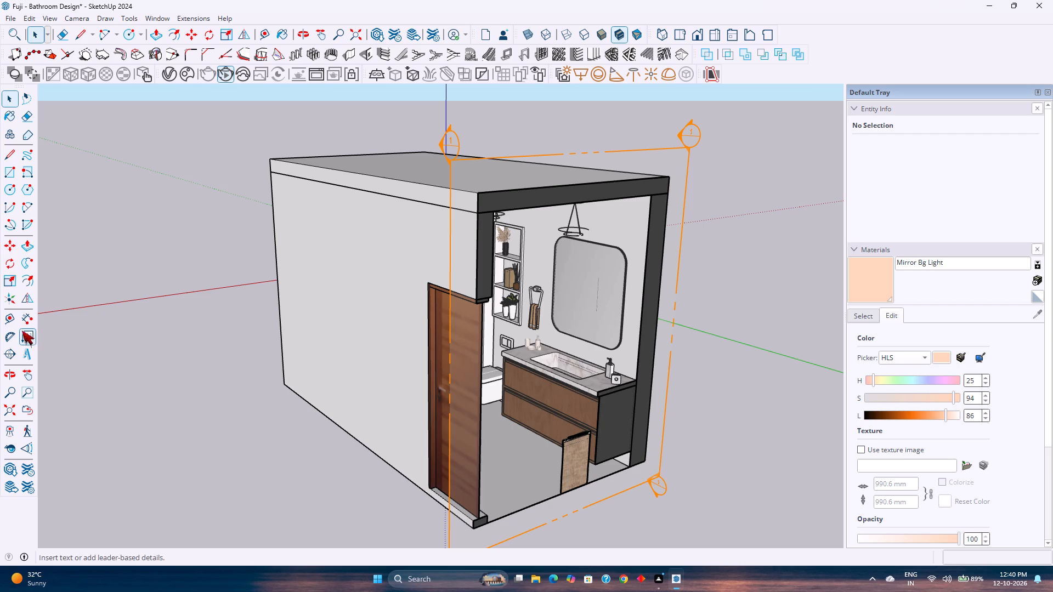
left_click(10, 358)
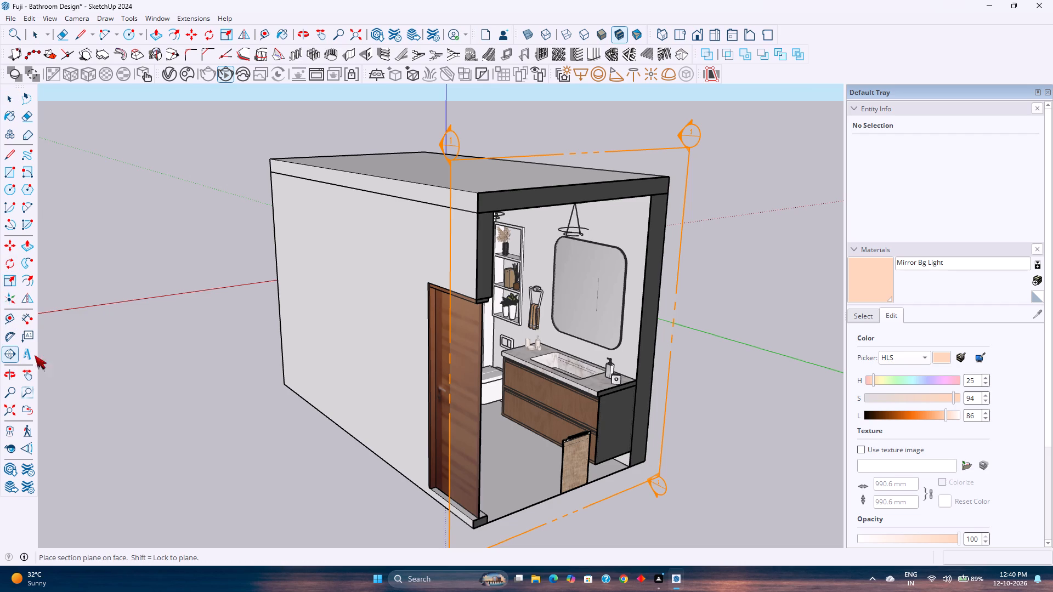
left_click(309, 358)
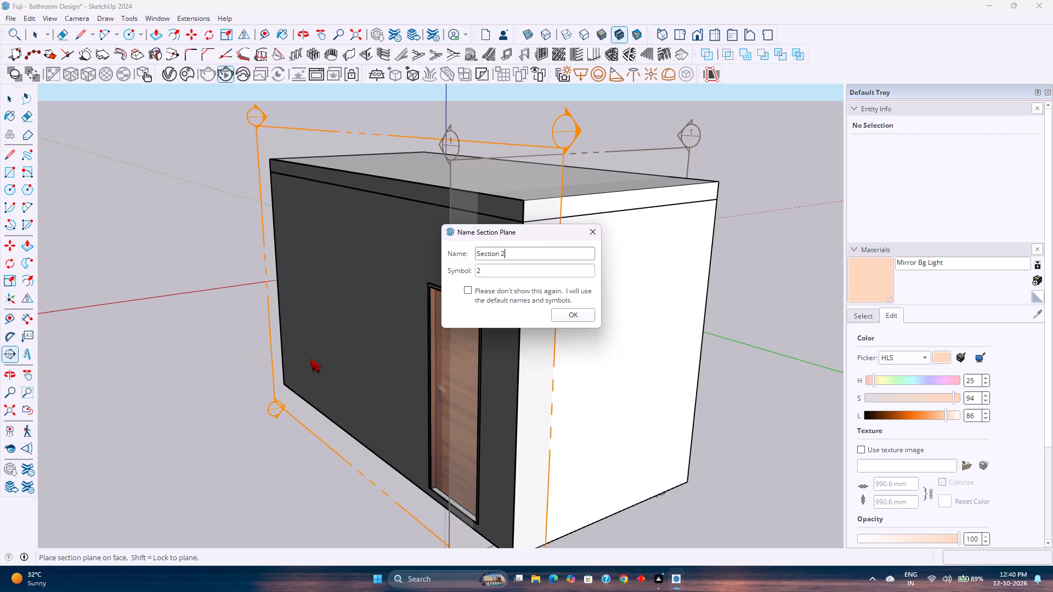
left_click(577, 314)
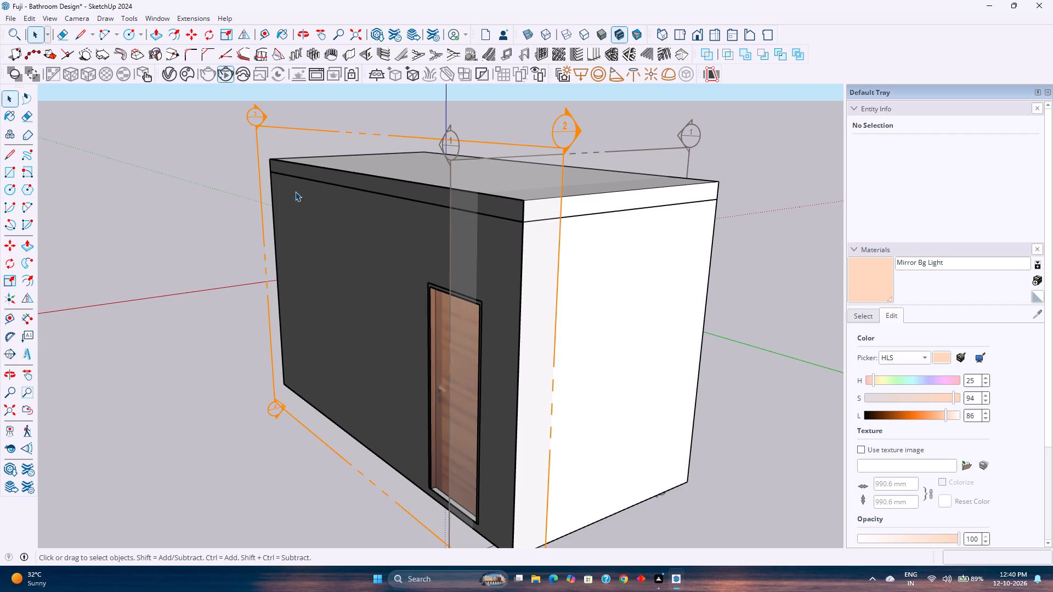
Move the new section plane about 6 3/16" inward along the red axis so it cuts through the long wall.
key("m")
left_click(568, 138)
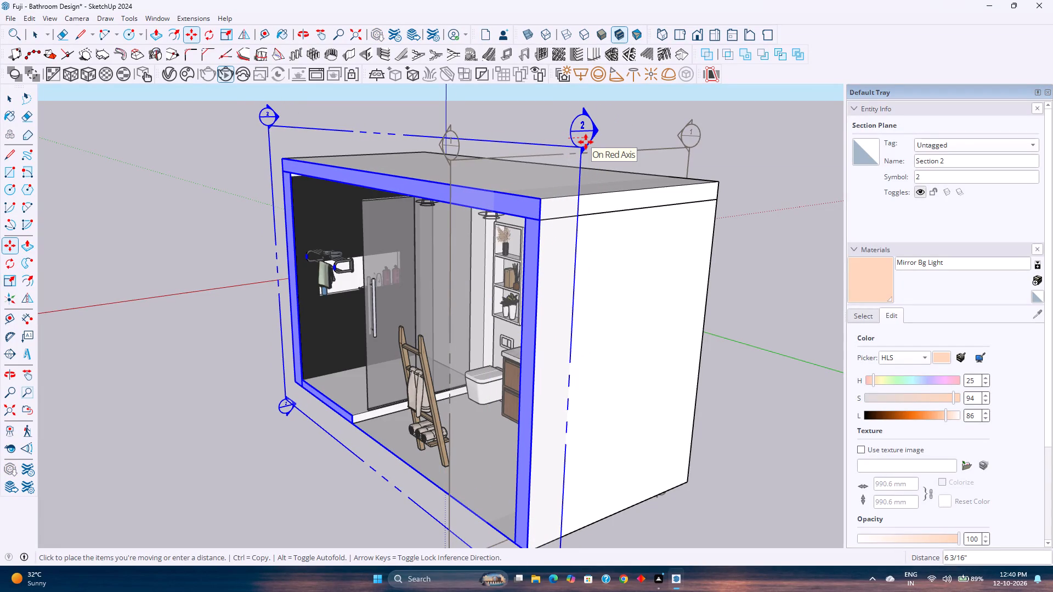
left_click(586, 142)
key("space")
left_click(194, 408)
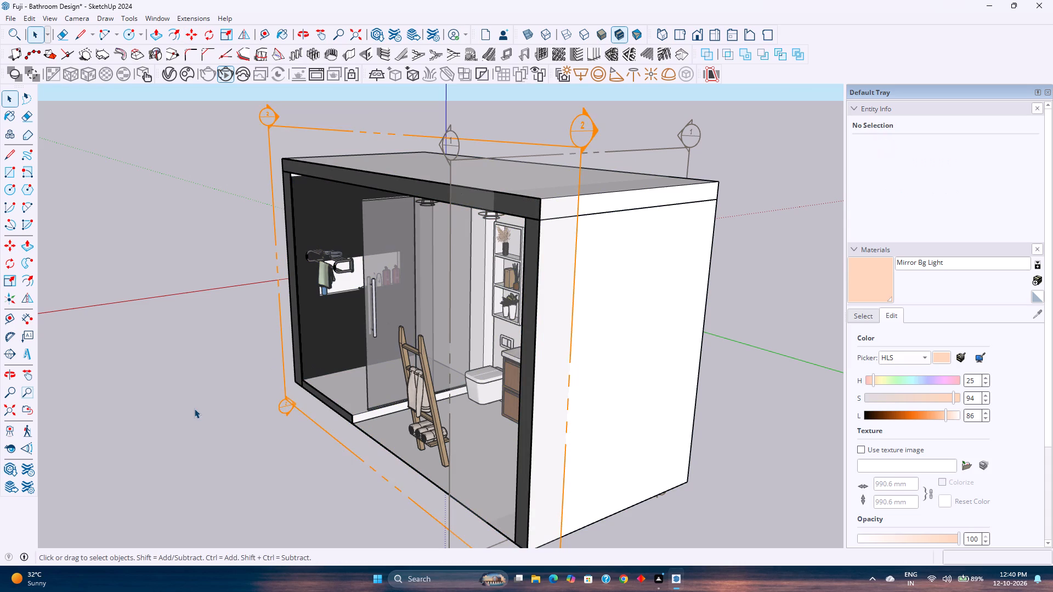
Examine the sectioned bathroom interior from the front and at an angle towards the shower's niche wall.
middle_click_drag(194, 408, 446, 362)
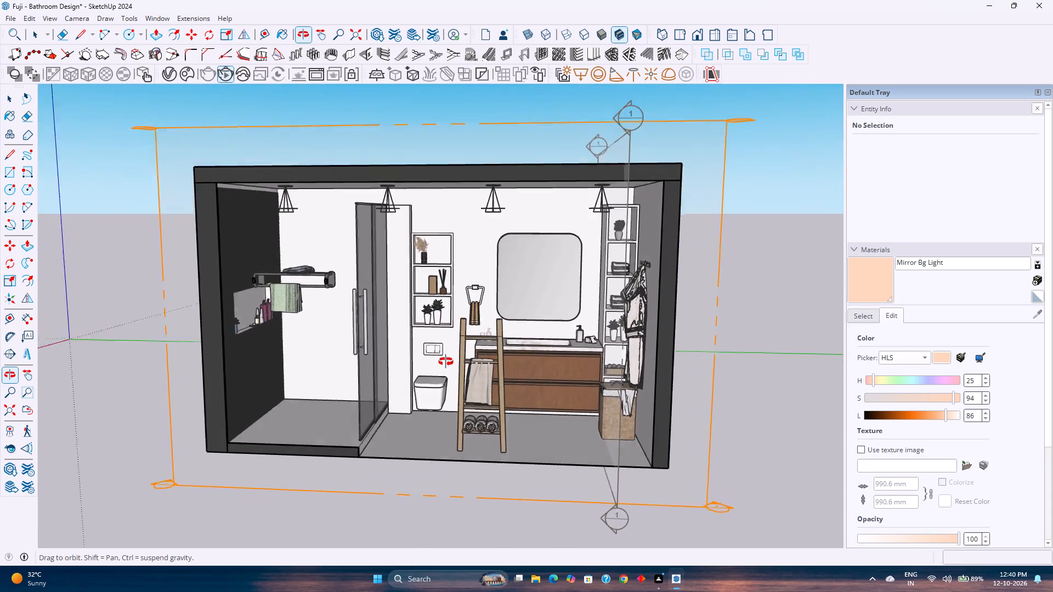
middle_click_drag(446, 362, 490, 328)
scroll(489, 367, "down", 2)
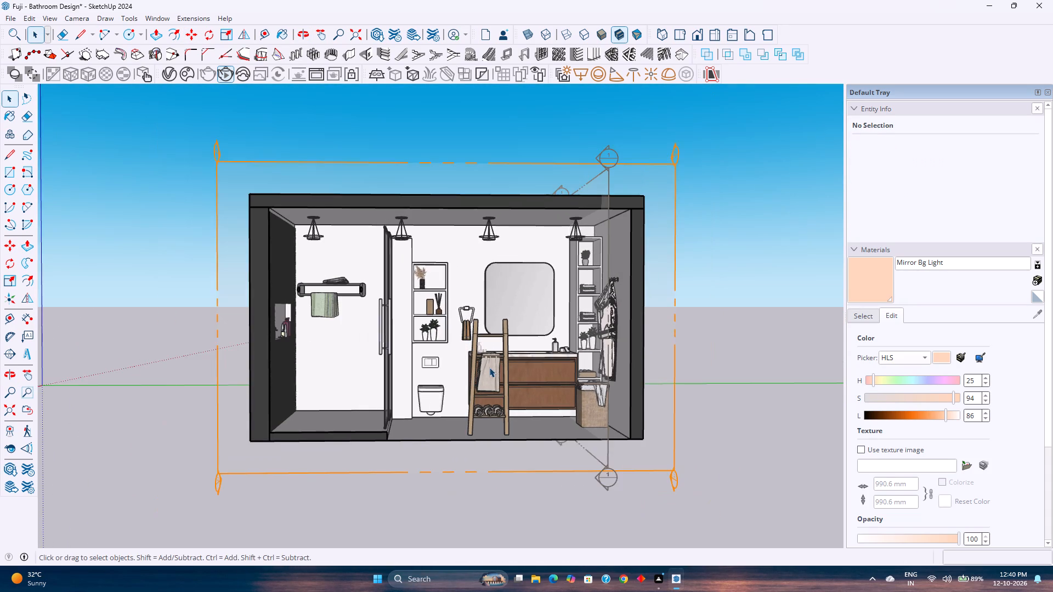
scroll(489, 367, "up", 2)
scroll(414, 373, "up", 1)
middle_click_drag(414, 373, 407, 367)
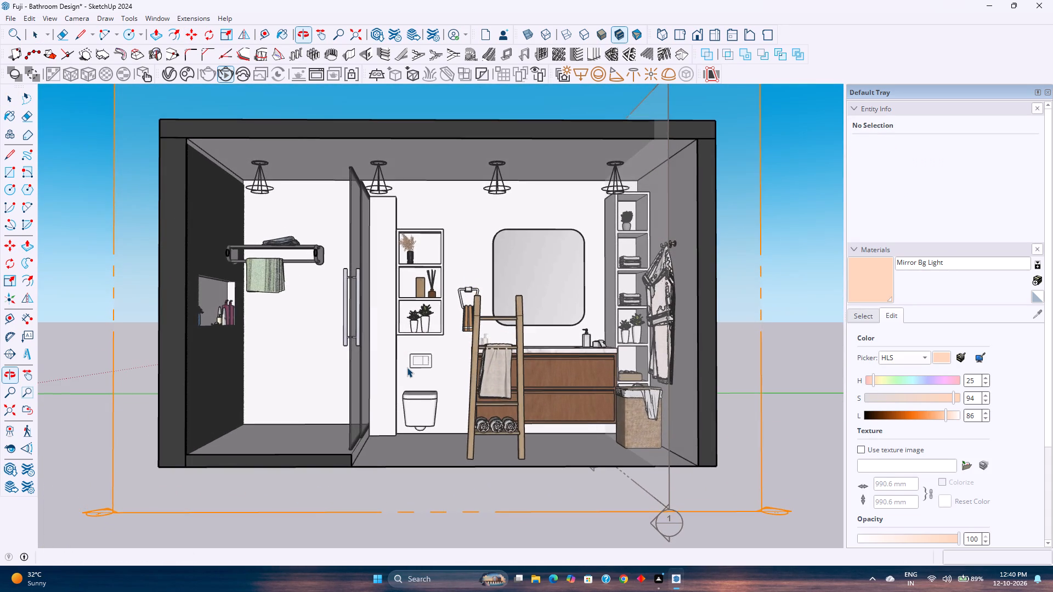
scroll(407, 367, "up", 2)
scroll(407, 367, "down", 3)
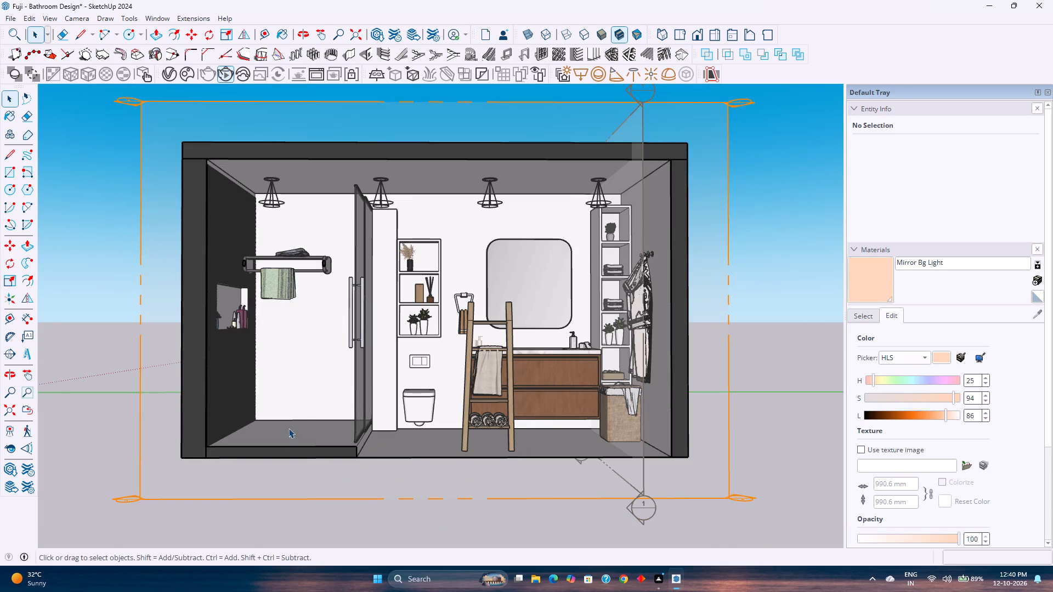
scroll(486, 399, "up", 3)
scroll(486, 399, "down", 2)
middle_click_drag(390, 329, 297, 383)
scroll(240, 359, "up", 2)
middle_click_drag(240, 359, 183, 339)
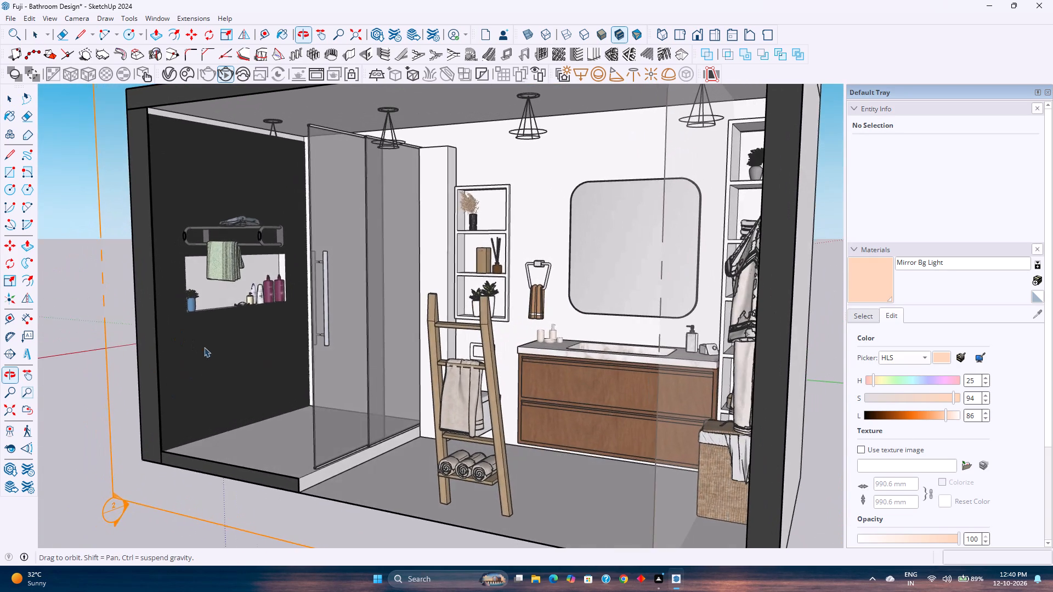
Open the shower's niche wall group for editing and choose the Asian Paints Chromatics collection in the materials library.
double_click(239, 399)
scroll(201, 385, "up", 7)
middle_click_drag(201, 384, 195, 435)
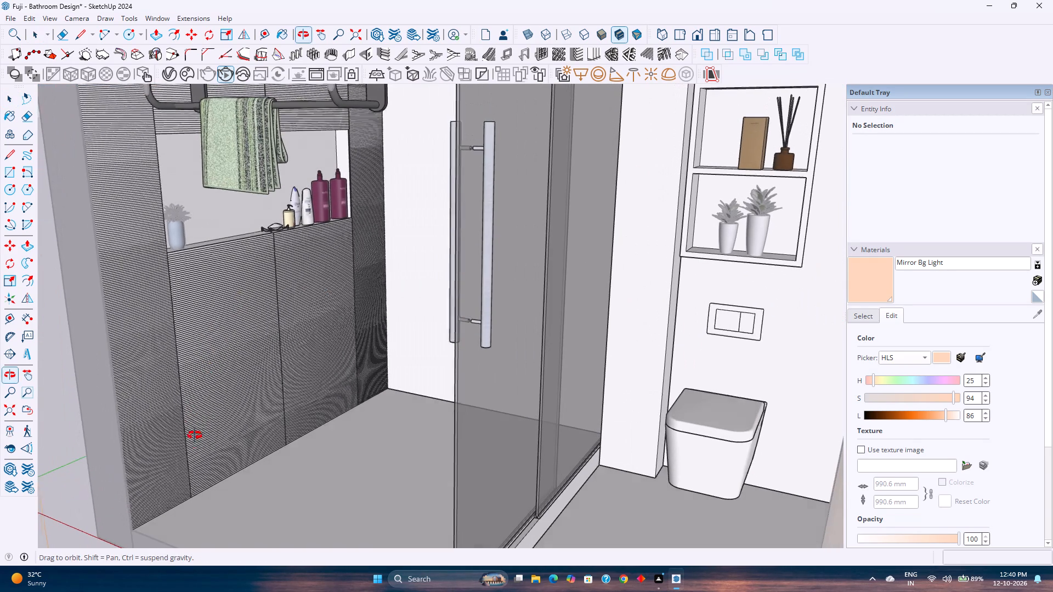
middle_click_drag(195, 435, 195, 436)
left_click(863, 316)
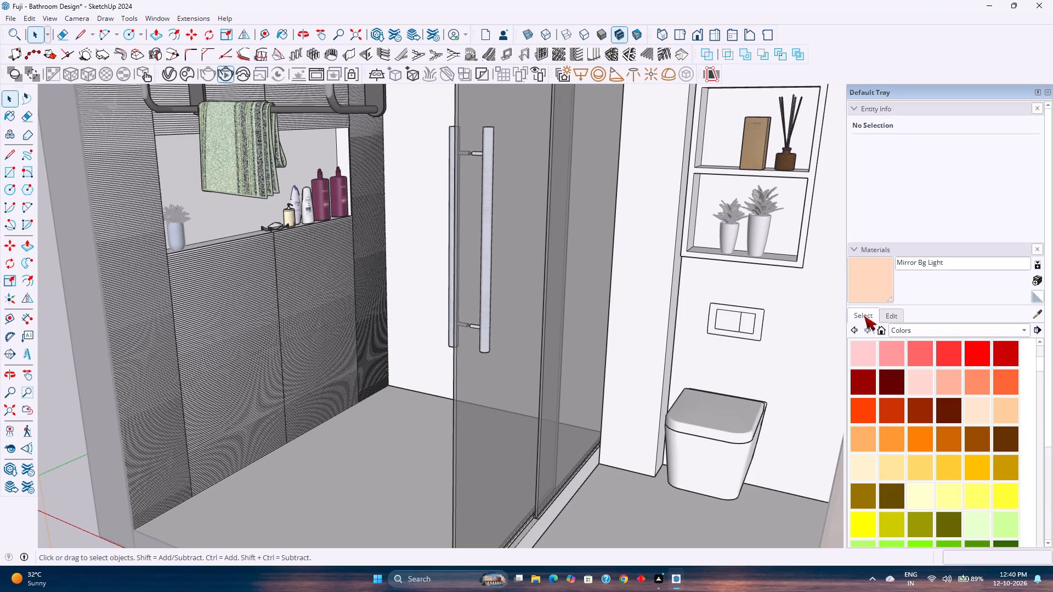
left_click(912, 327)
left_click(920, 253)
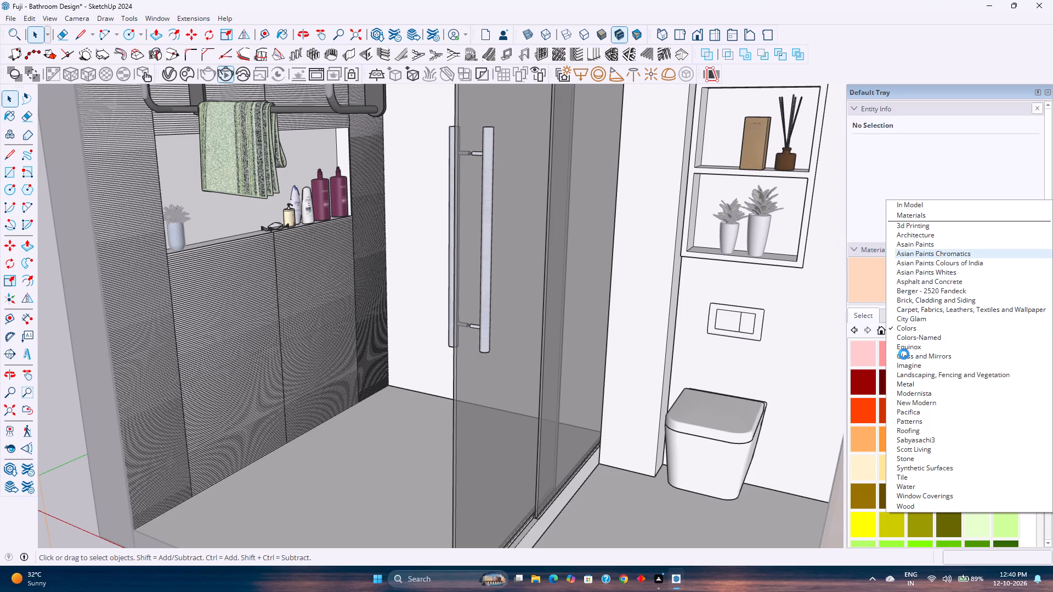
scroll(904, 354, "down", 1)
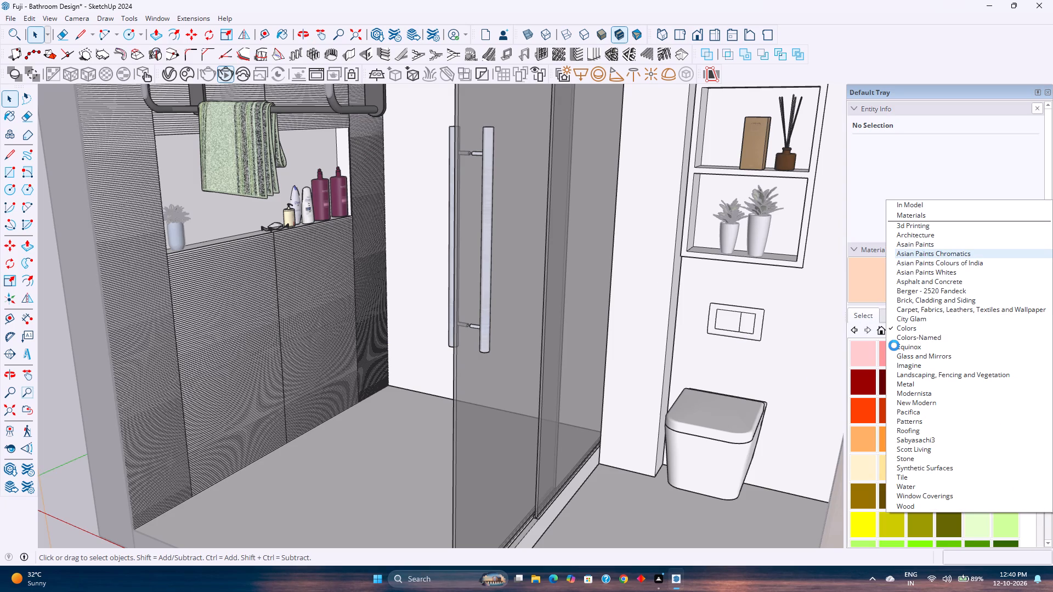
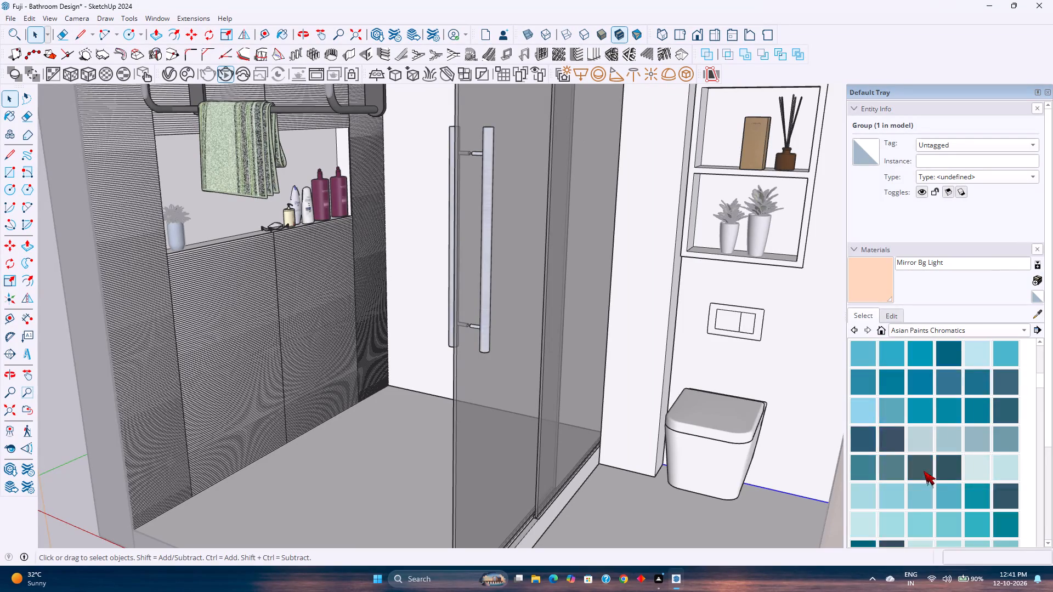
Look through the Asian Paints Chromatics swatches for a colour suited to the shower's niche wall.
scroll(924, 473, "up", 1)
scroll(924, 473, "down", 8)
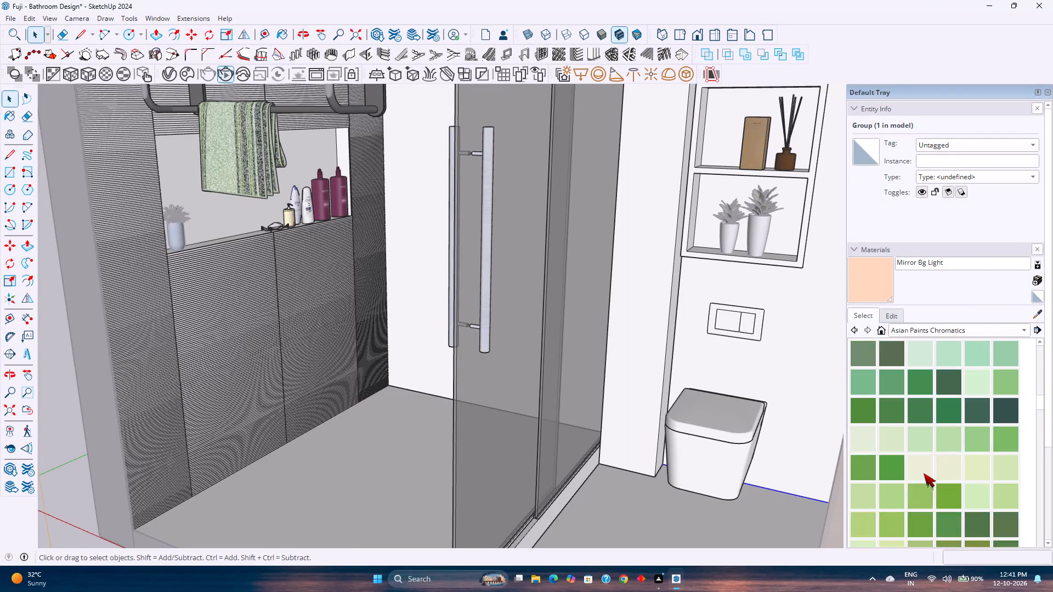
scroll(924, 473, "down", 4)
scroll(983, 453, "down", 10)
scroll(969, 462, "down", 15)
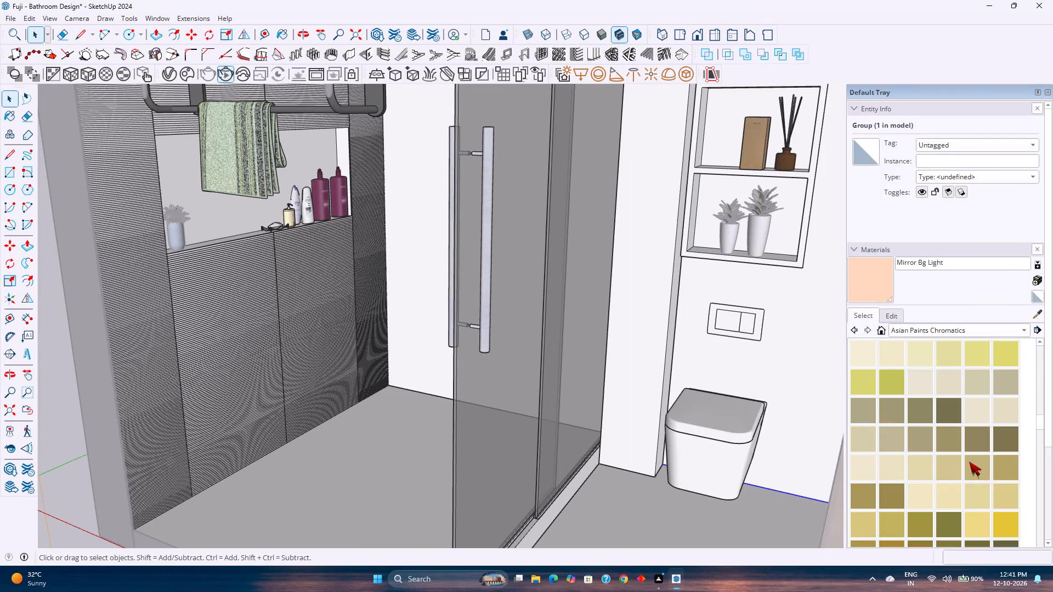
scroll(969, 462, "down", 17)
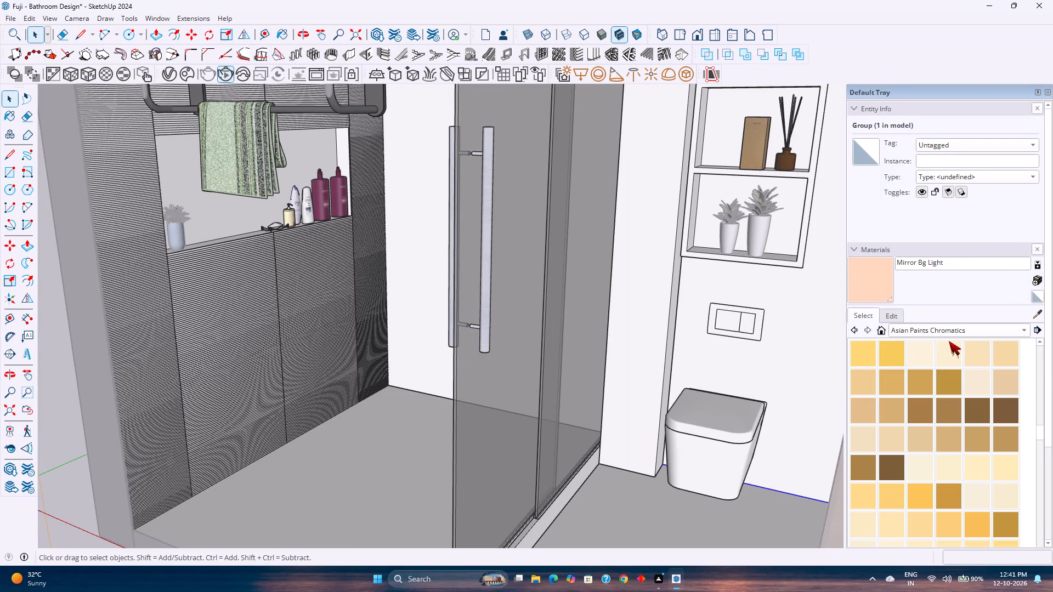
Open the Architecture material collection and look through its swatches for a shower wall finish.
left_click(952, 334)
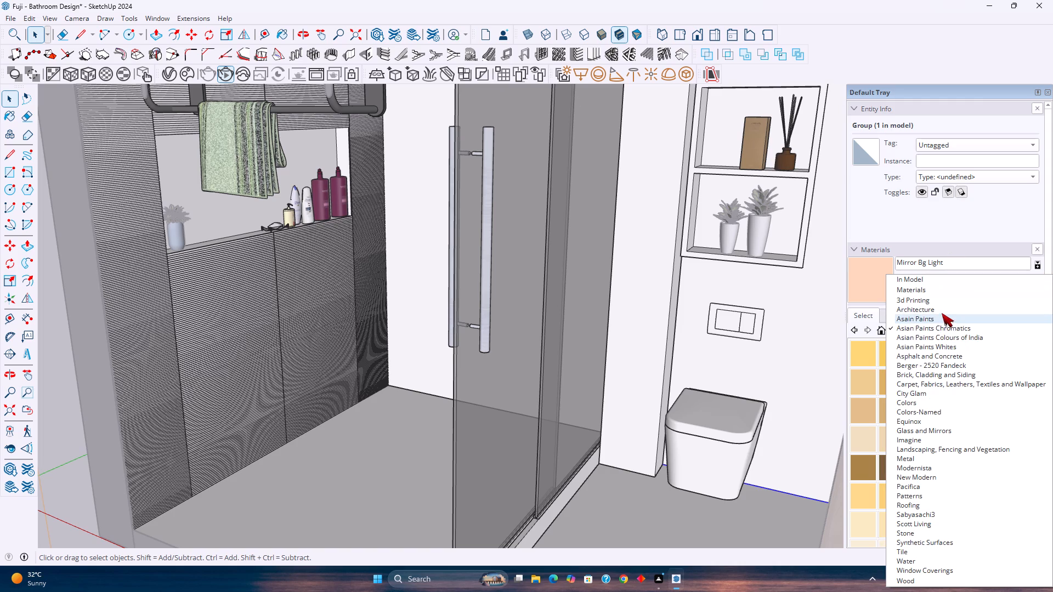
left_click(935, 313)
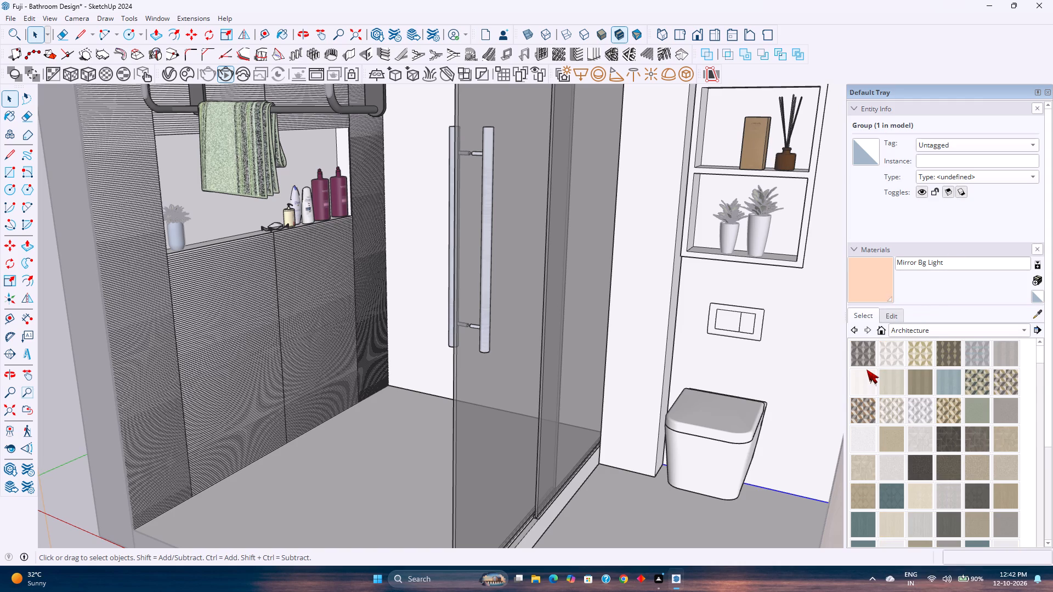
scroll(919, 477, "down", 3)
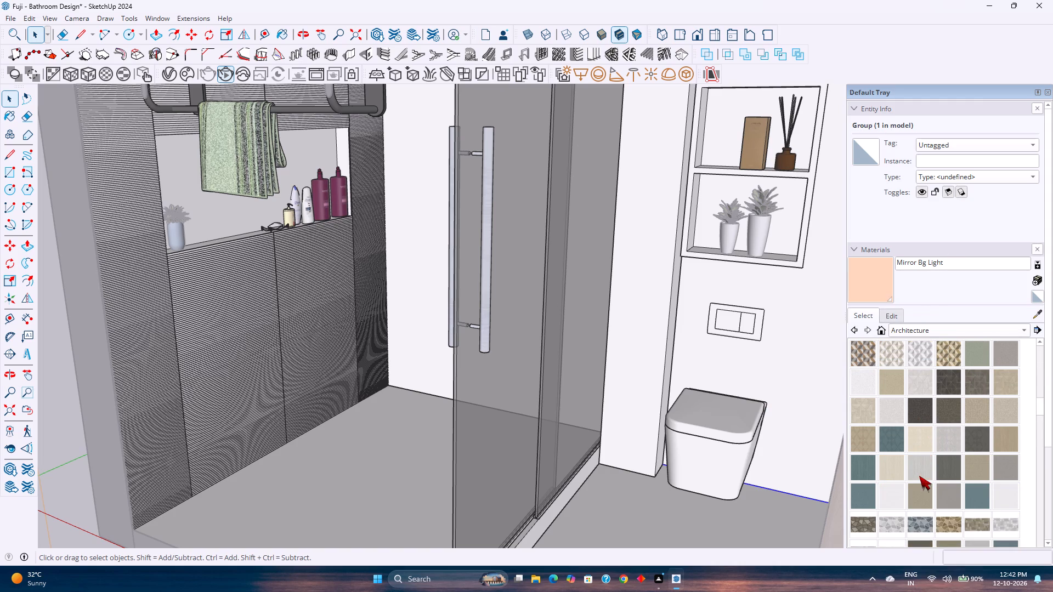
scroll(919, 476, "down", 2)
scroll(929, 455, "up", 2)
scroll(918, 403, "up", 5)
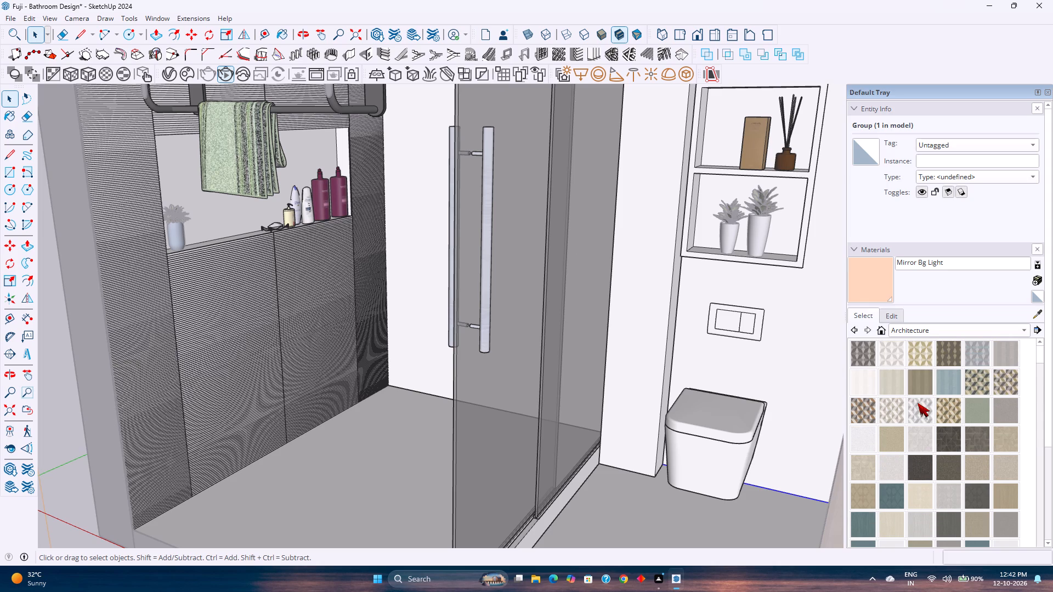
scroll(918, 403, "down", 4)
Switch the materials library to the Synthetic Surfaces collection.
left_click(955, 337)
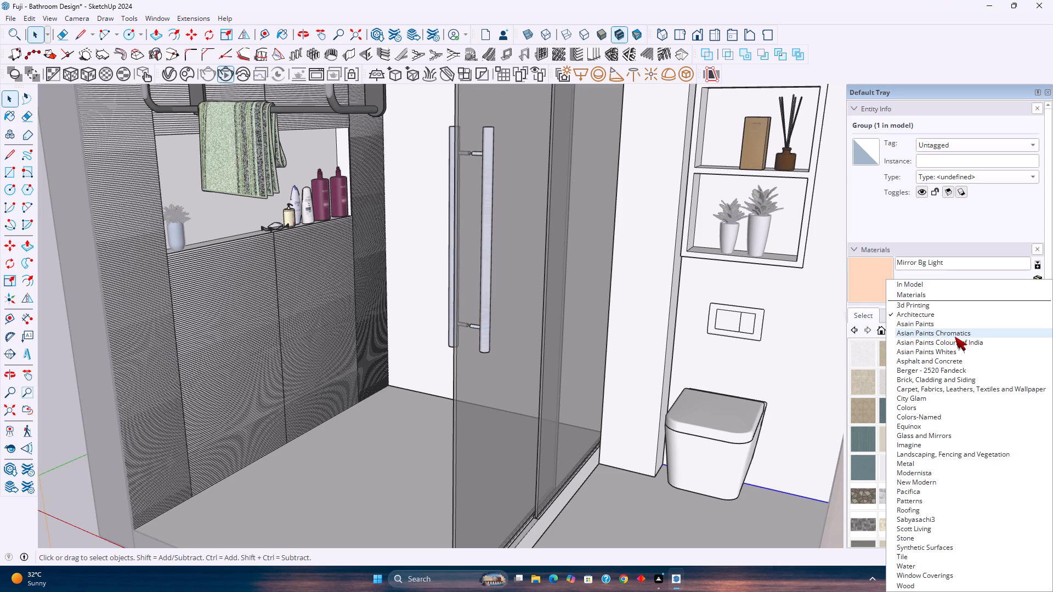
left_click(926, 548)
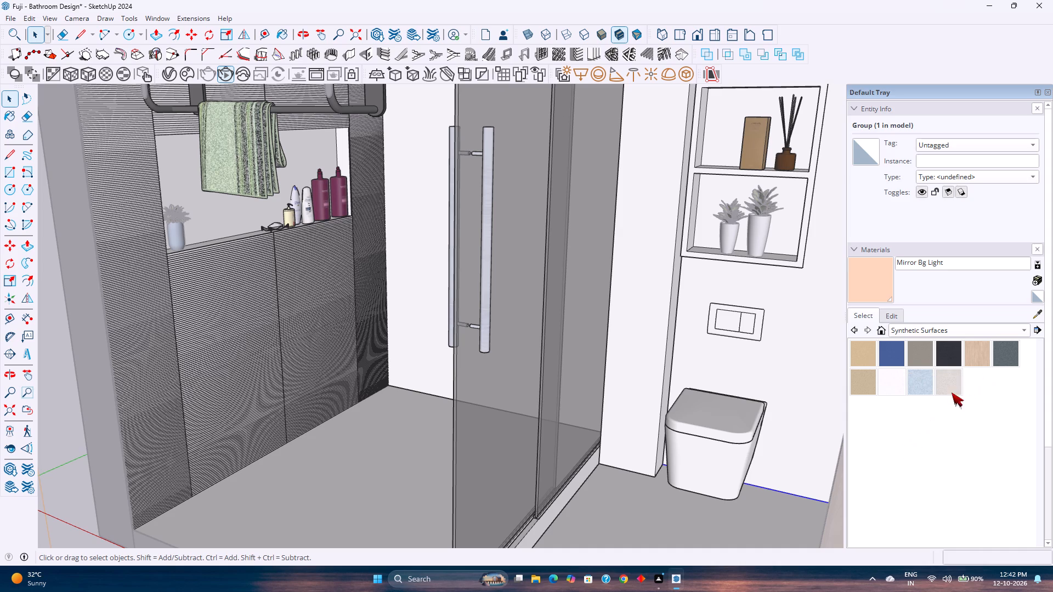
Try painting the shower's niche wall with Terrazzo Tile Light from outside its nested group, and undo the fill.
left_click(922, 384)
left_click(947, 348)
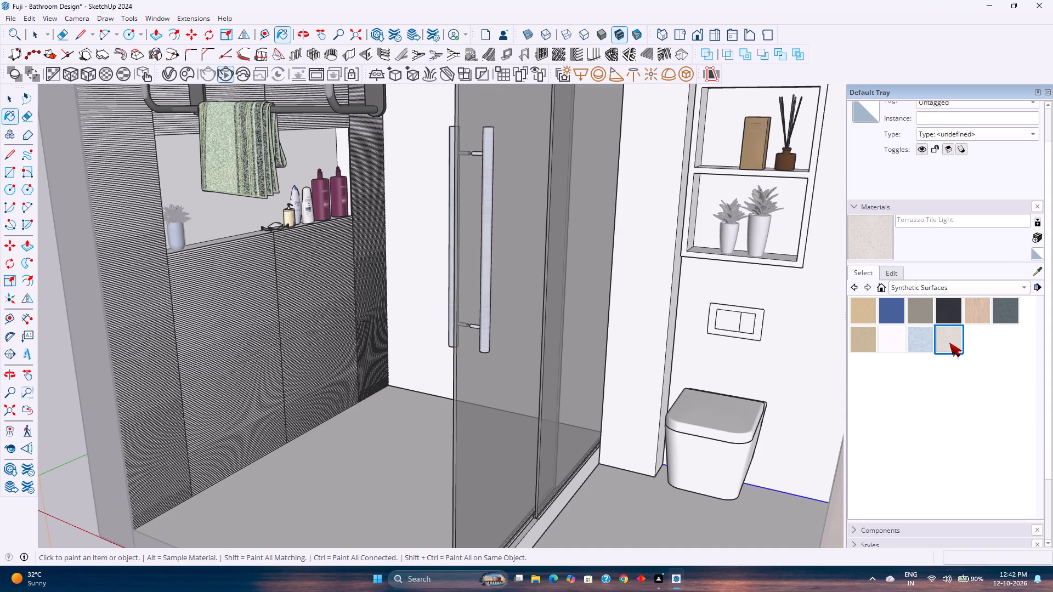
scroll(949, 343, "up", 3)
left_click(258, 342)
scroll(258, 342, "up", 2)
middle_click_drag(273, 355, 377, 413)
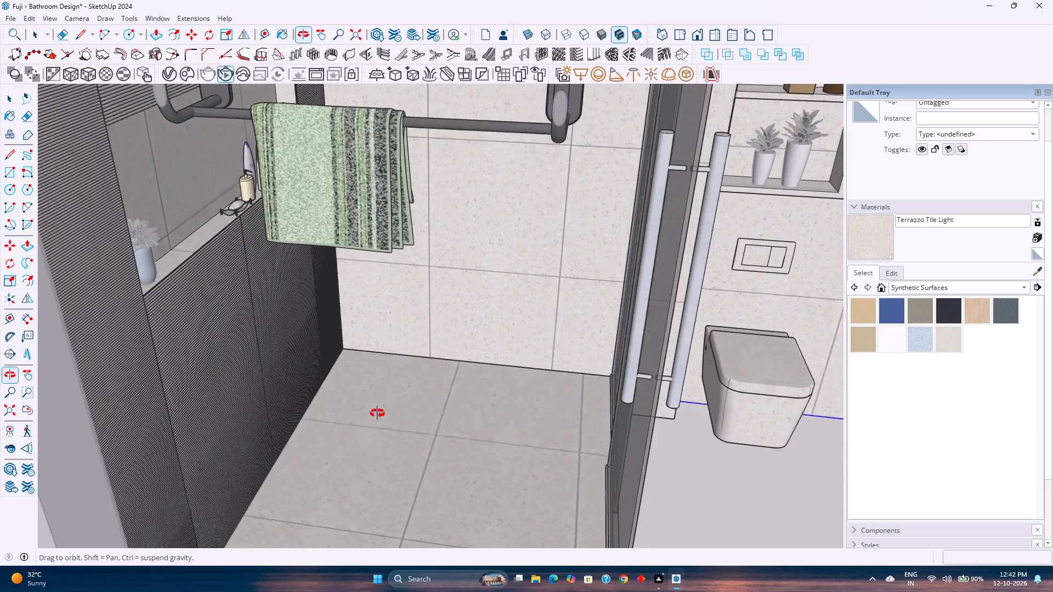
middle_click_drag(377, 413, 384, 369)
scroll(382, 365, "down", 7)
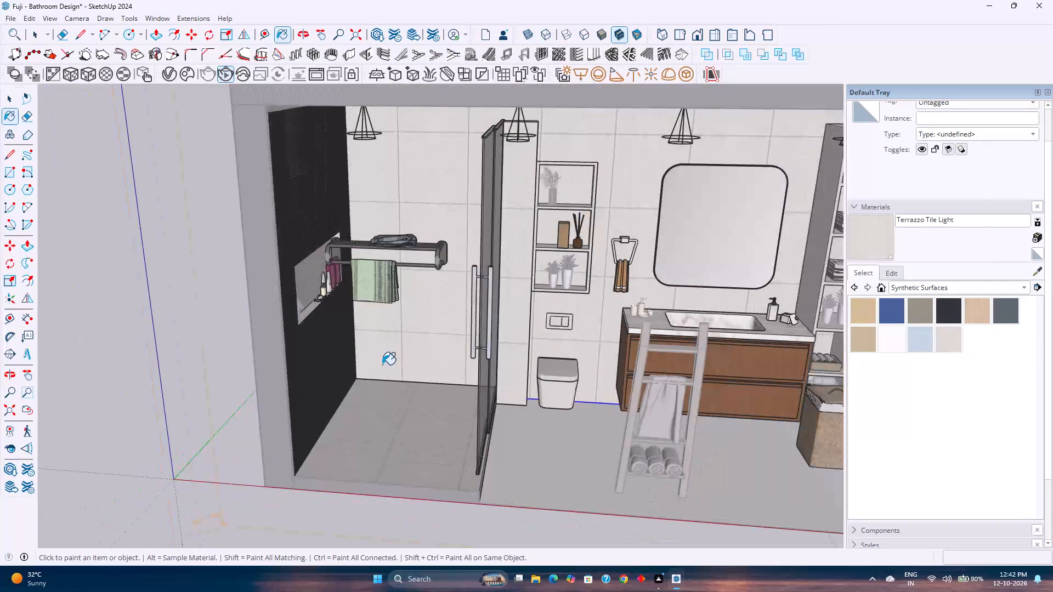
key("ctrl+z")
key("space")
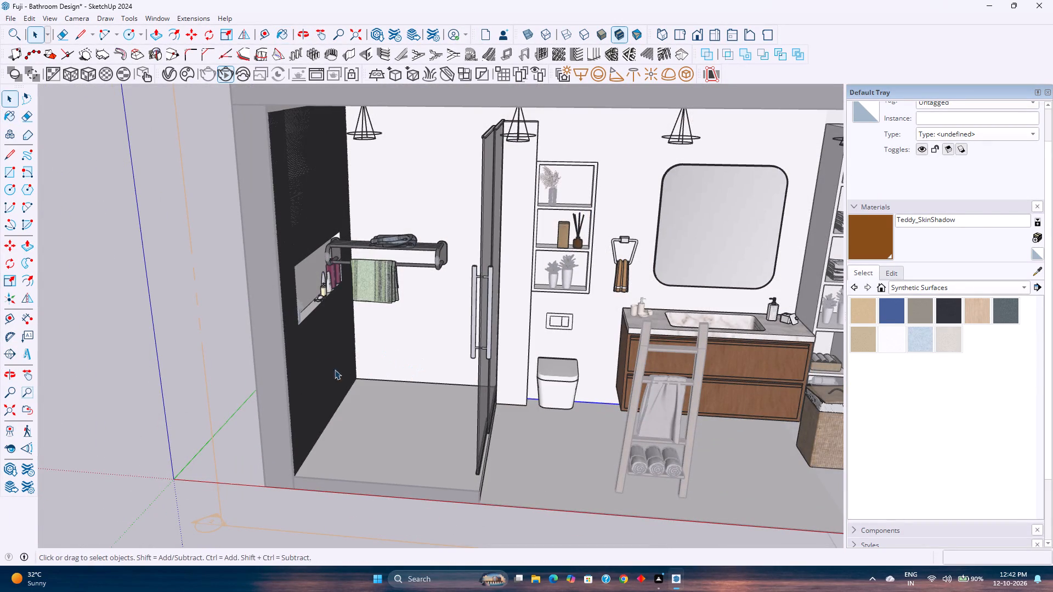
Open the shower's niche wall group, select its ribbed panelling and paint it with Terrazzo Tile Light.
double_click(313, 361)
scroll(315, 361, "up", 5)
middle_click_drag(315, 361, 271, 356)
left_click(271, 355)
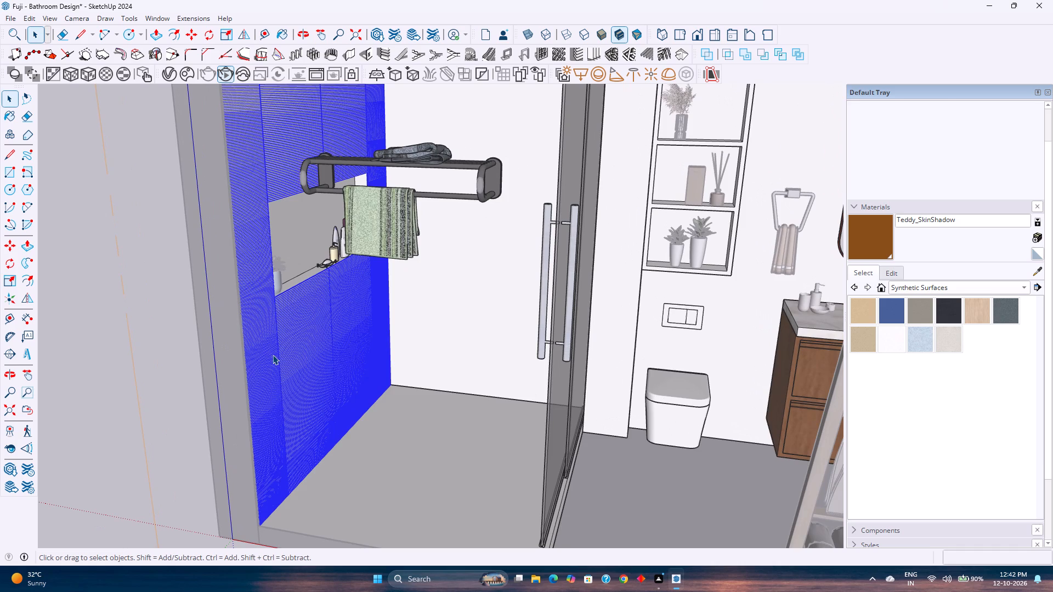
left_click(922, 311)
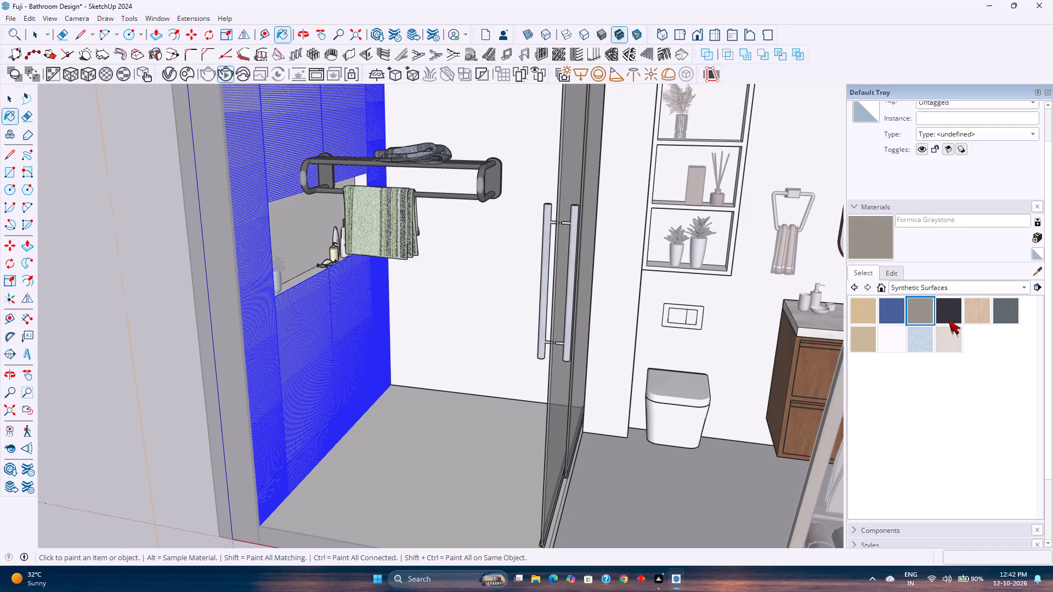
left_click(973, 315)
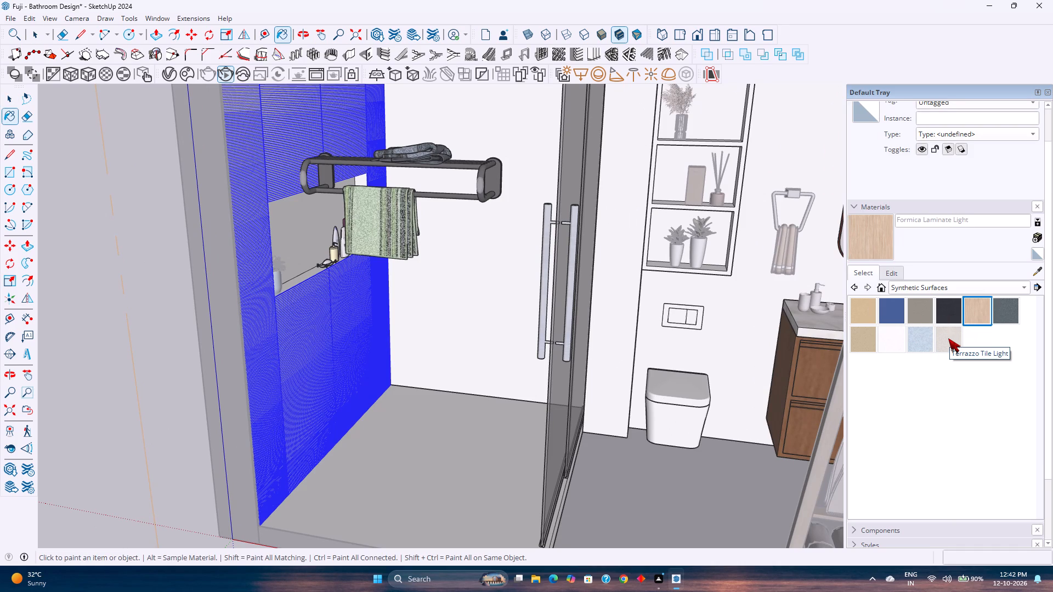
left_click(948, 338)
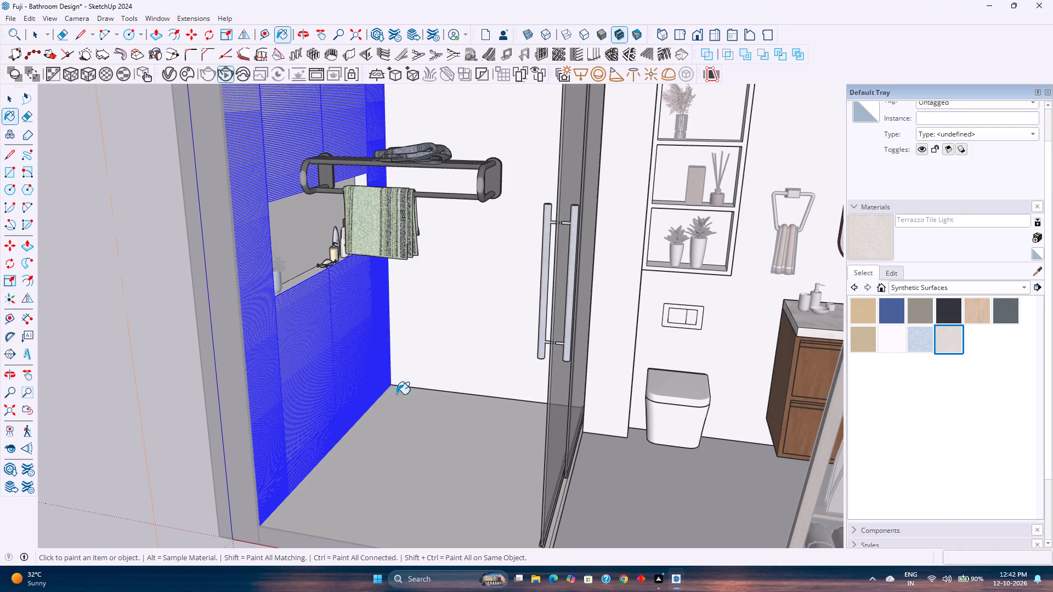
left_click(339, 391)
middle_click_drag(399, 384, 363, 402)
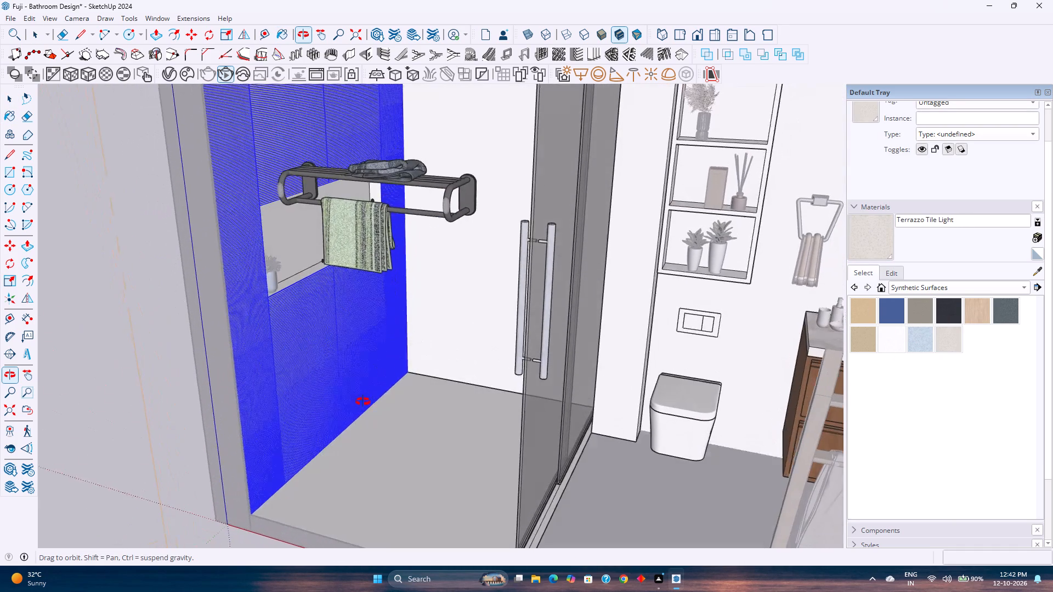
middle_click_drag(363, 402, 361, 401)
key("space")
scroll(360, 400, "down", 4)
middle_click_drag(366, 410, 406, 472, "shift")
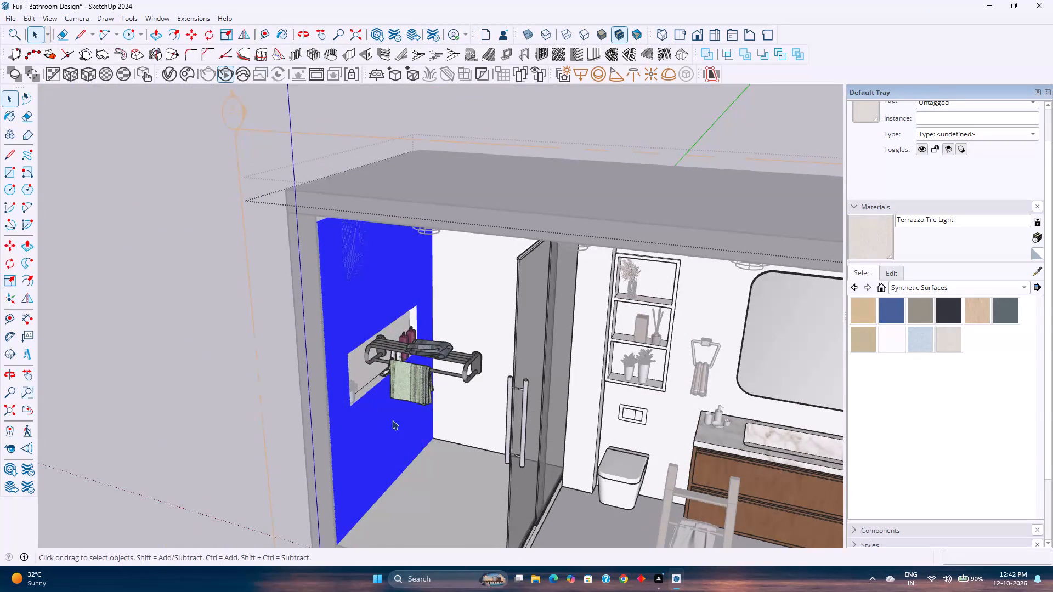
key("Escape")
Edit the Terrazzo Tile Light material and set its texture width to 1' 6" with the proportions linked.
scroll(392, 420, "up", 5)
middle_click_drag(400, 425, 198, 390)
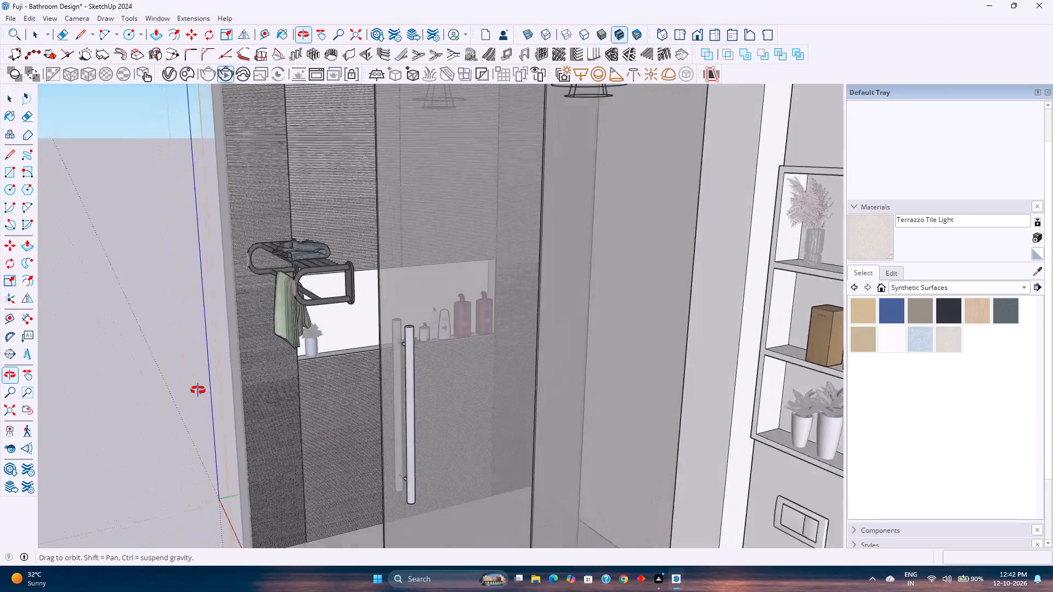
middle_click_drag(198, 390, 381, 471)
scroll(370, 345, "up", 13)
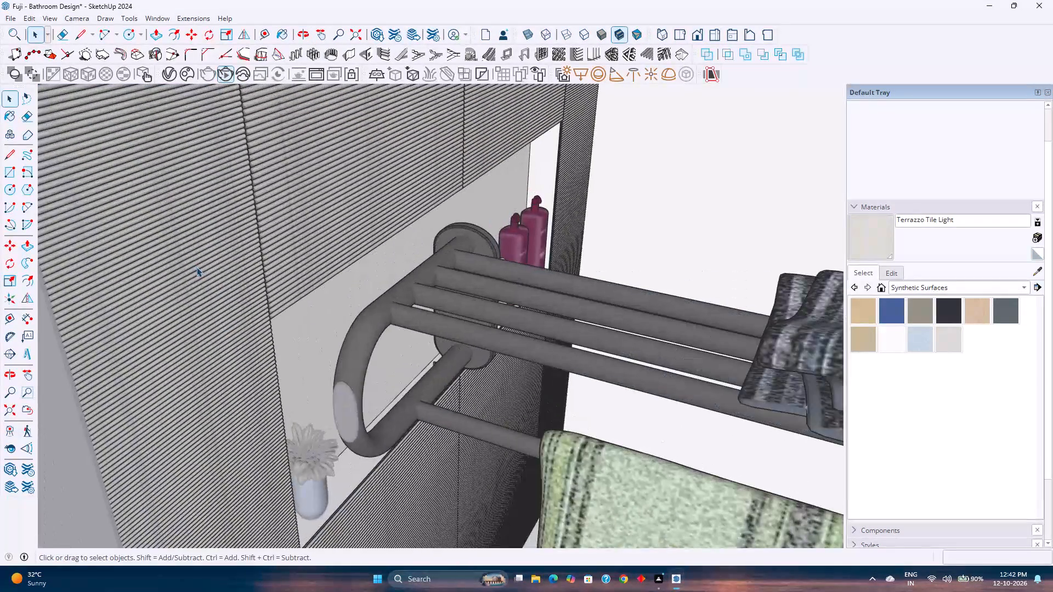
scroll(196, 267, "up", 6)
middle_click_drag(271, 303, 206, 419)
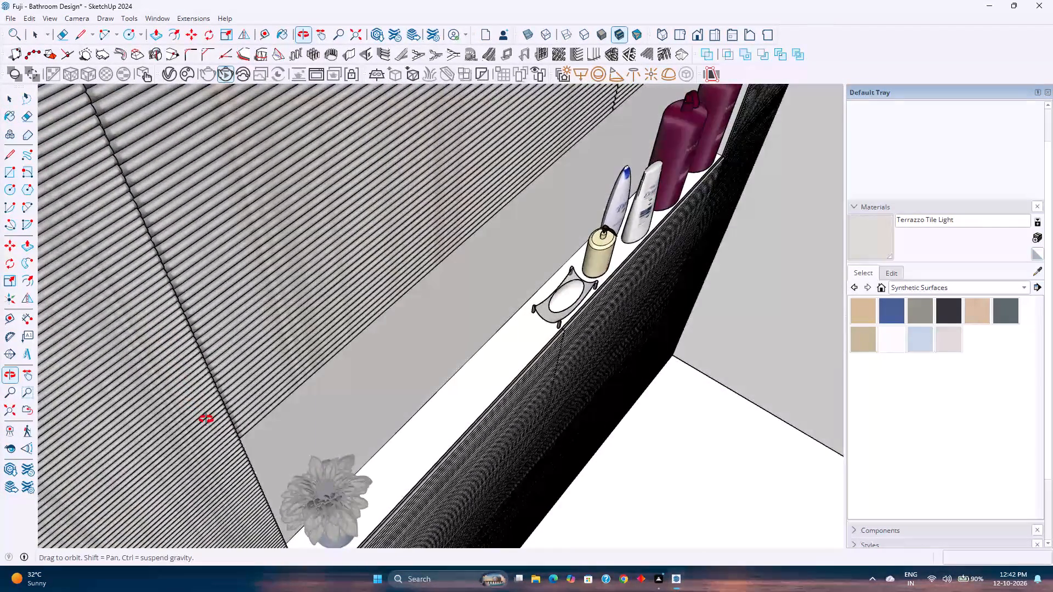
middle_click_drag(206, 419, 247, 356)
left_click(892, 276)
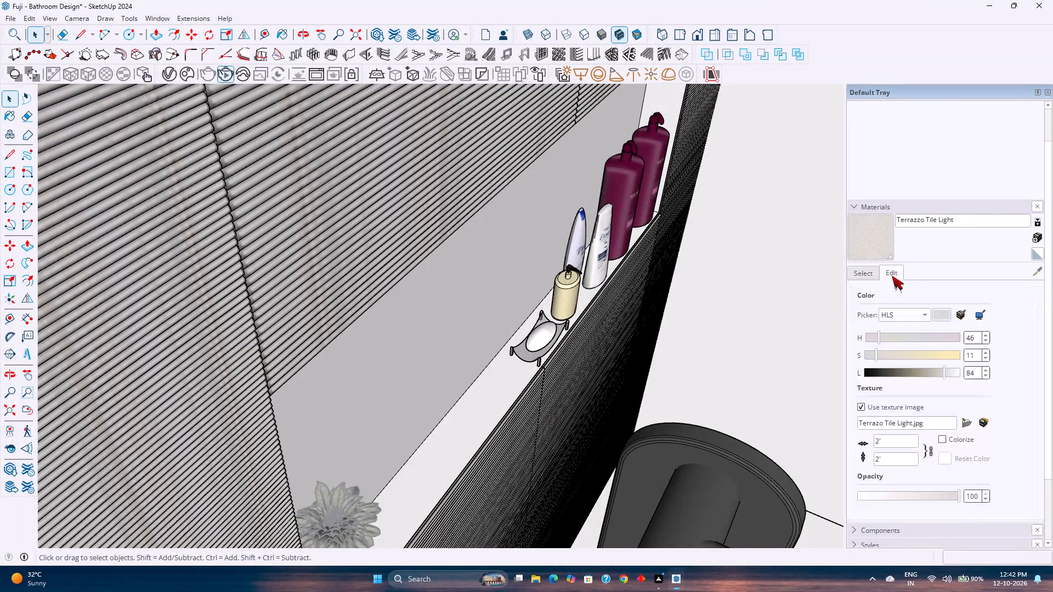
double_click(888, 443)
key("BackSpace")
key("BackSpace")
key("BackSpace")
type("1'6\"")
key("Return")
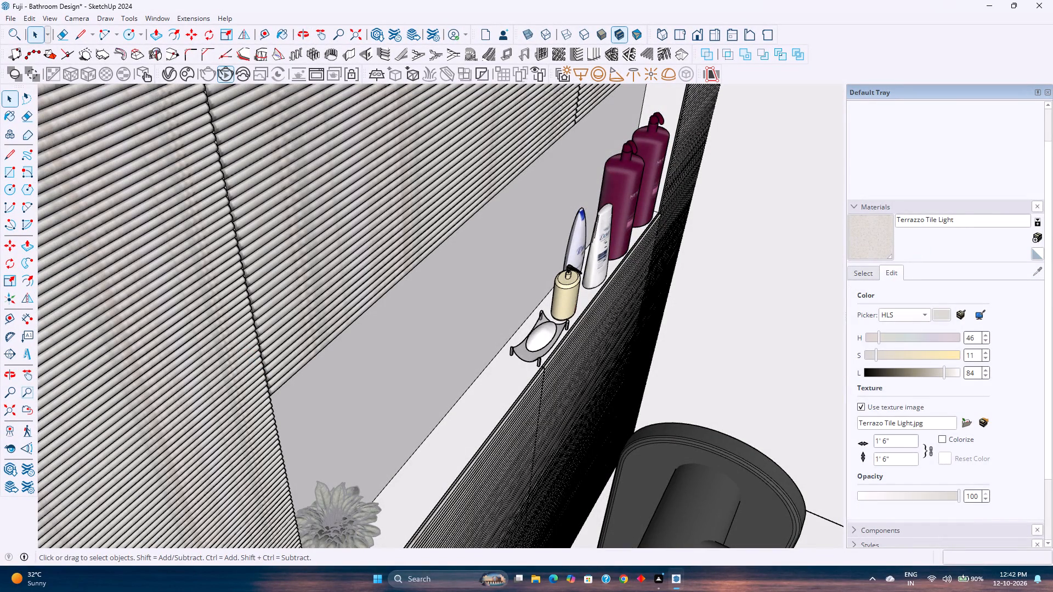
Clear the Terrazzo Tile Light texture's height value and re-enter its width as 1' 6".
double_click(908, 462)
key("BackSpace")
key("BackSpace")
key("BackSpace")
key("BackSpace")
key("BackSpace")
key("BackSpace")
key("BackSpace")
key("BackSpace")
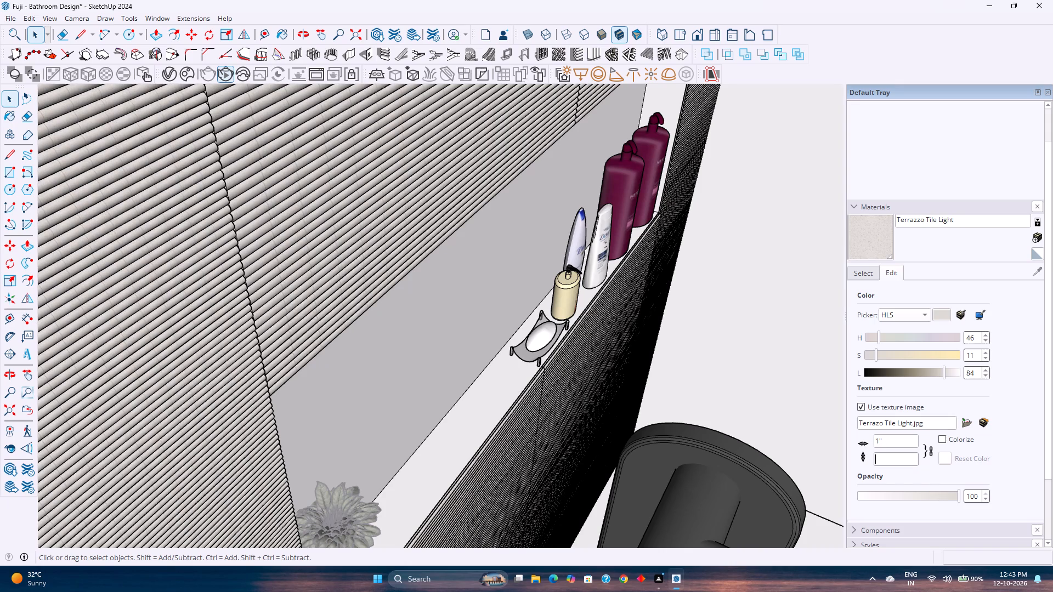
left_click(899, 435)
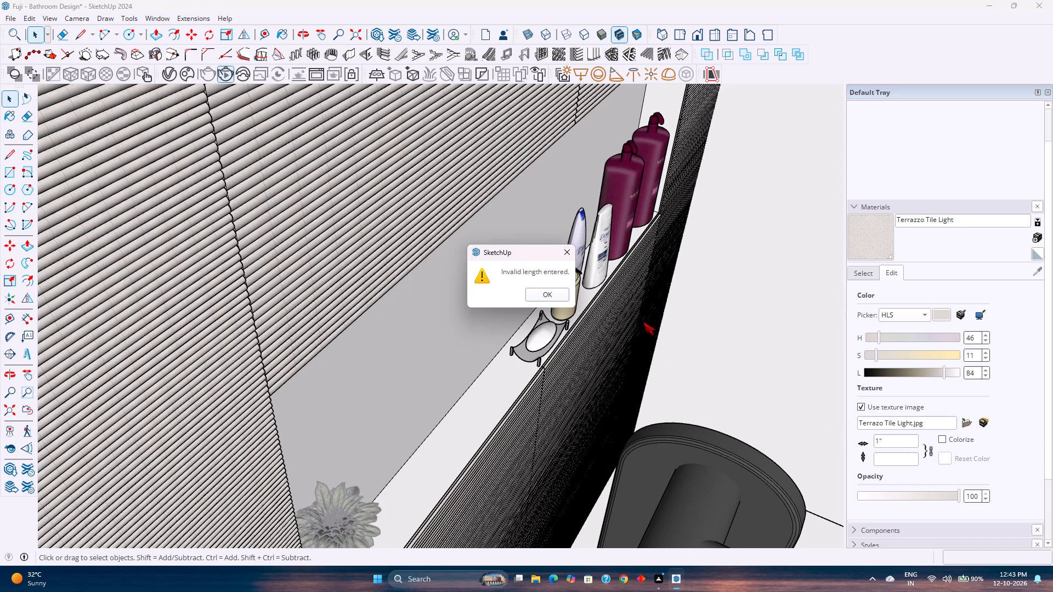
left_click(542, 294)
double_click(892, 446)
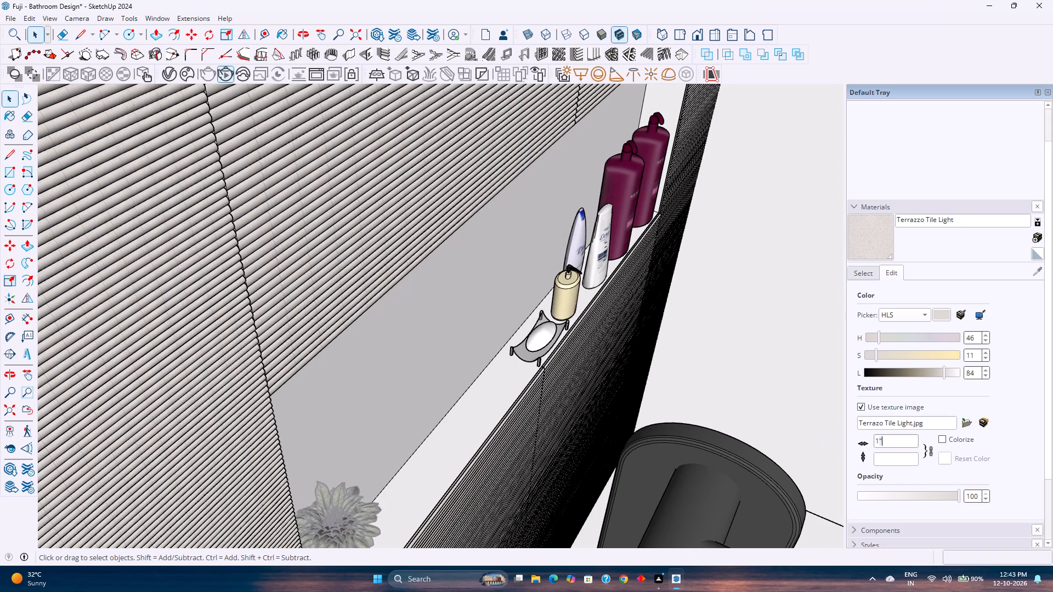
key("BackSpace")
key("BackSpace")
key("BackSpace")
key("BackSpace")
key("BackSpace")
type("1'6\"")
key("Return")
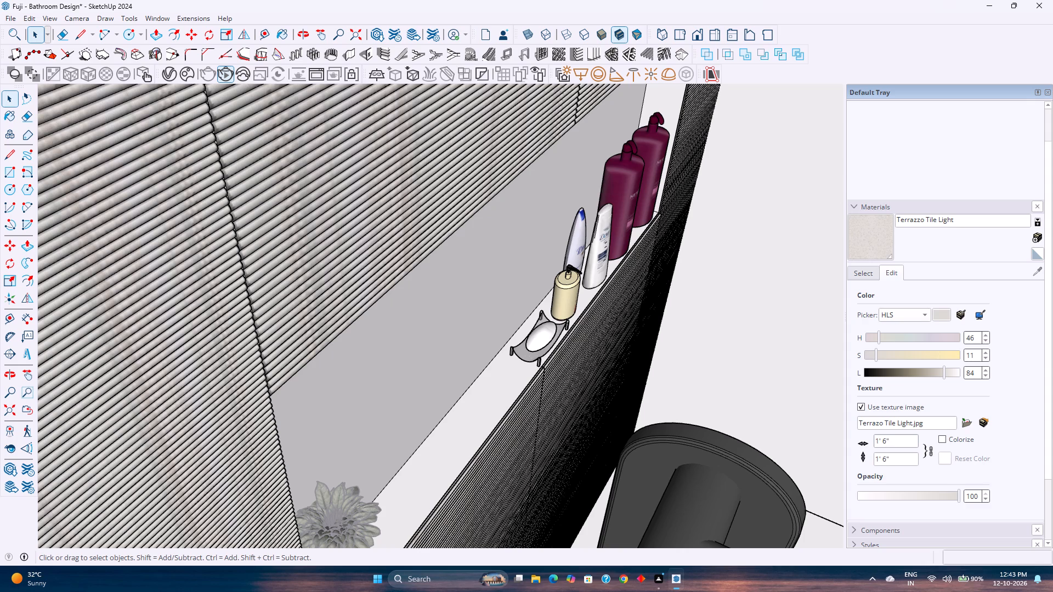
Inspect the Terrazzo Tile Light finish on the shower's ribbed niche wall from several distances and angles.
scroll(192, 242, "down", 10)
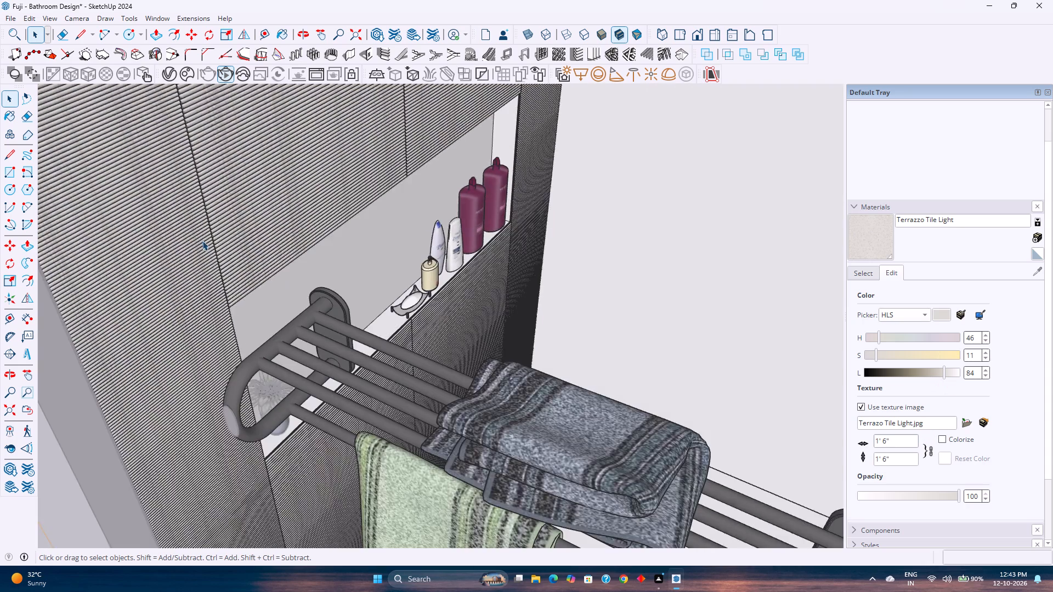
scroll(202, 241, "down", 5)
middle_click_drag(196, 251, 428, 263, "shift")
scroll(429, 263, "down", 6)
middle_click_drag(472, 278, 383, 261)
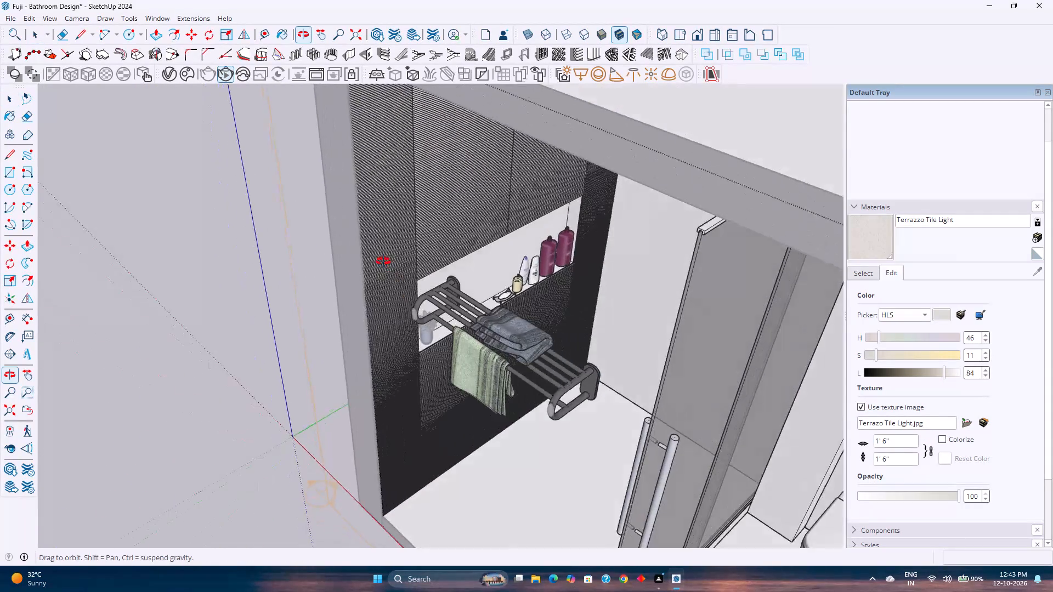
middle_click_drag(383, 261, 380, 235)
middle_click_drag(439, 271, 370, 140)
scroll(420, 451, "up", 4)
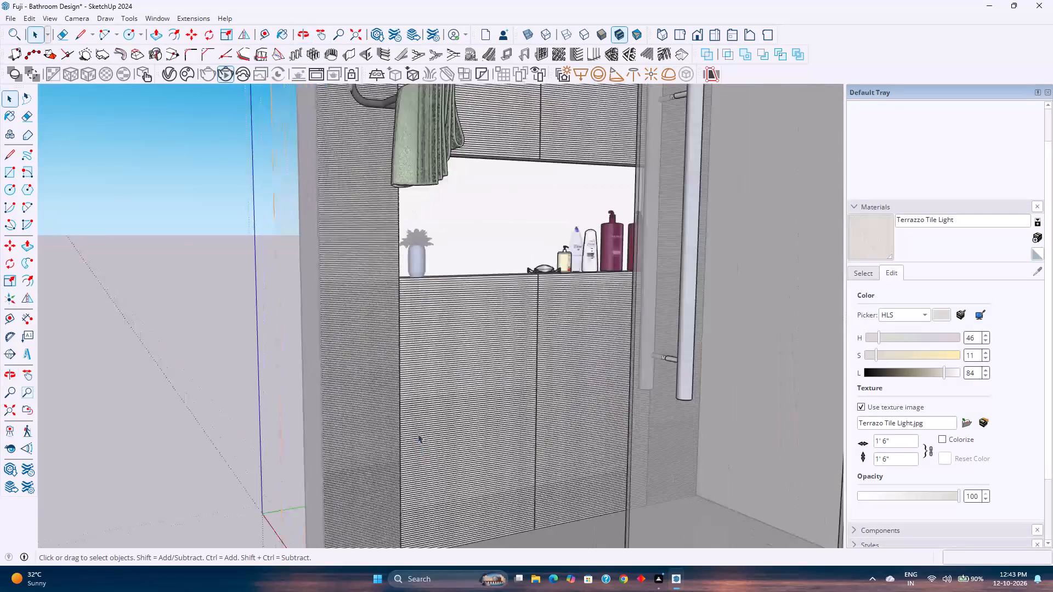
scroll(417, 434, "up", 7)
middle_click_drag(428, 408, 509, 410)
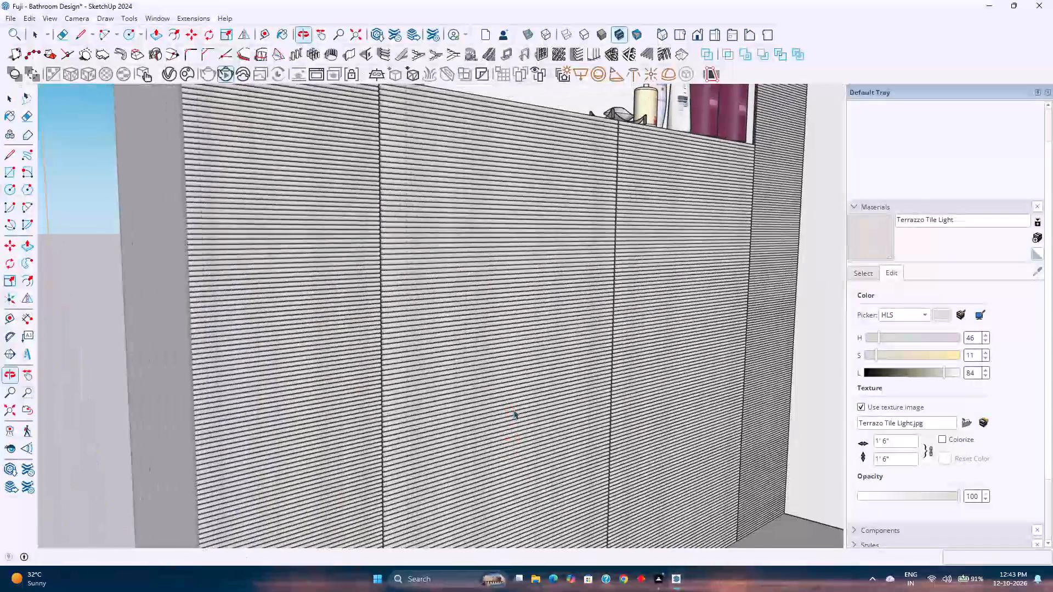
scroll(515, 409, "down", 10)
middle_click_drag(539, 407, 313, 392, "shift")
scroll(312, 392, "up", 1)
middle_click_drag(312, 392, 500, 435)
middle_click_drag(520, 422, 414, 438, "shift")
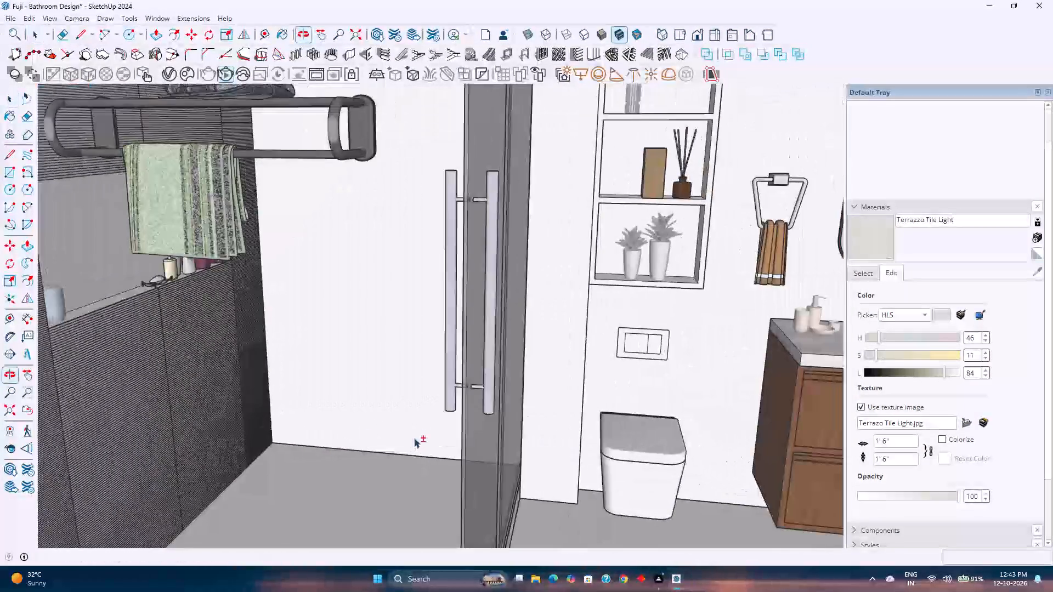
scroll(414, 438, "down", 5)
Browse the Tile material collection, sampling Basic Tile, Terrazzo Tile Accent and Marble Carrara Gold Floor Tile.
left_click(860, 276)
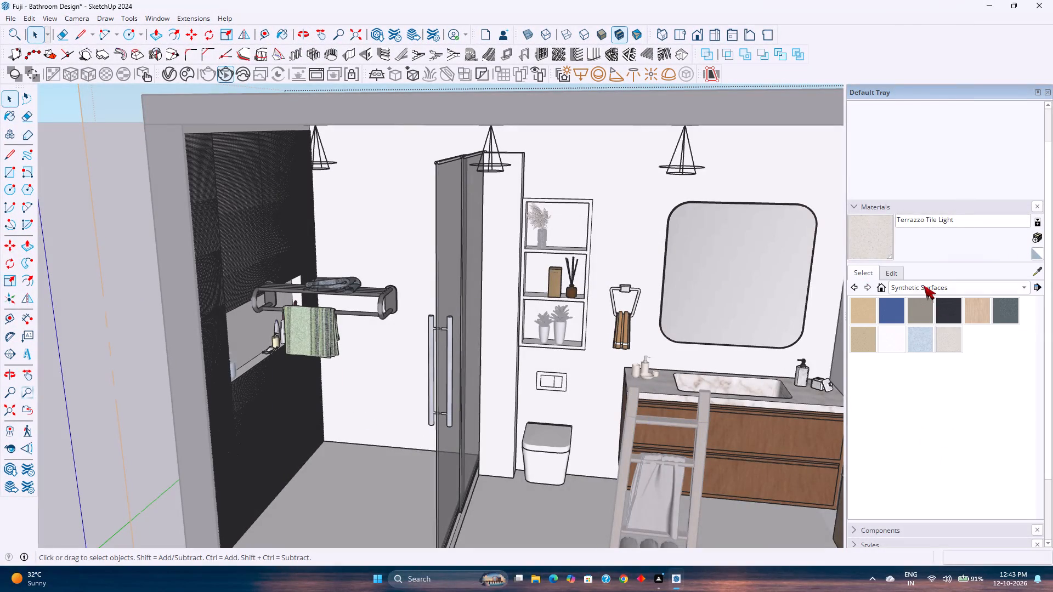
left_click(924, 286)
left_click(919, 292)
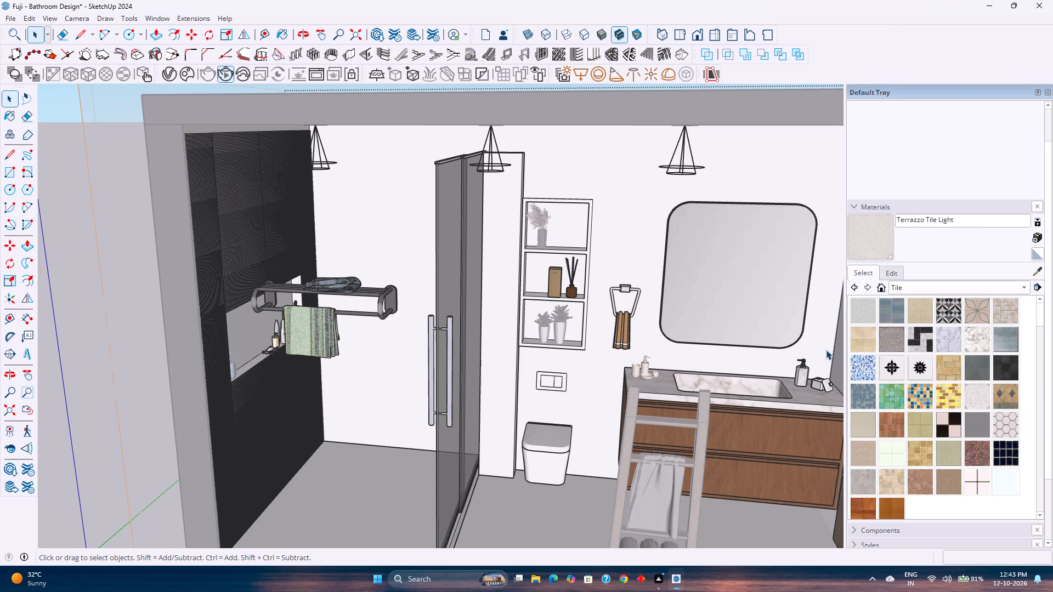
scroll(987, 332, "up", 3)
scroll(885, 489, "up", 4)
left_click(874, 310)
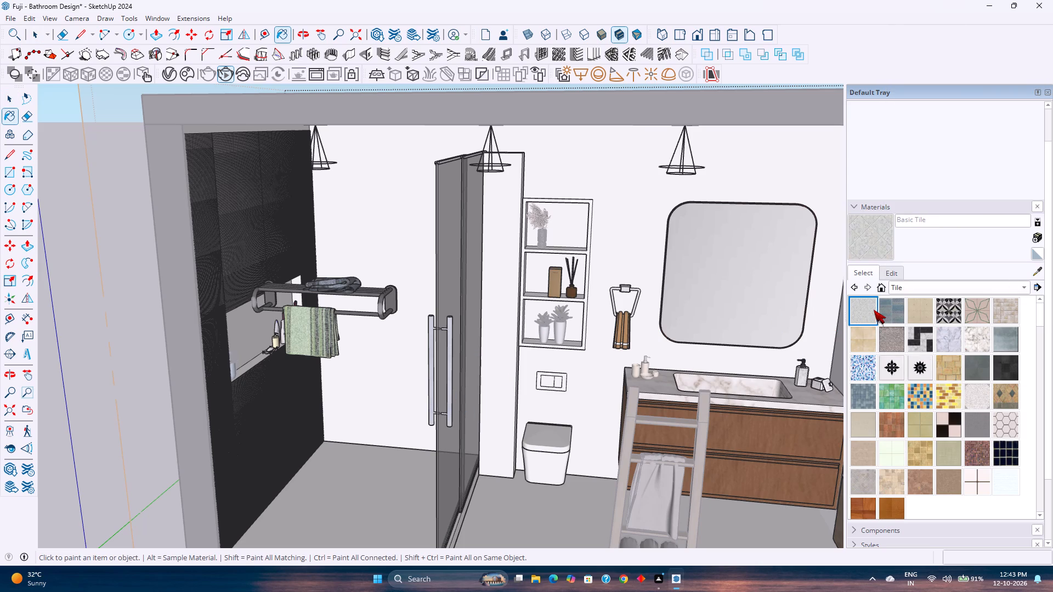
left_click(980, 400)
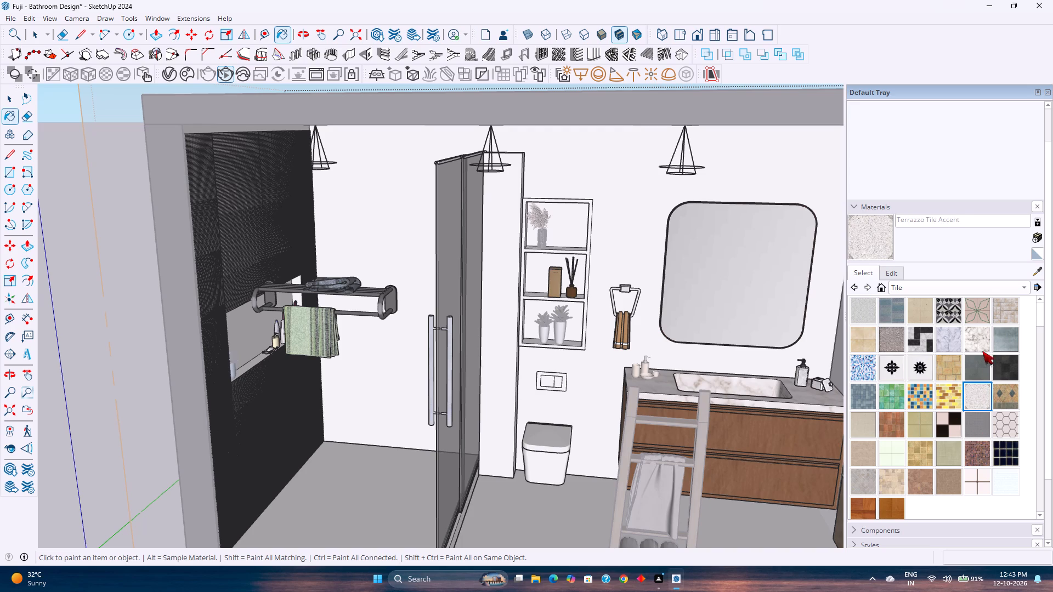
left_click(986, 341)
scroll(970, 429, "down", 4)
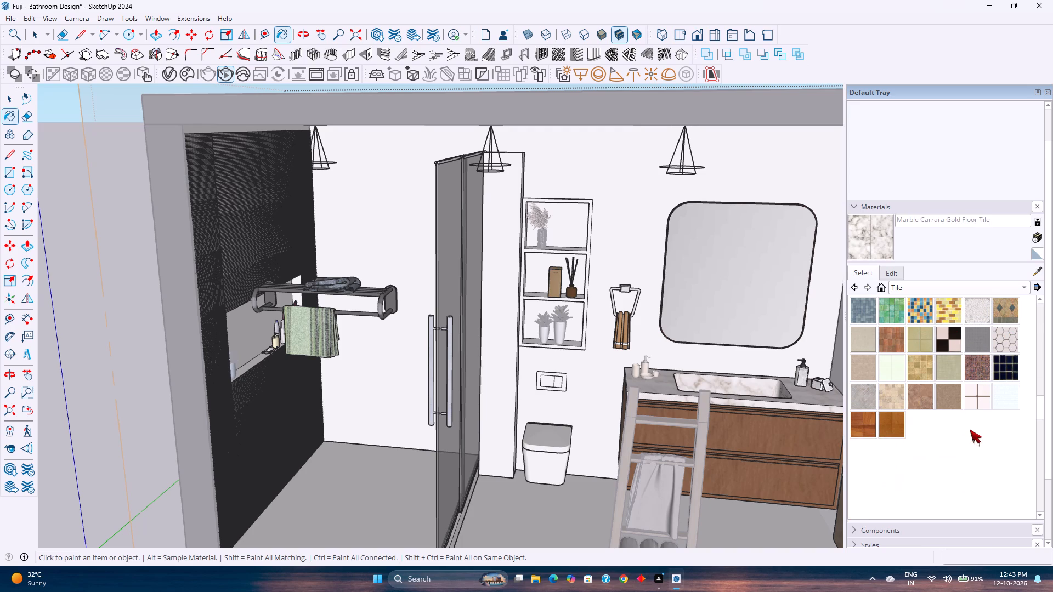
scroll(919, 435, "up", 4)
scroll(919, 435, "down", 4)
scroll(919, 435, "up", 4)
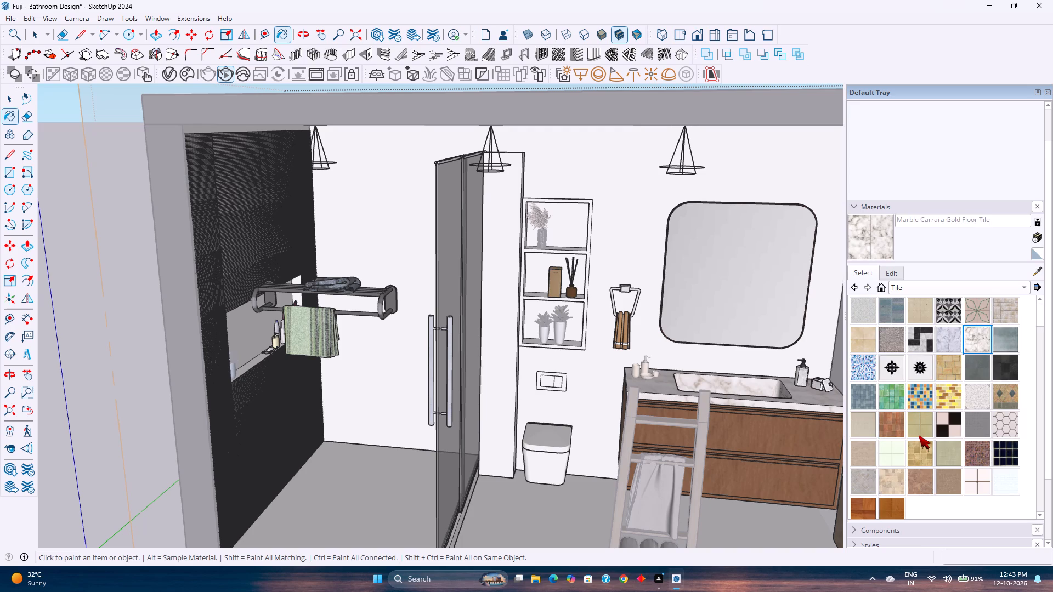
middle_click_drag(427, 283, 534, 267)
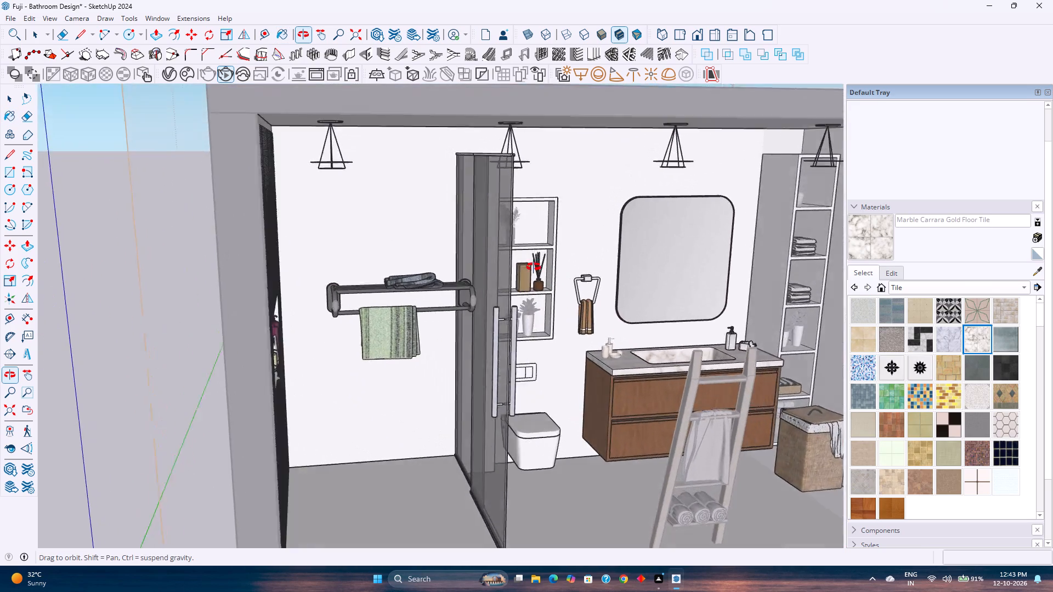
middle_click_drag(534, 267, 422, 229)
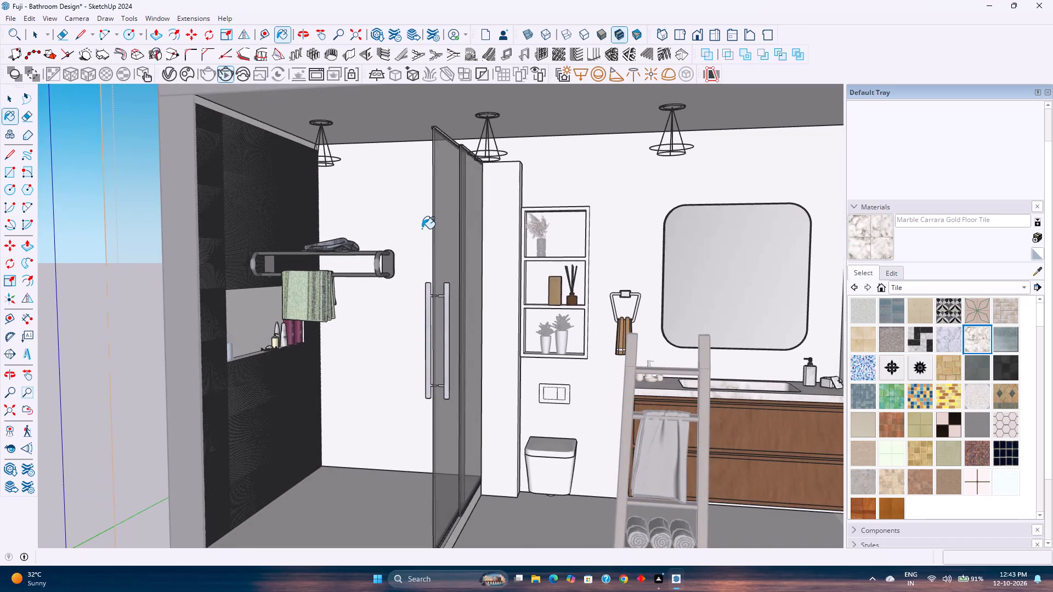
key("space")
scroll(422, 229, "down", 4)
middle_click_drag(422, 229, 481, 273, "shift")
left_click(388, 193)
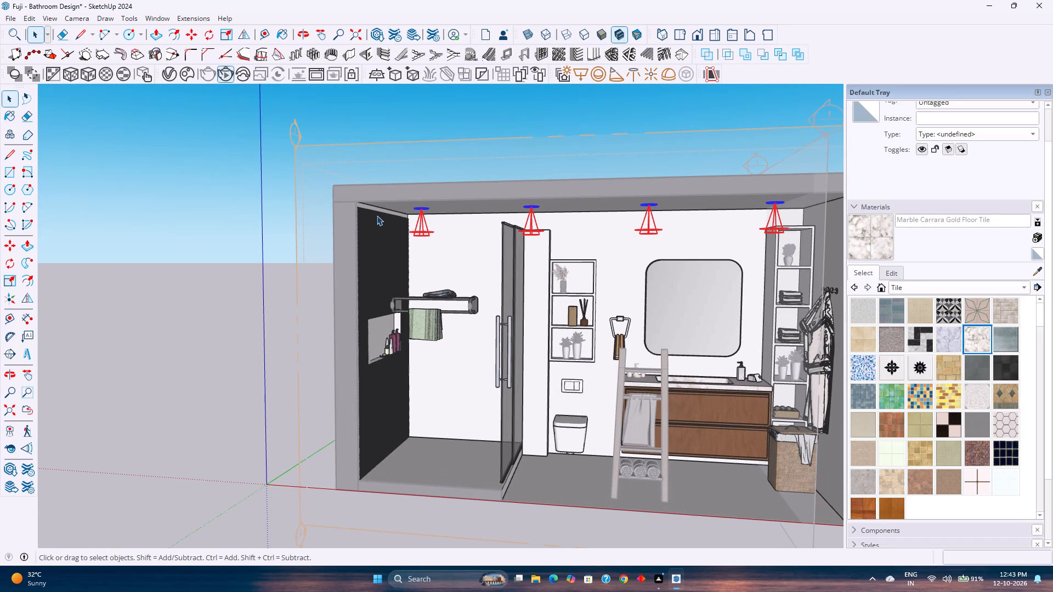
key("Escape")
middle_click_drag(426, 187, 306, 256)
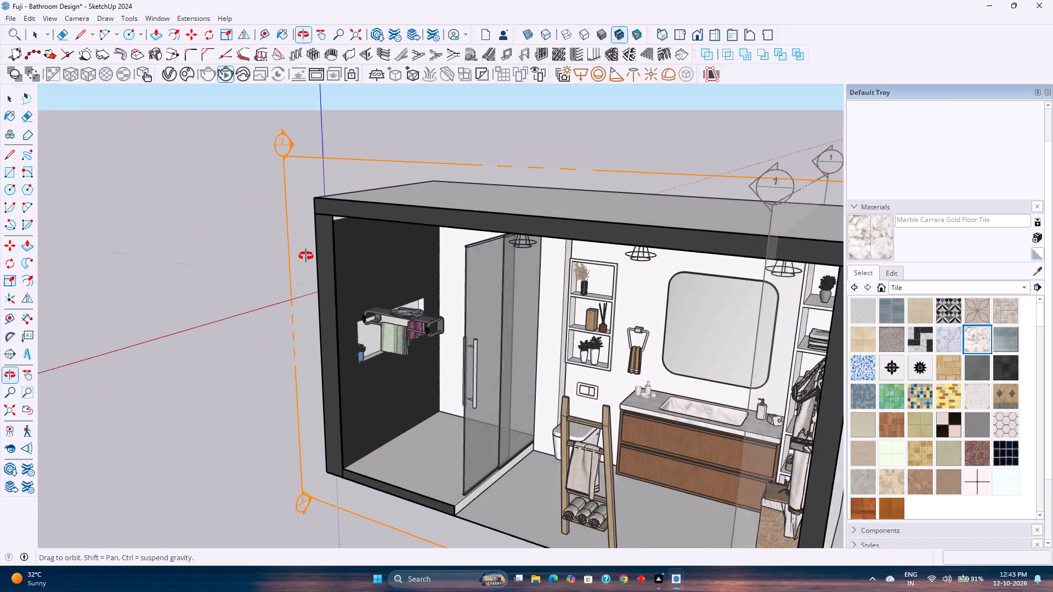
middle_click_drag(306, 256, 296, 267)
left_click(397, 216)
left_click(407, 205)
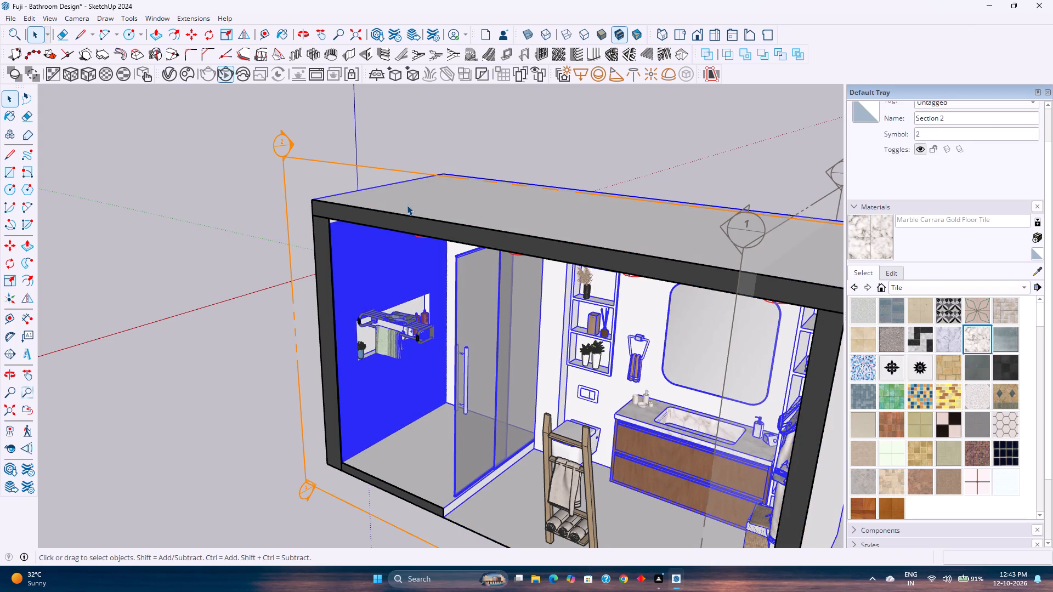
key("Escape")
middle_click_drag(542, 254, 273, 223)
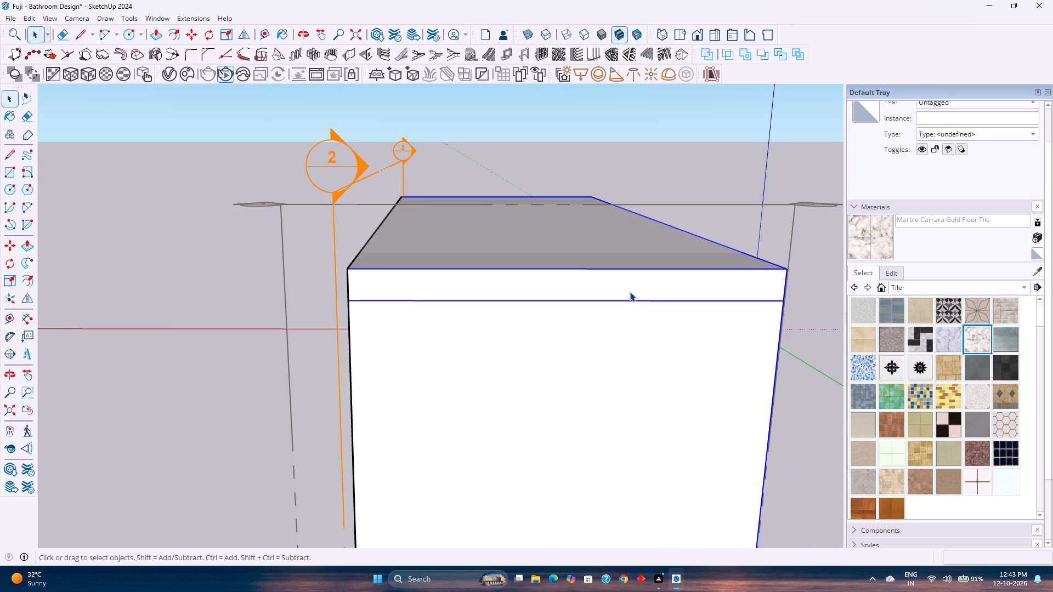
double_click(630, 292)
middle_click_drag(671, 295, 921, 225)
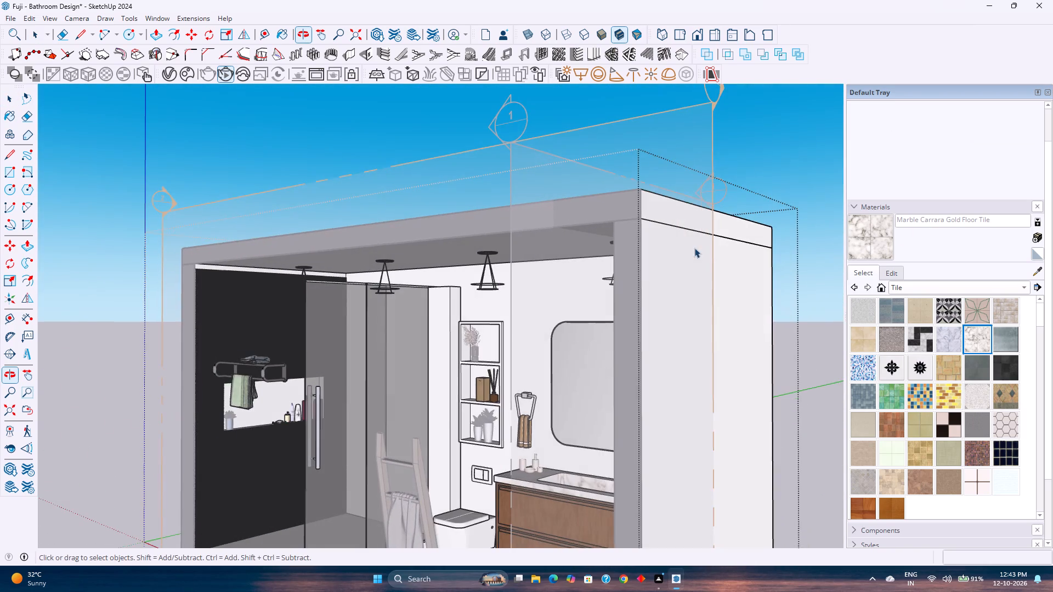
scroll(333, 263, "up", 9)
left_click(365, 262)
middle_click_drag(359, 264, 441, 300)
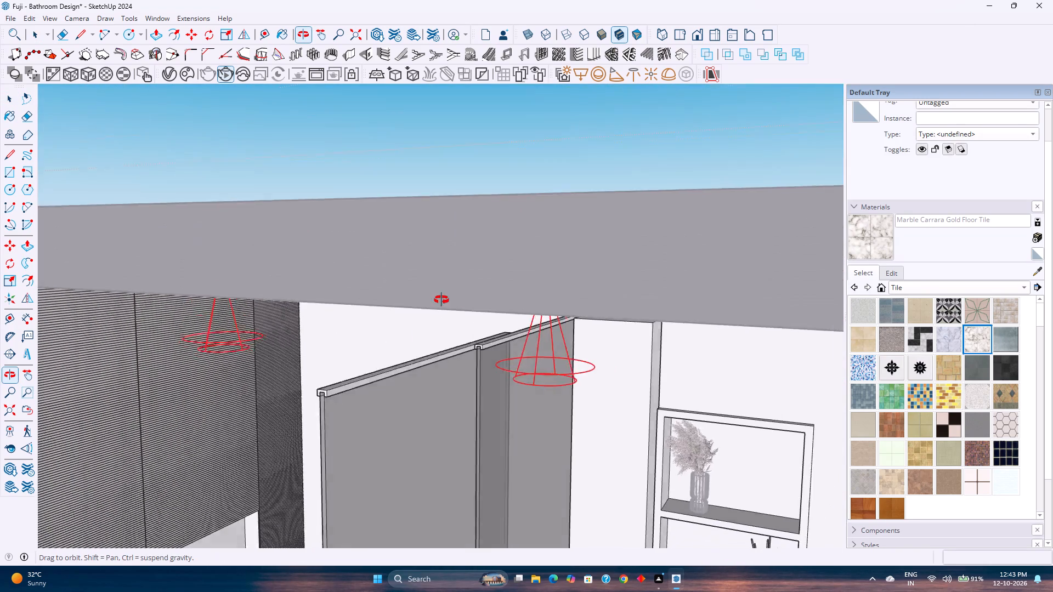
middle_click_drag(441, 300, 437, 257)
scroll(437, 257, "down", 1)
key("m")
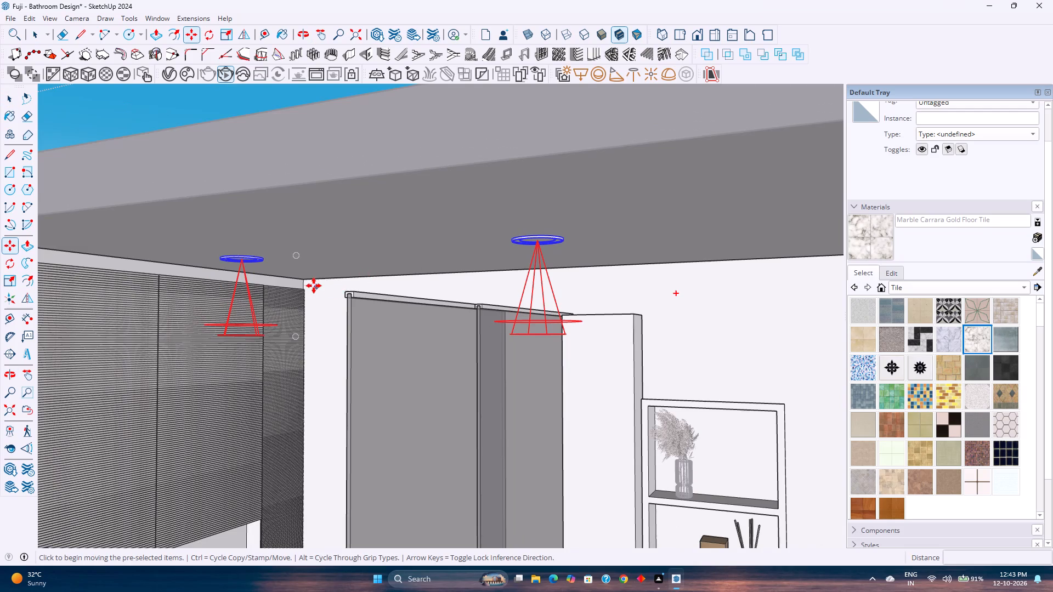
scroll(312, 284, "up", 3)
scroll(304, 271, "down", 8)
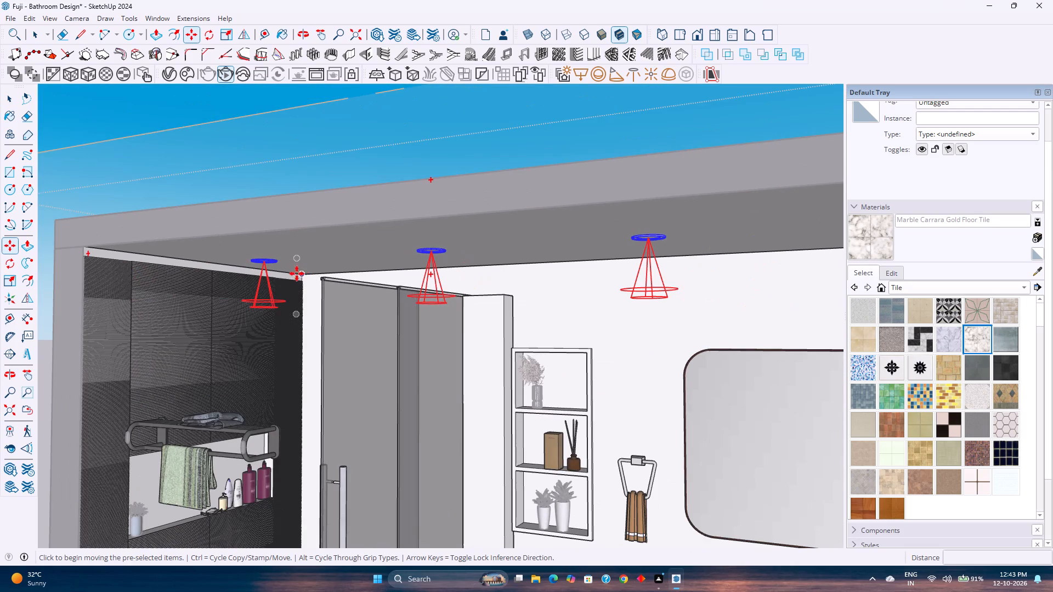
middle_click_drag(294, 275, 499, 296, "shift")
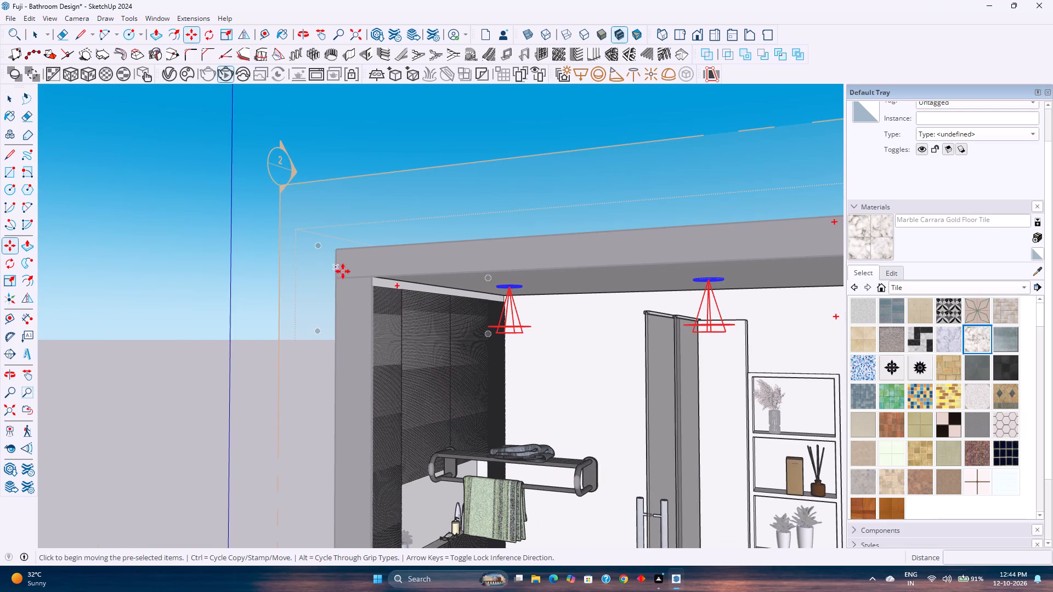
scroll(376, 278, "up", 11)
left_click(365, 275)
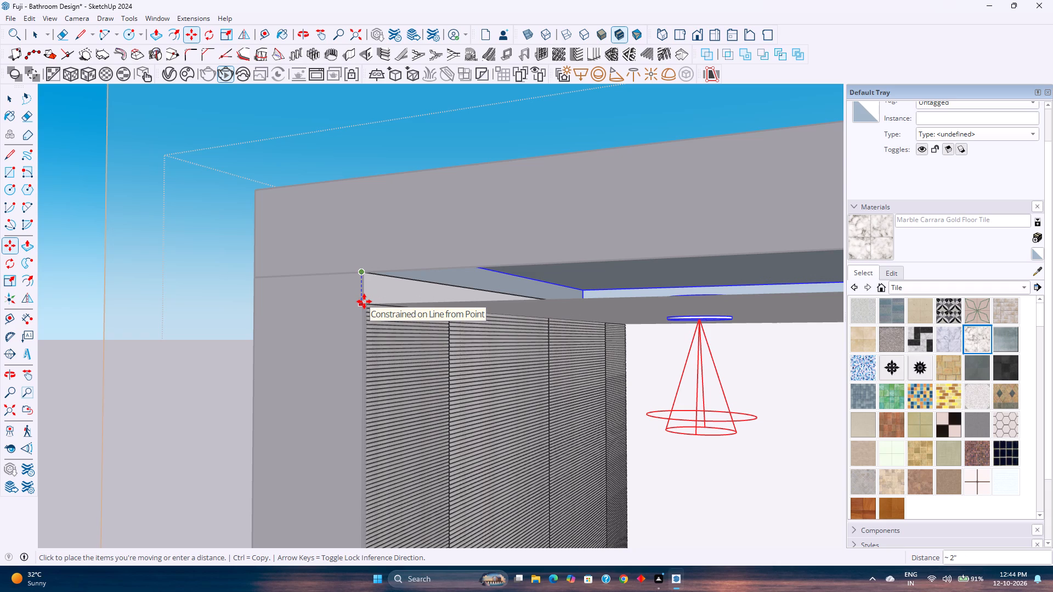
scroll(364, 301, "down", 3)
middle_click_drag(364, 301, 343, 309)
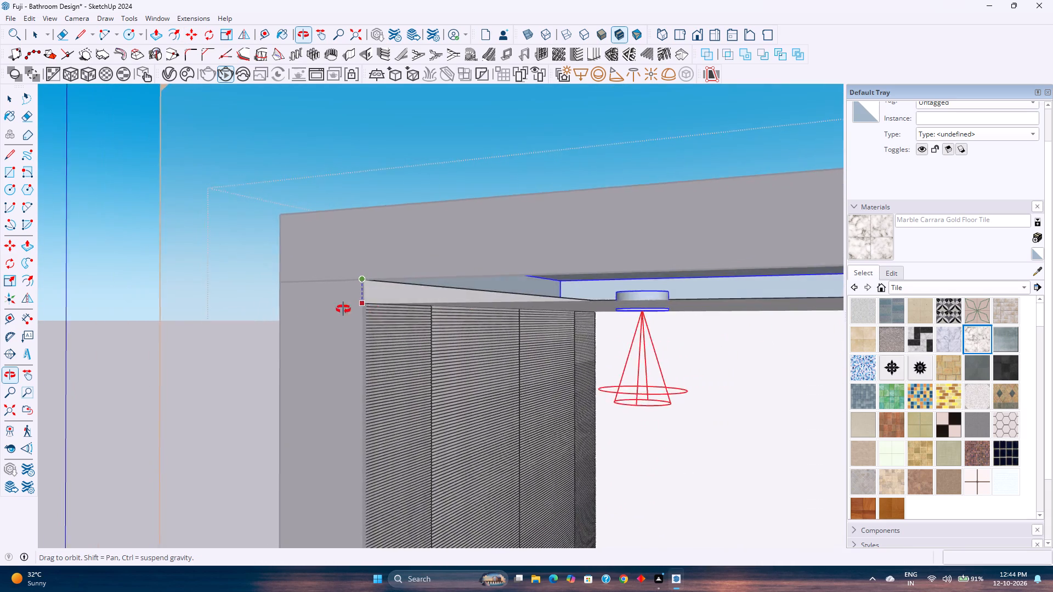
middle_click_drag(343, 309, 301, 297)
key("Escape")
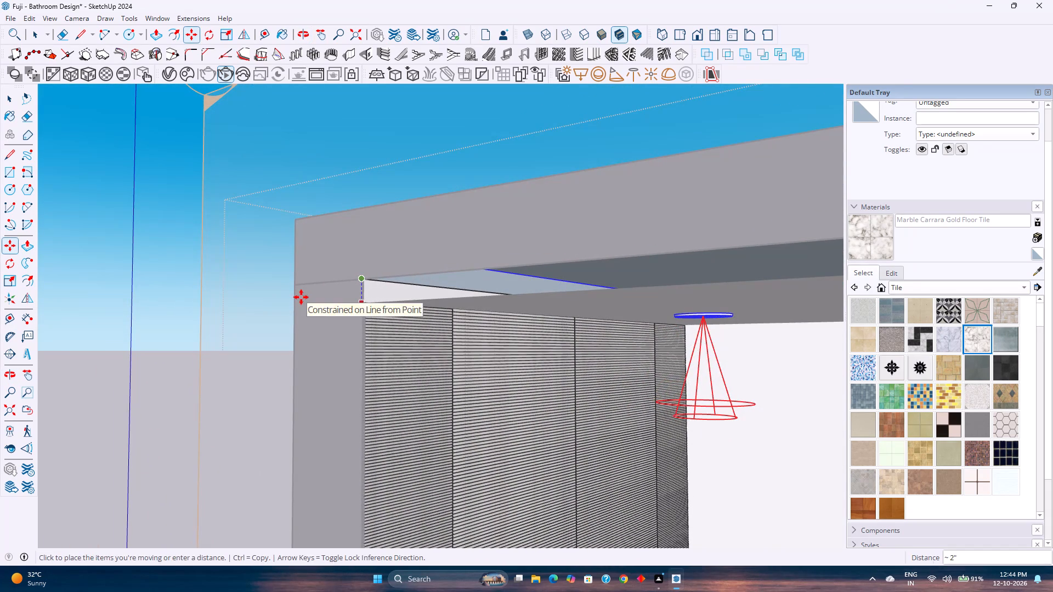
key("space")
Move the ceiling slab with its pendant lights down about 2" to meet the top of the shower's ribbed wall panelling.
scroll(343, 278, "down", 10)
middle_click_drag(345, 278, 423, 405)
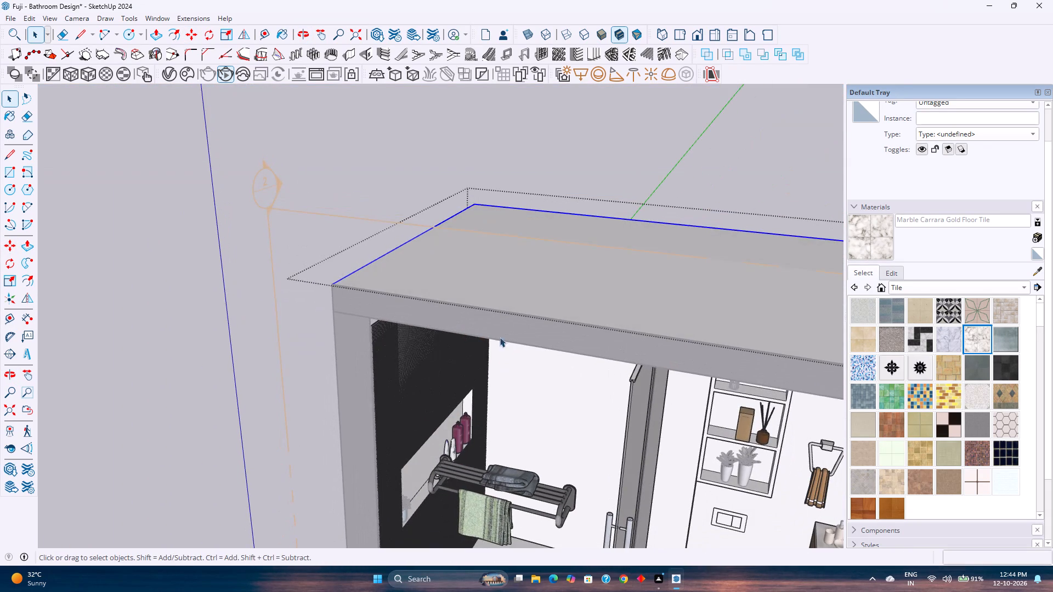
key("Escape")
left_click(491, 272)
double_click(491, 272)
left_click(491, 272)
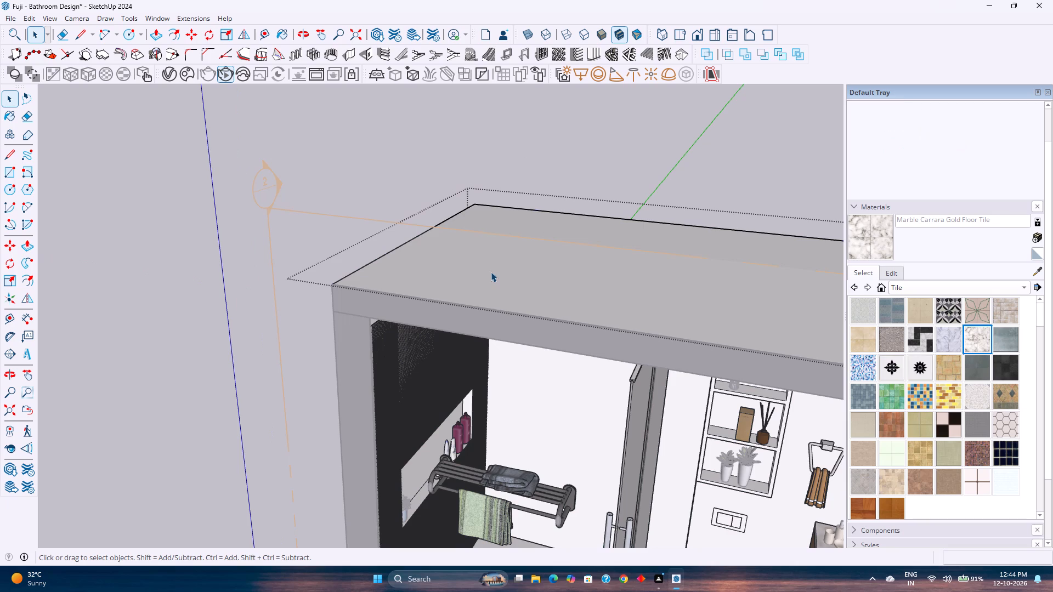
middle_click_drag(343, 368, 354, 230)
middle_click(354, 230)
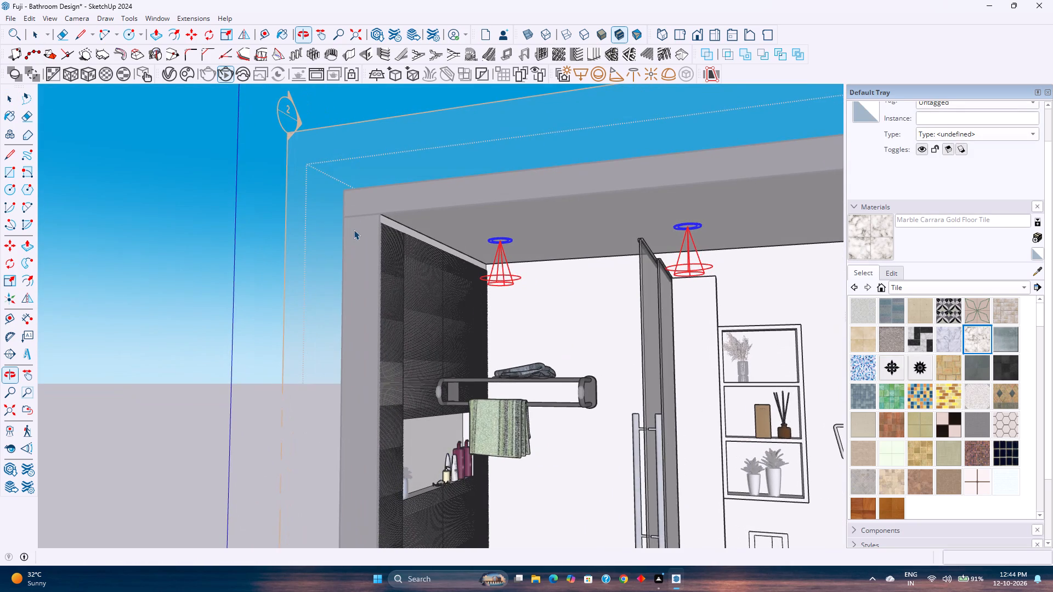
key("m")
scroll(382, 215, "up", 3)
left_click(382, 215)
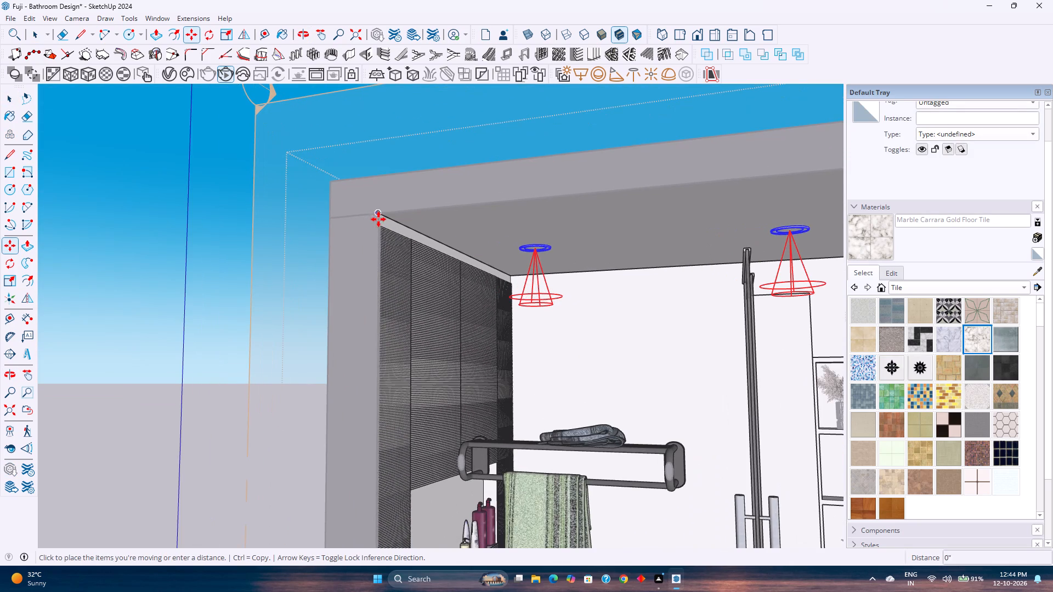
left_click(378, 226)
middle_click_drag(392, 226, 409, 297)
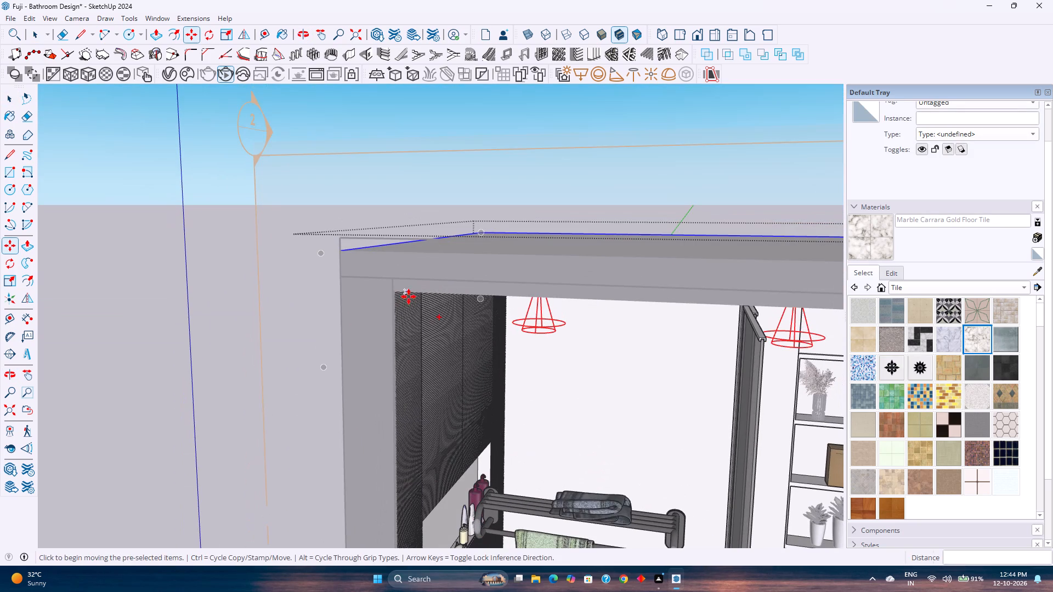
key("space")
key("Escape")
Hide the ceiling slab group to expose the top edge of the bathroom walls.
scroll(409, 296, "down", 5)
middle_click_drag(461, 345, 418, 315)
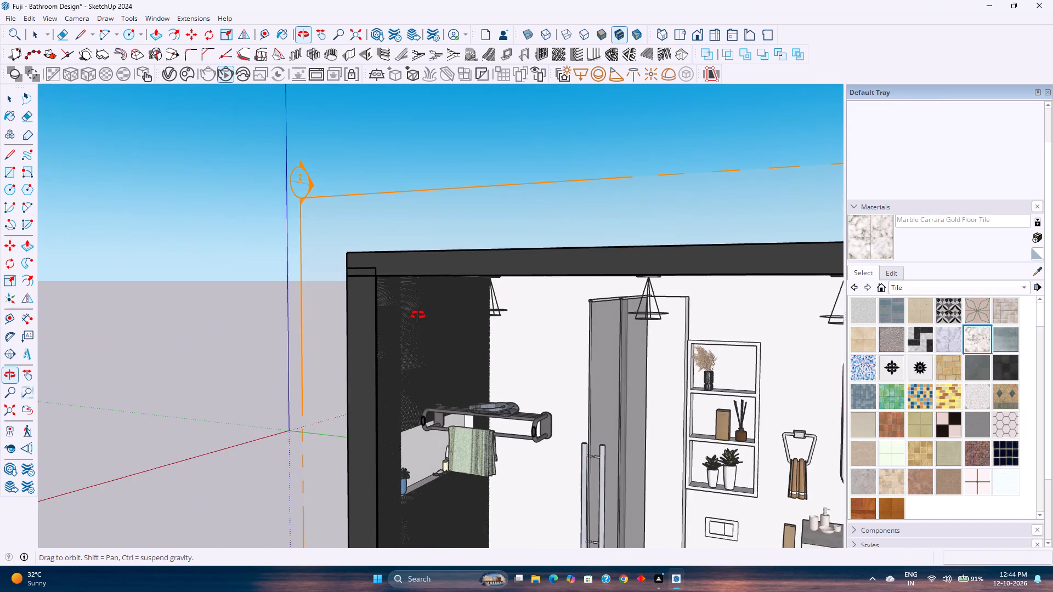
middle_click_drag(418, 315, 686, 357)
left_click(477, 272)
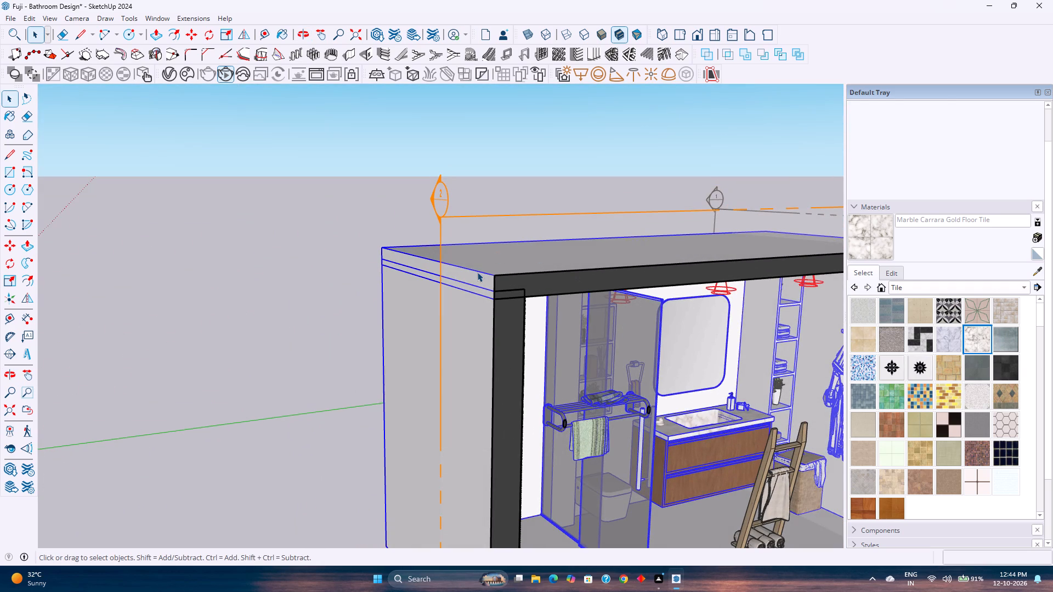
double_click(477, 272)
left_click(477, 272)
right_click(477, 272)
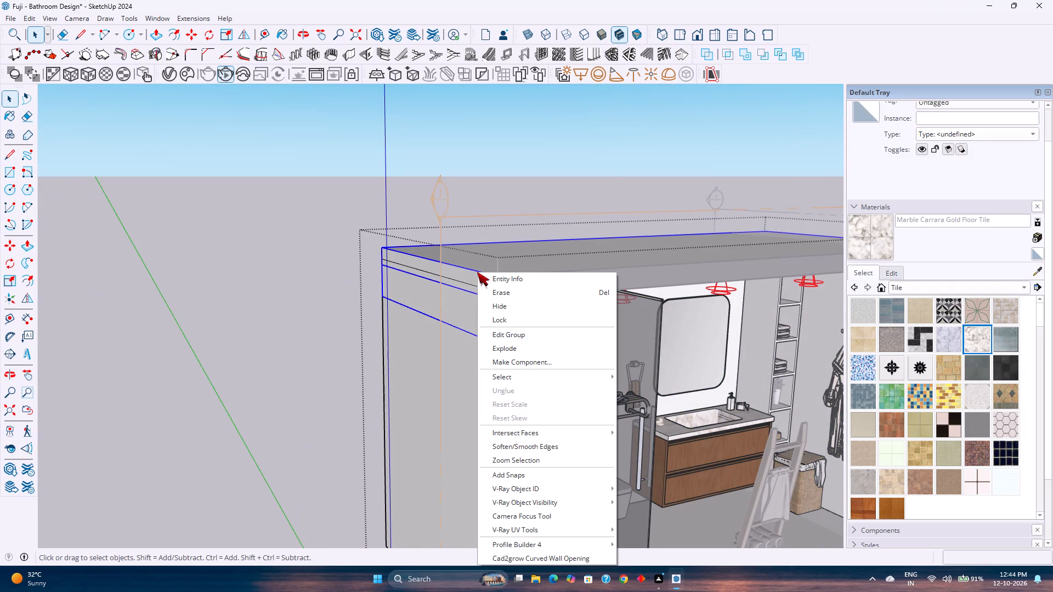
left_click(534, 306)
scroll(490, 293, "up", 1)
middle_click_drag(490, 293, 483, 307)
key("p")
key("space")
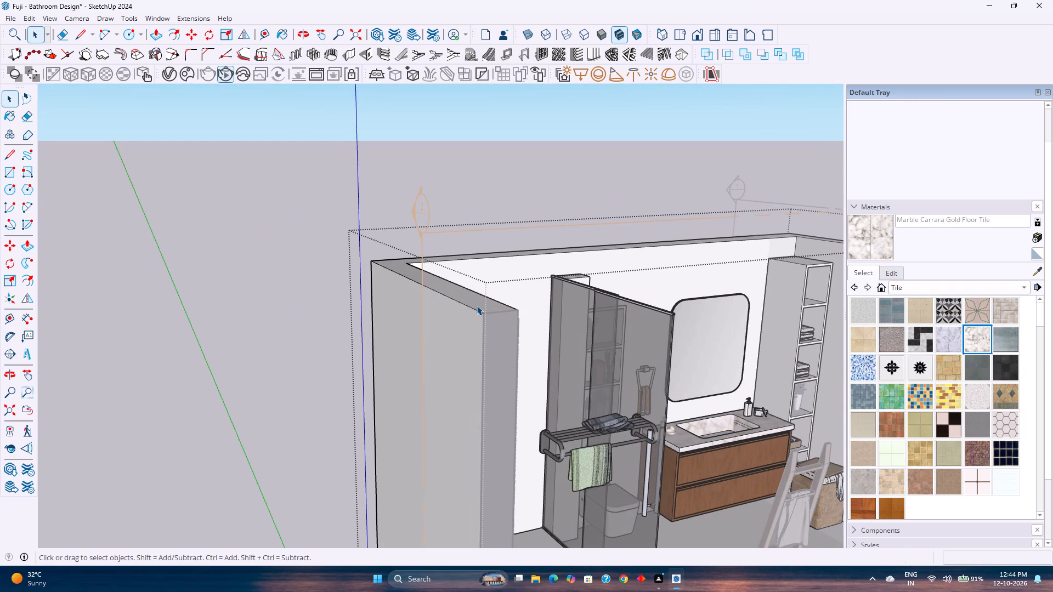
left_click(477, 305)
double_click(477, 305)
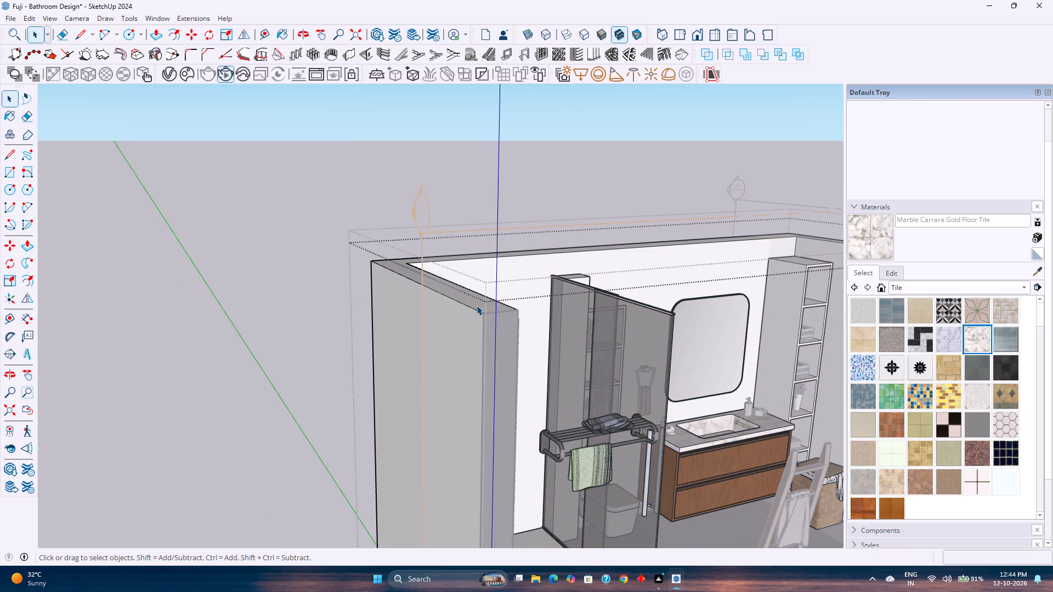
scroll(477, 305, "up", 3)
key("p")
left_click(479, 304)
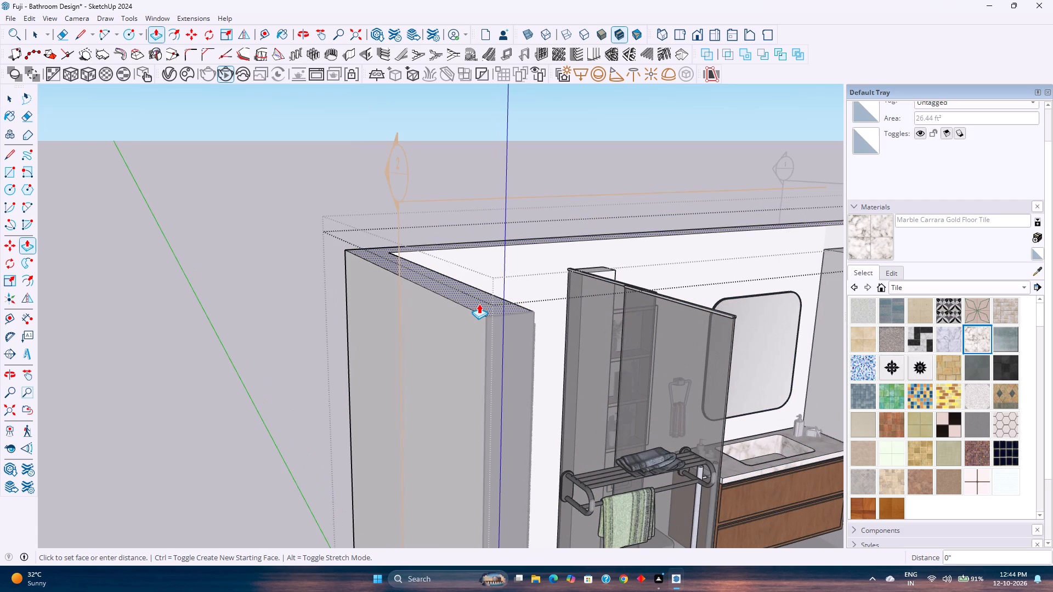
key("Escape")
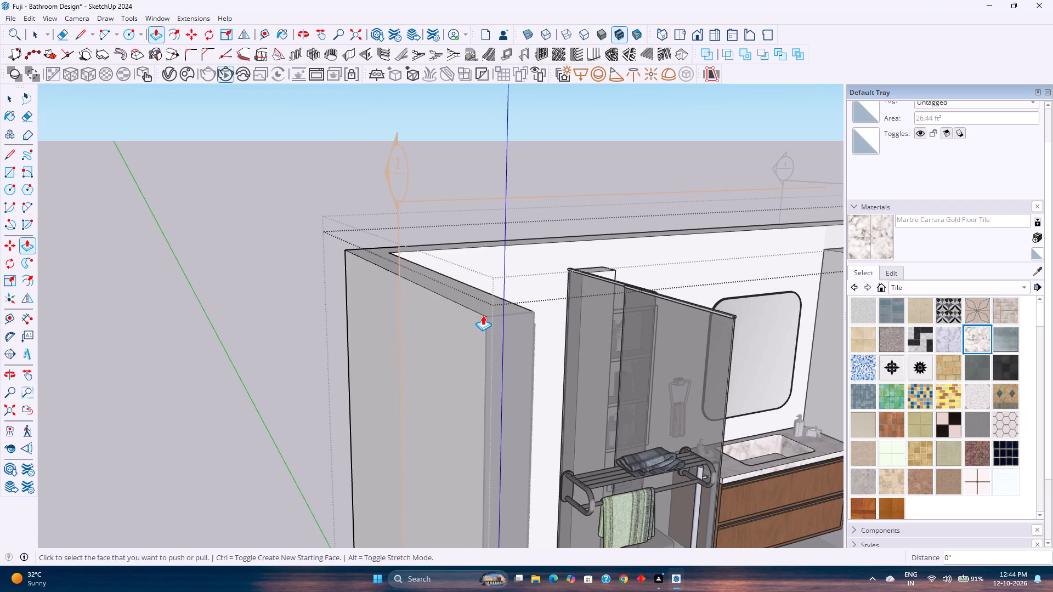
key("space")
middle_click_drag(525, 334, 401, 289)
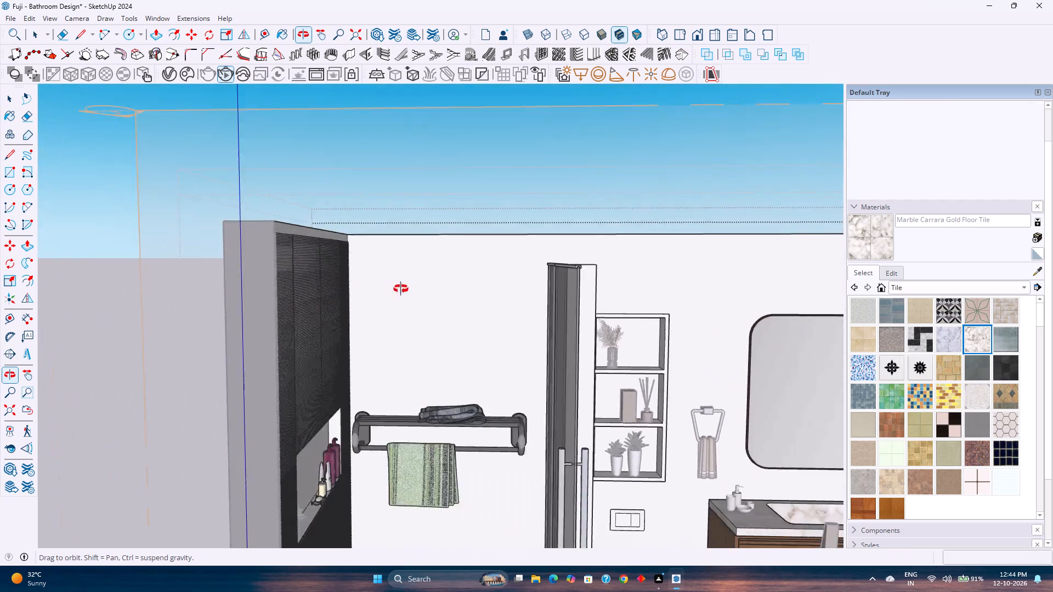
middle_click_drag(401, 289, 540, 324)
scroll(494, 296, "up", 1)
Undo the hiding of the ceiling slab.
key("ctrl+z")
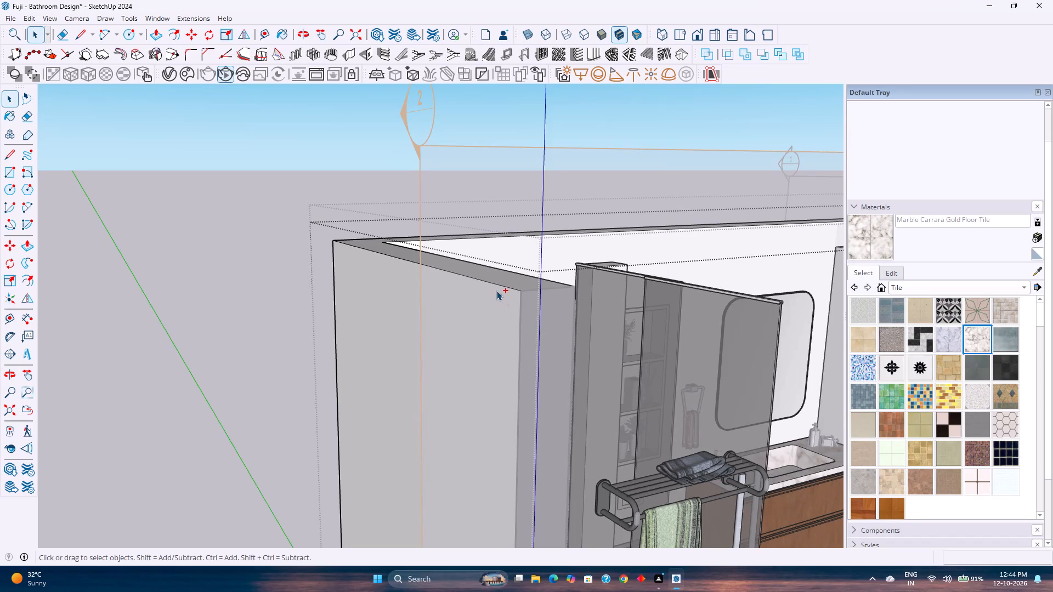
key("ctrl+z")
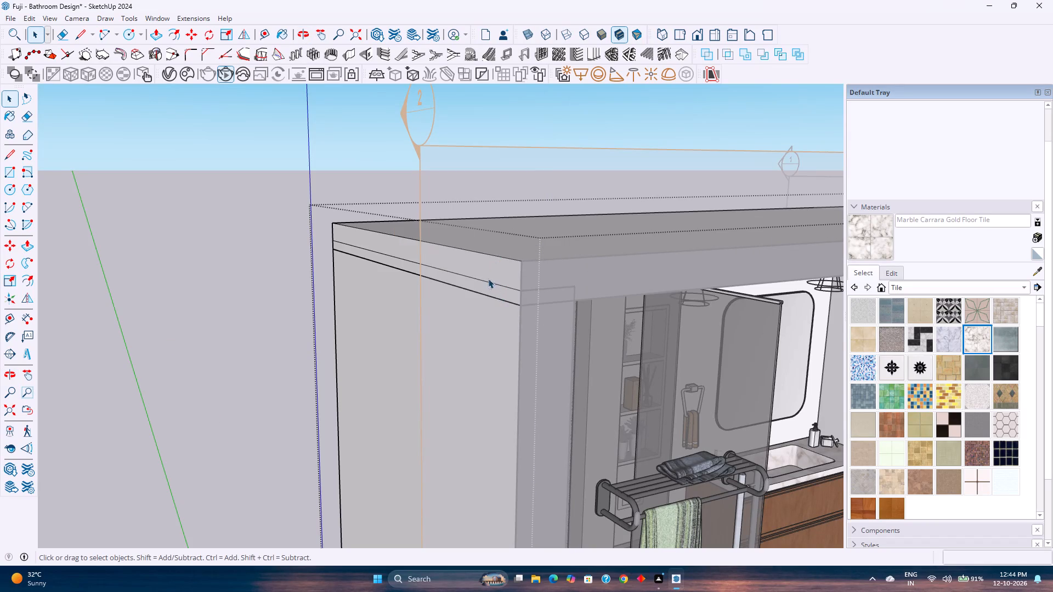
With back edges shown, push the walls' top face down 2" to the underside of the ceiling slab, and restore the normal edge display.
middle_click_drag(488, 278, 483, 316)
key("k")
scroll(437, 337, "up", 3)
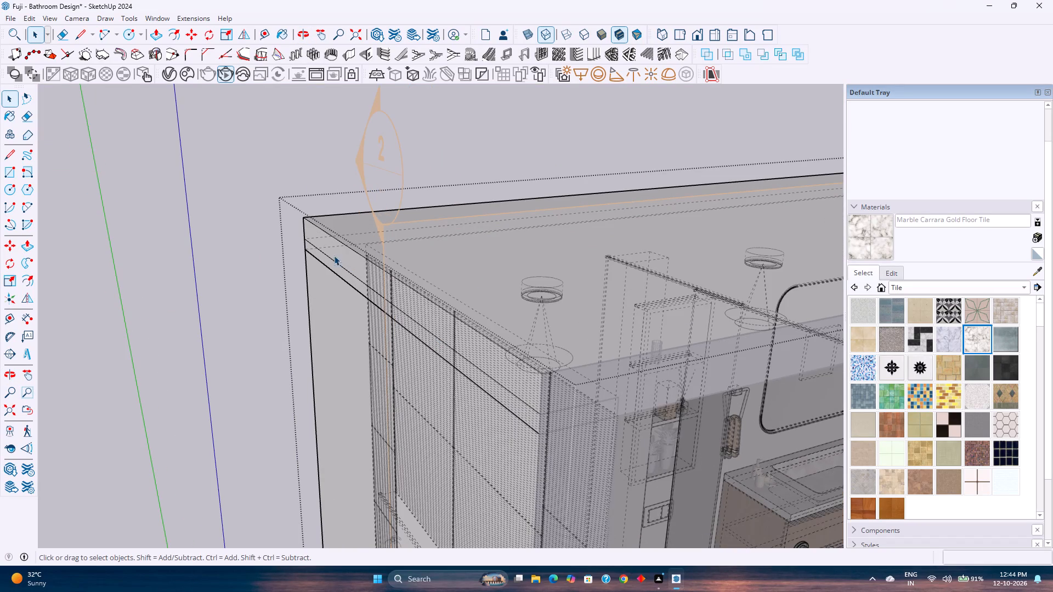
key("p")
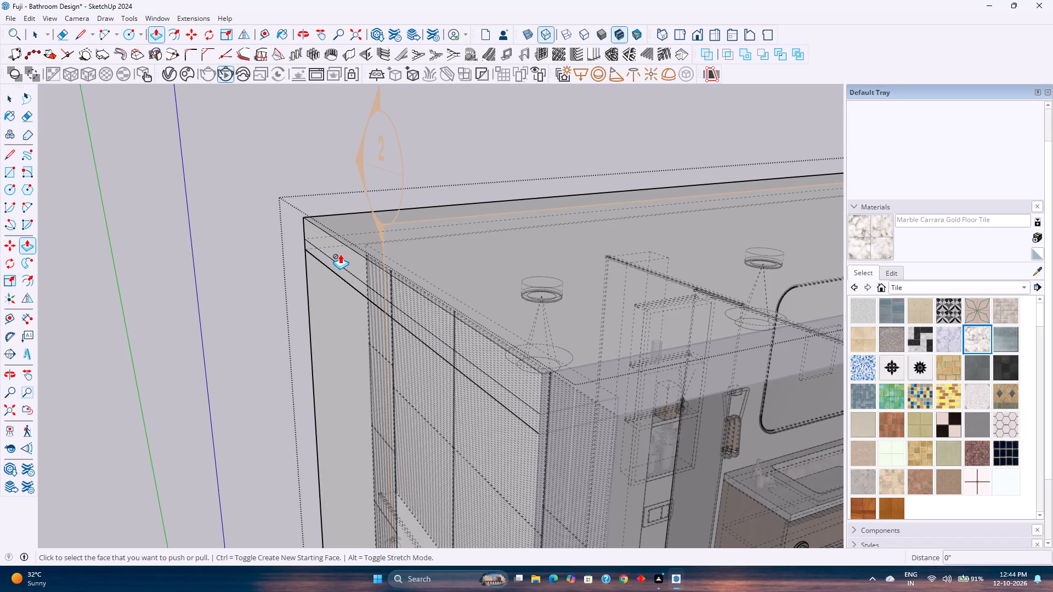
left_click(340, 254)
key("space")
double_click(340, 254)
scroll(340, 254, "up", 3)
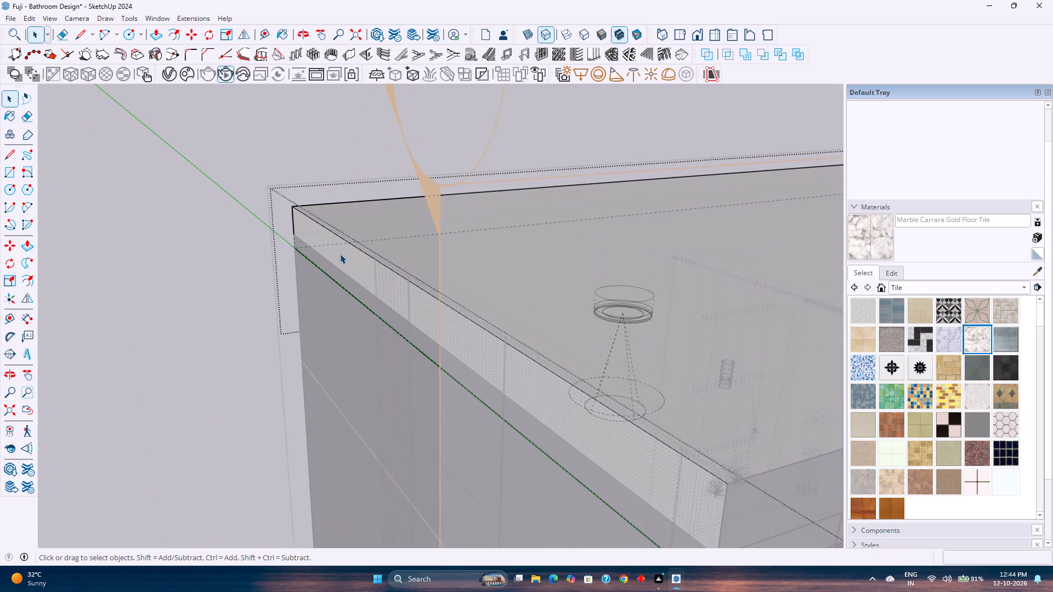
key("Escape")
double_click(345, 325)
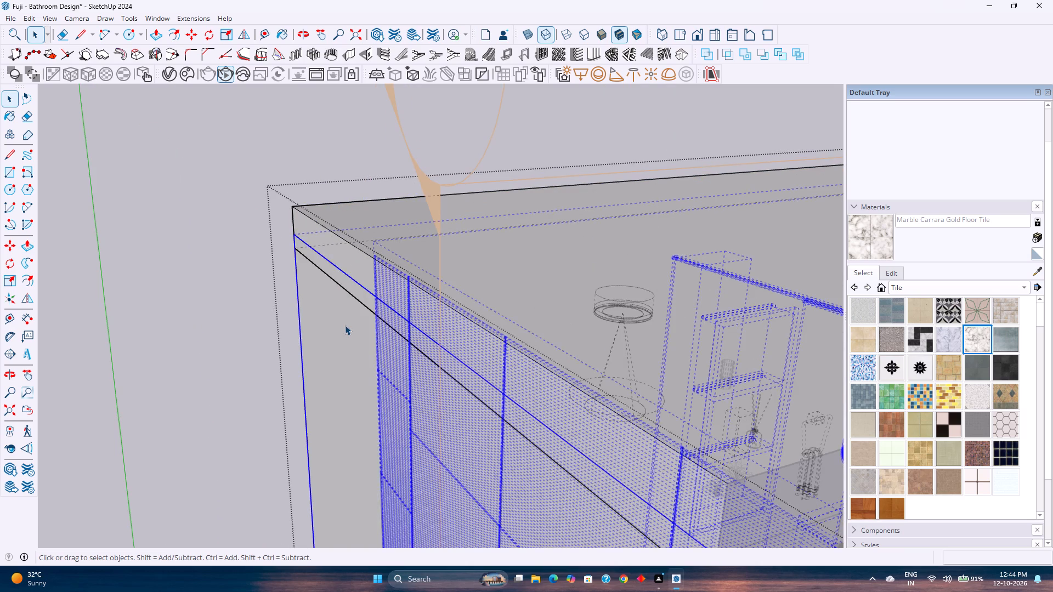
key("p")
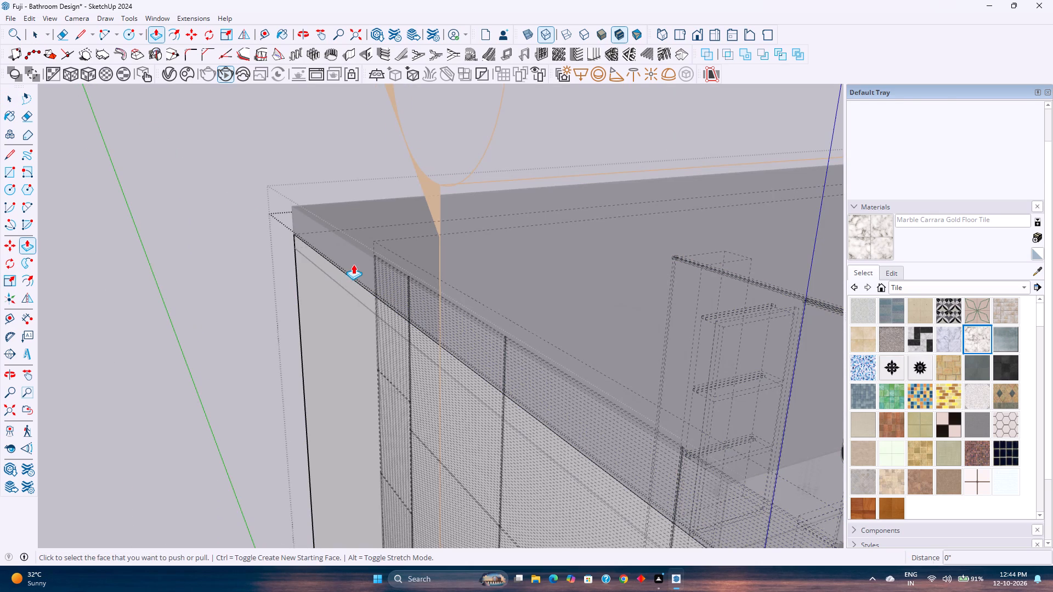
left_click(353, 264)
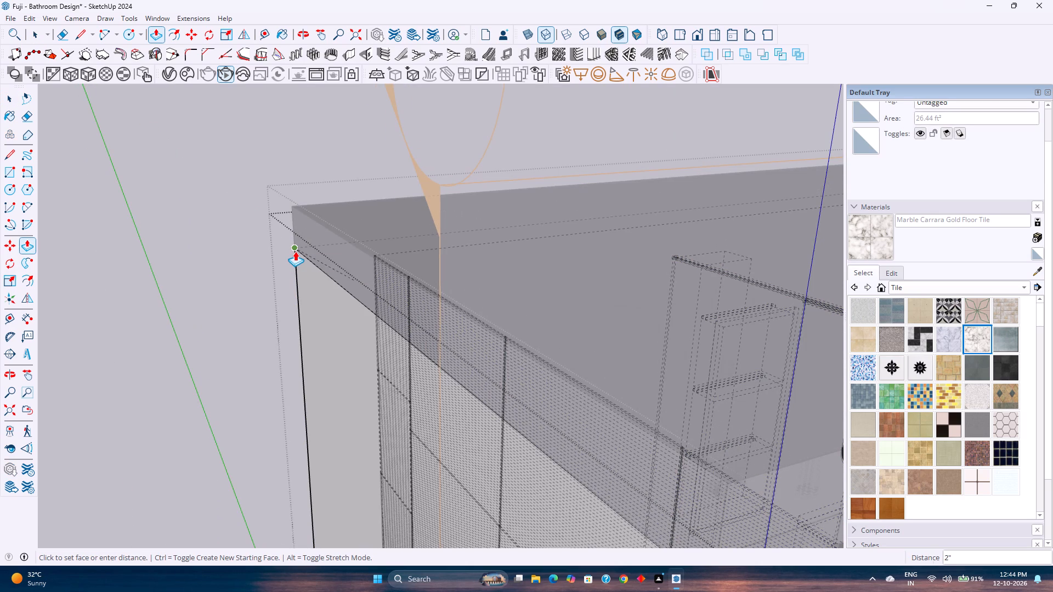
left_click(295, 251)
type("k")
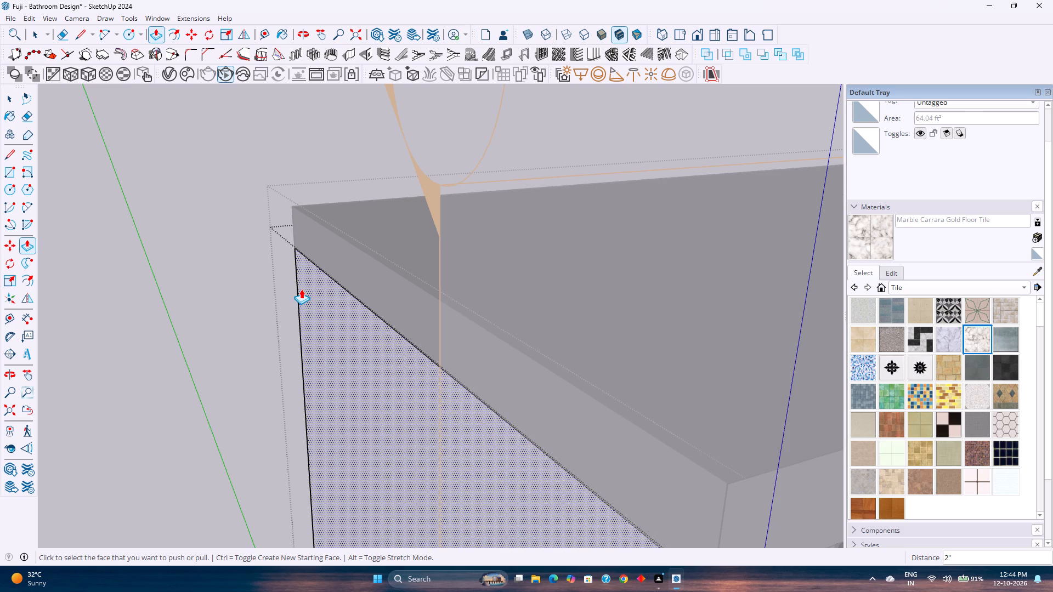
key("space")
scroll(301, 289, "down", 5)
middle_click_drag(496, 372, 352, 291)
key("Escape")
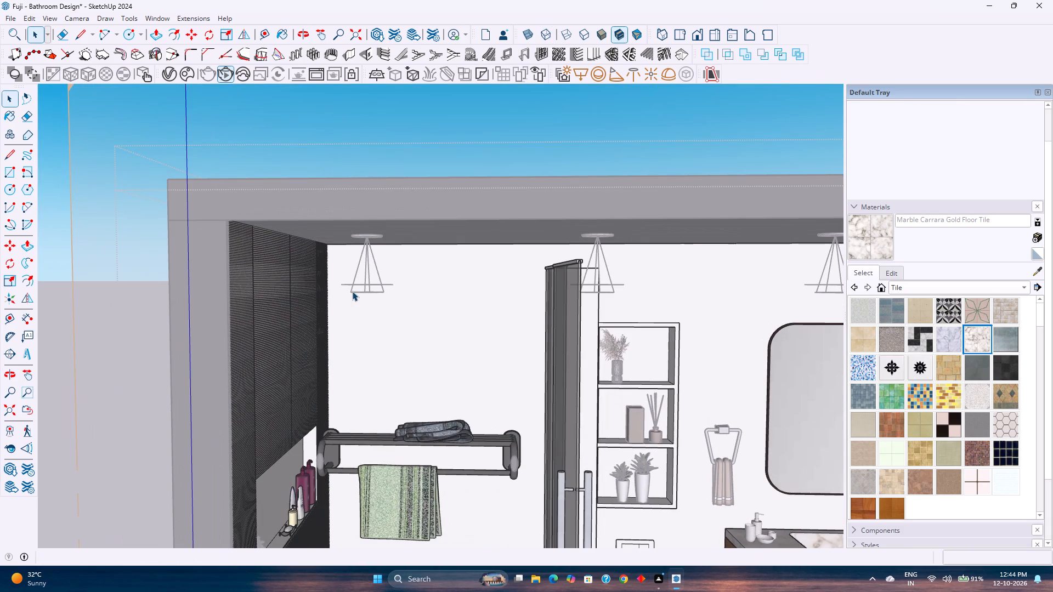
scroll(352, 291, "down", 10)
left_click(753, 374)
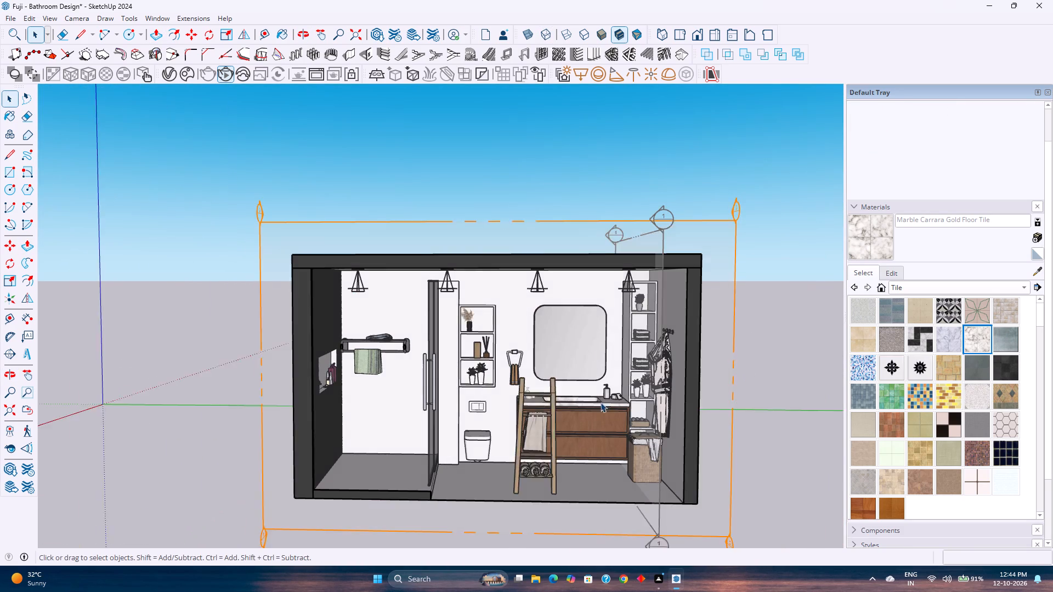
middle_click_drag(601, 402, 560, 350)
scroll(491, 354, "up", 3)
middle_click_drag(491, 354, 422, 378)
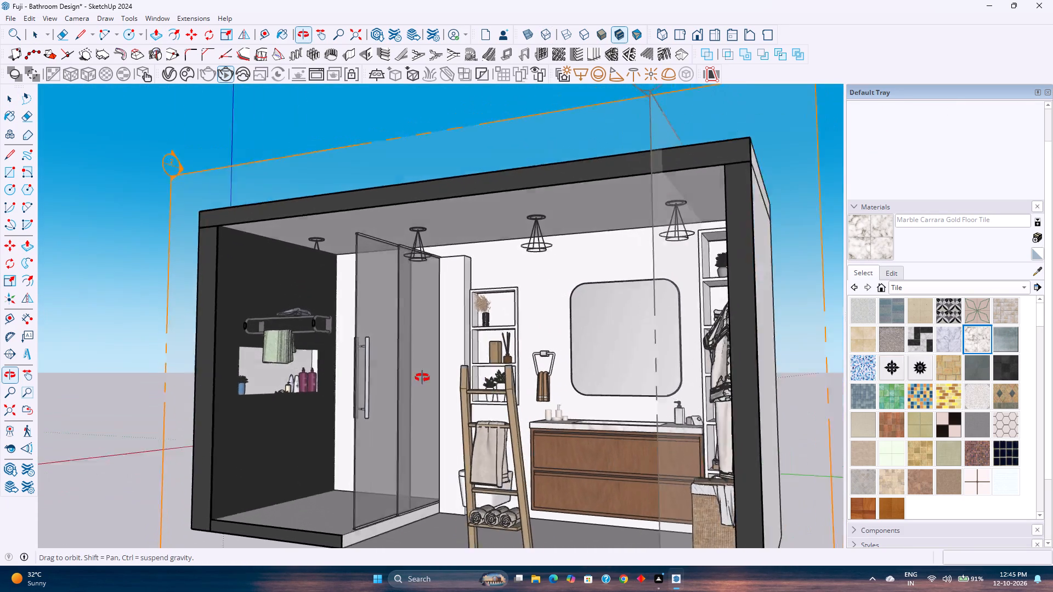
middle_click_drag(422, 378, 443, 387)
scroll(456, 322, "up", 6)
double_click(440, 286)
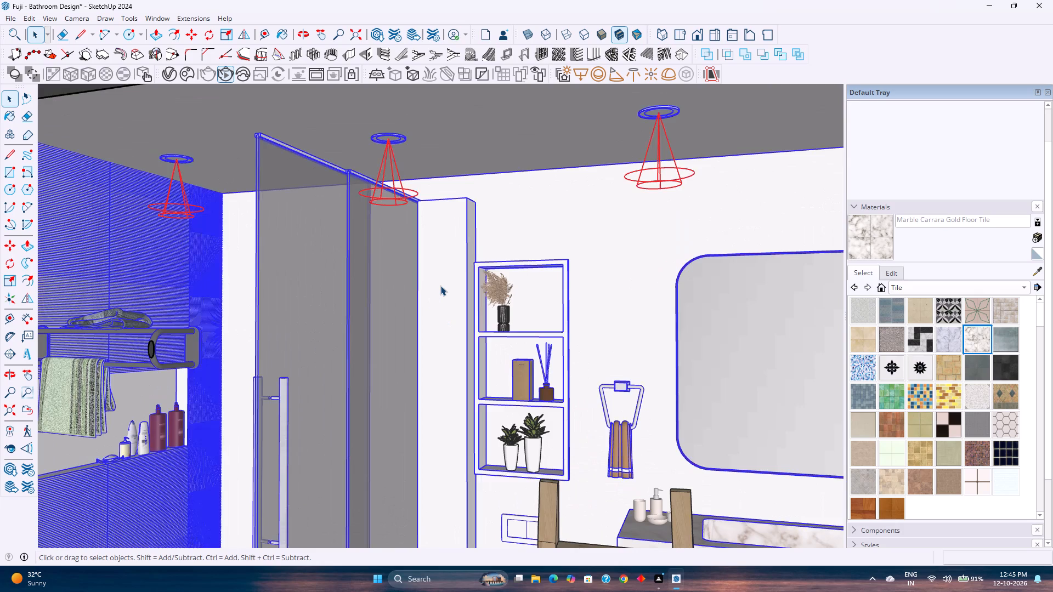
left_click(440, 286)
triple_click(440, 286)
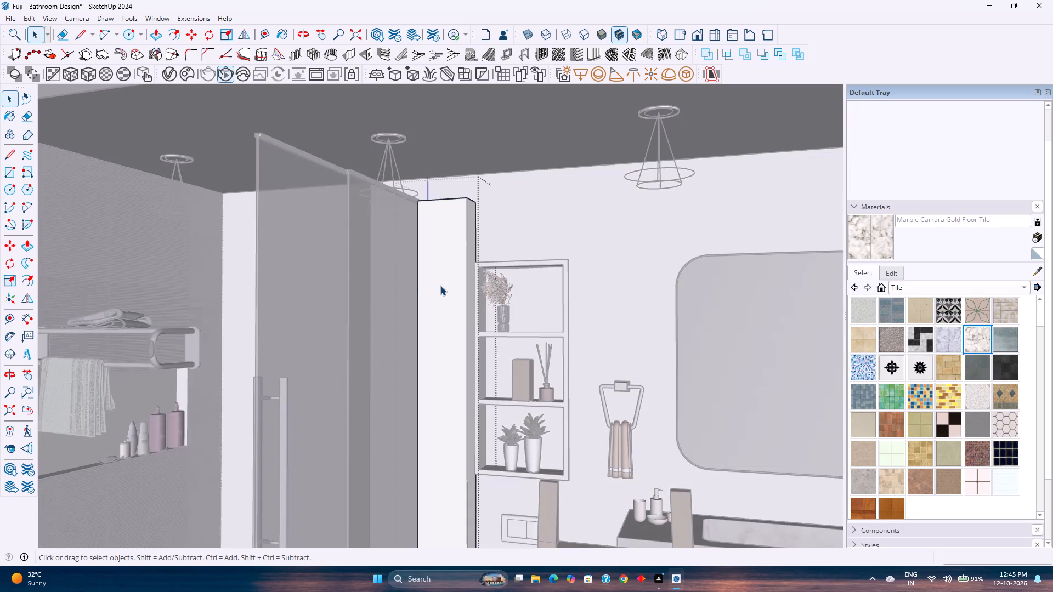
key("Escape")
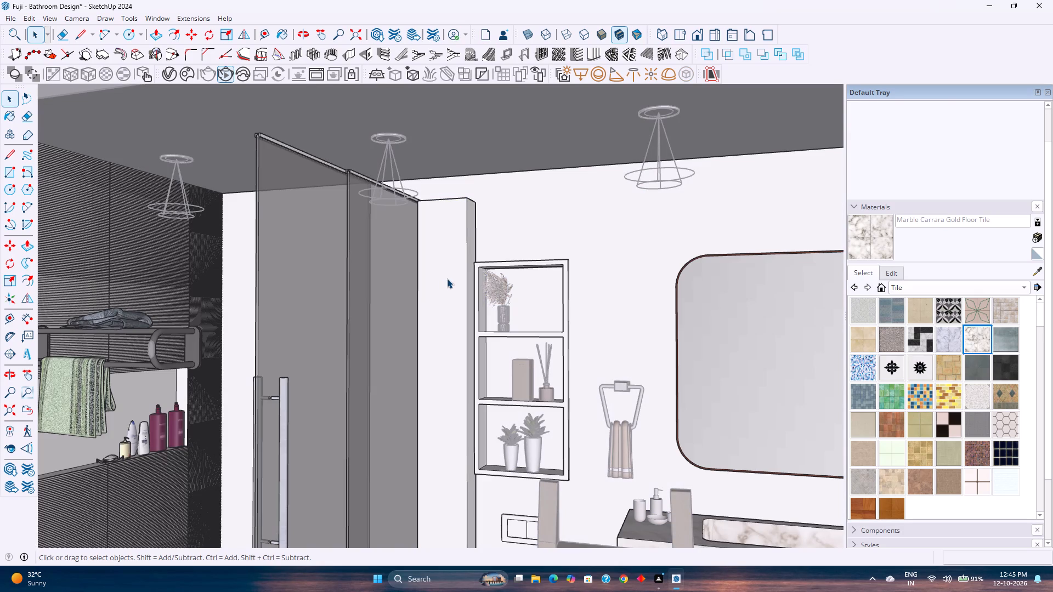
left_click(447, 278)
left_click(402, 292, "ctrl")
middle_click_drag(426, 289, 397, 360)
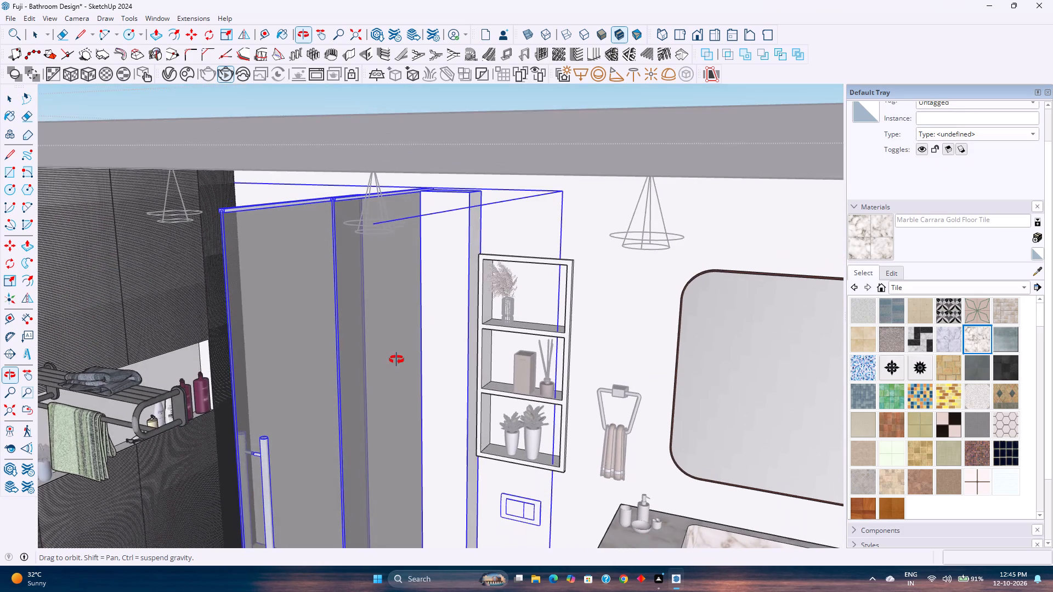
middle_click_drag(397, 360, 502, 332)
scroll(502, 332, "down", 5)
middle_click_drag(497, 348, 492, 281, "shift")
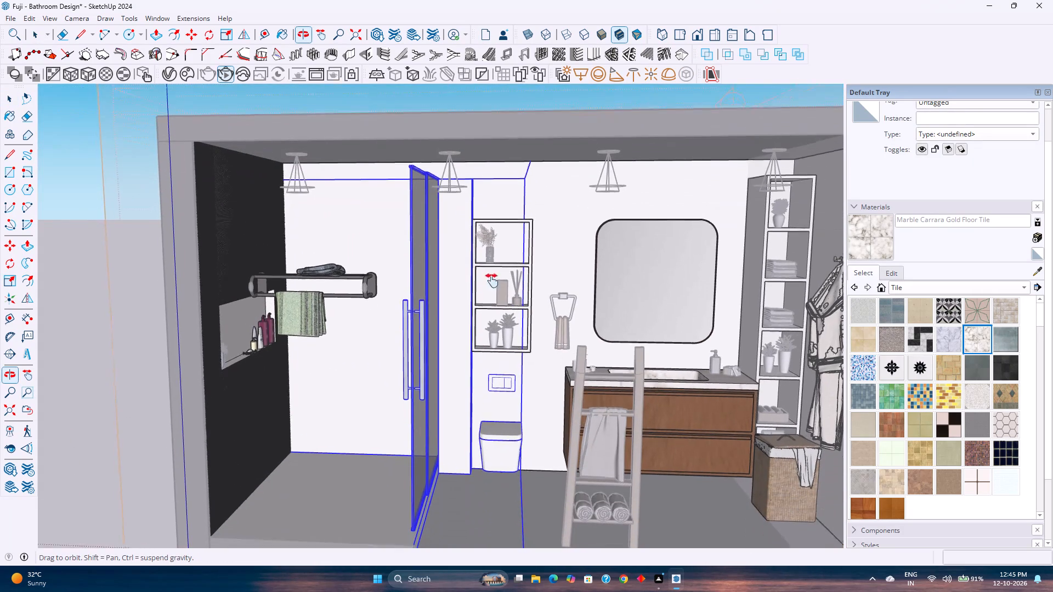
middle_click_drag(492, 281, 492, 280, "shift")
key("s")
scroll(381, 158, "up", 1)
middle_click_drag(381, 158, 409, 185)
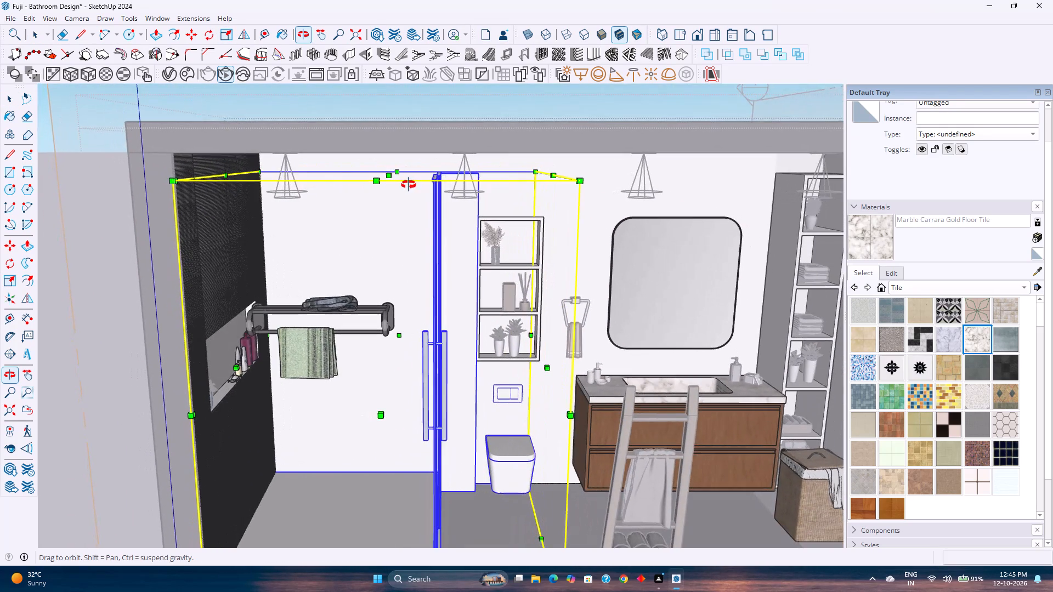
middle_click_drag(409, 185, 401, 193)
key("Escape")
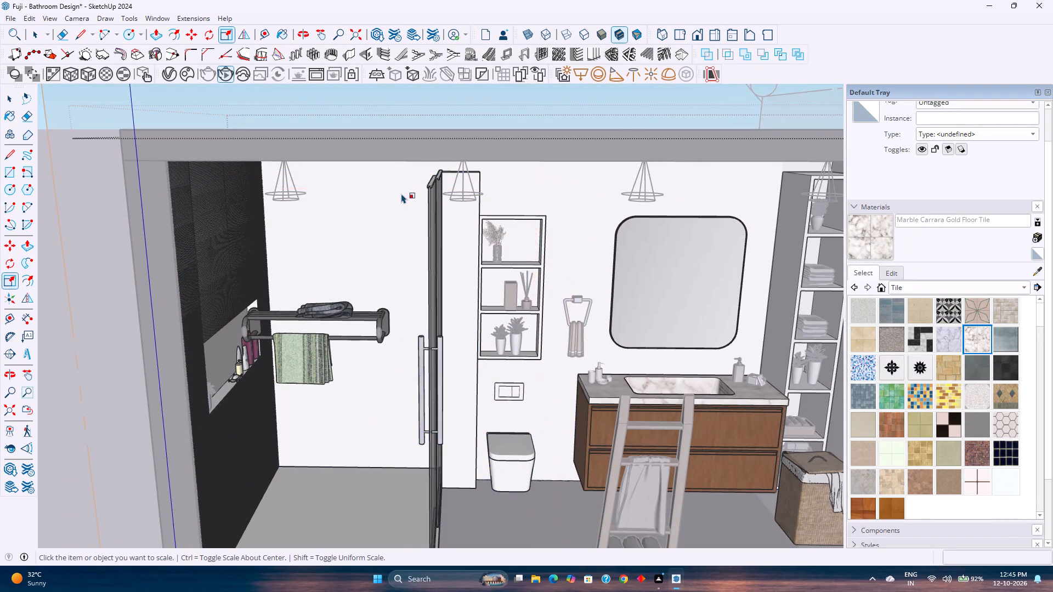
Scale the narrow partition wall between the shower glass and the niche shelves vertically by 1.06 to meet the ceiling.
key("space")
double_click(451, 244)
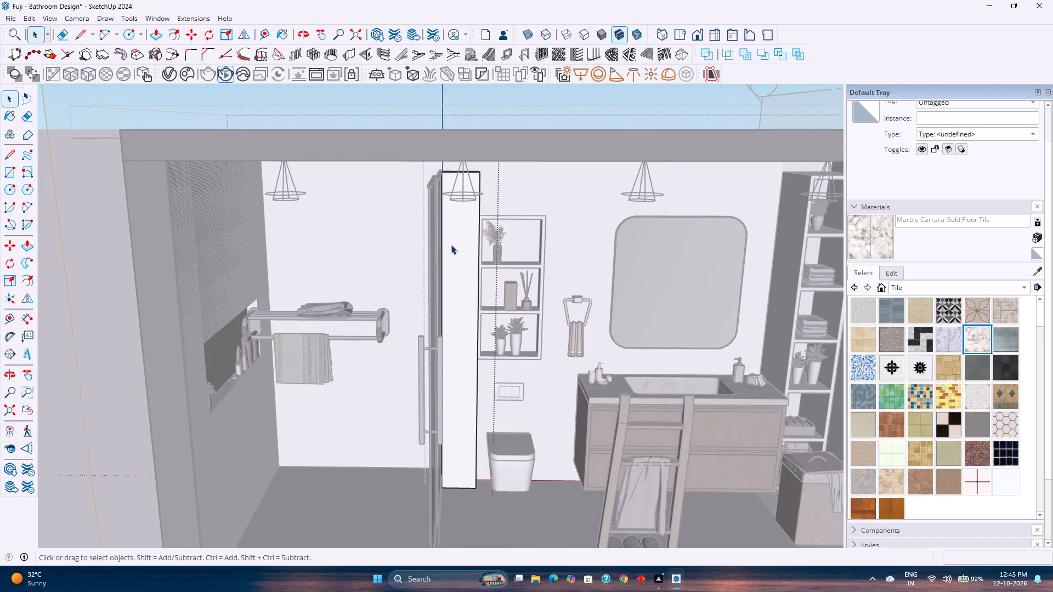
key("Escape")
left_click(453, 243)
middle_click_drag(454, 243, 423, 232)
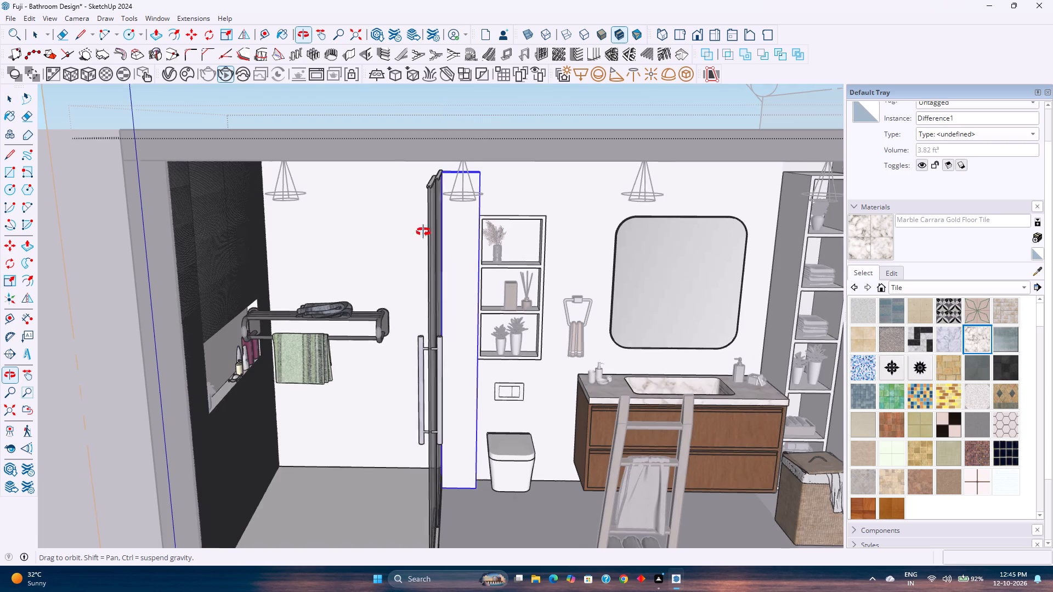
middle_click_drag(423, 232, 356, 205)
key("s")
scroll(461, 156, "up", 5)
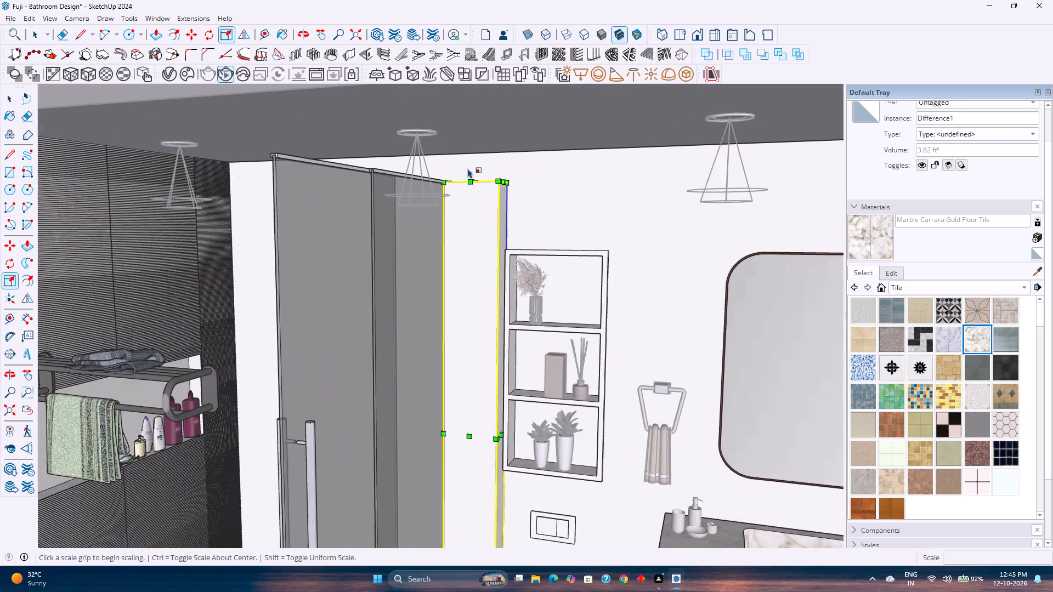
scroll(468, 168, "up", 5)
middle_click_drag(469, 176, 469, 193)
scroll(479, 193, "up", 8)
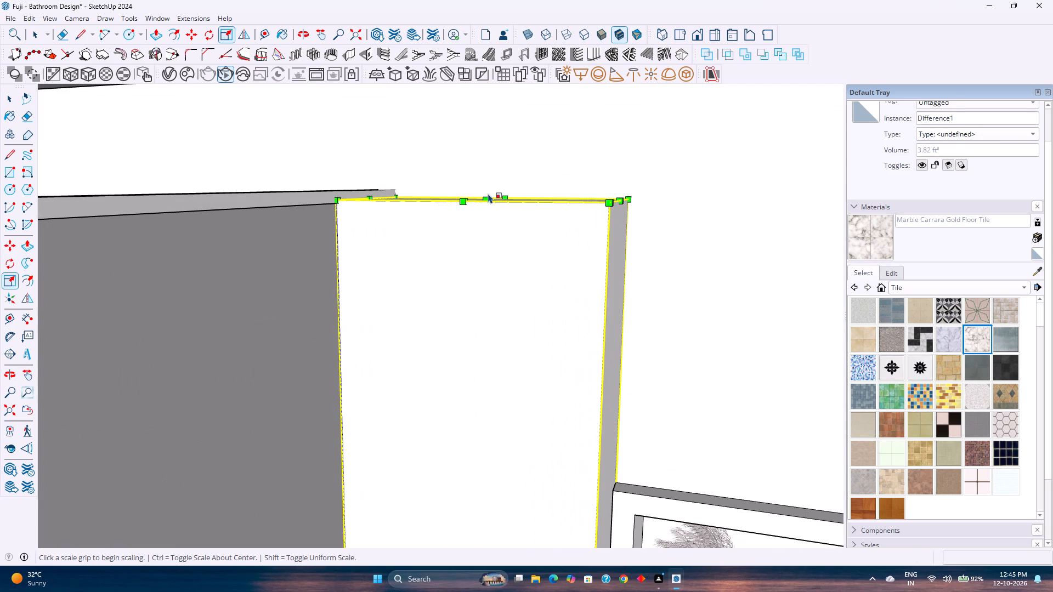
left_click(486, 196)
scroll(487, 175, "down", 9)
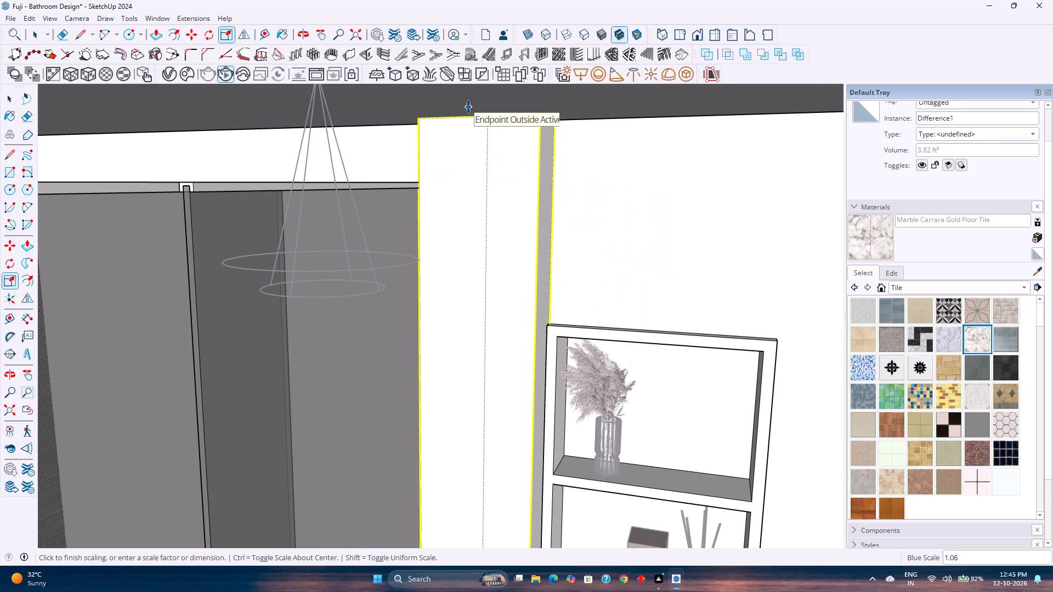
left_click(468, 107)
key("space")
scroll(429, 184, "down", 5)
Scale the shower glass enclosure vertically by about 1.06 so its top meets the ceiling.
left_click(351, 247)
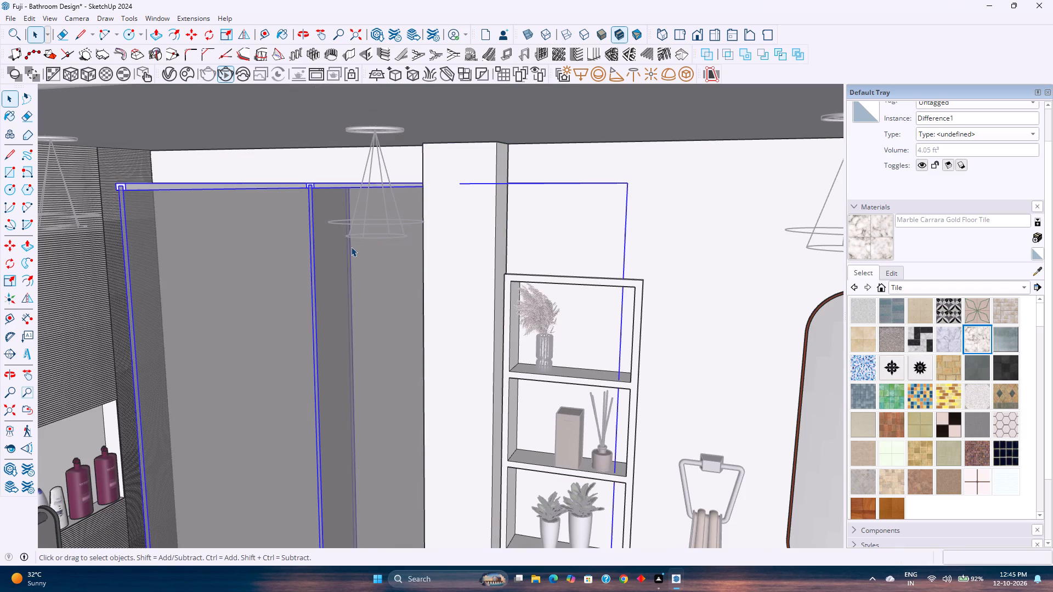
scroll(321, 263, "down", 3)
double_click(321, 263)
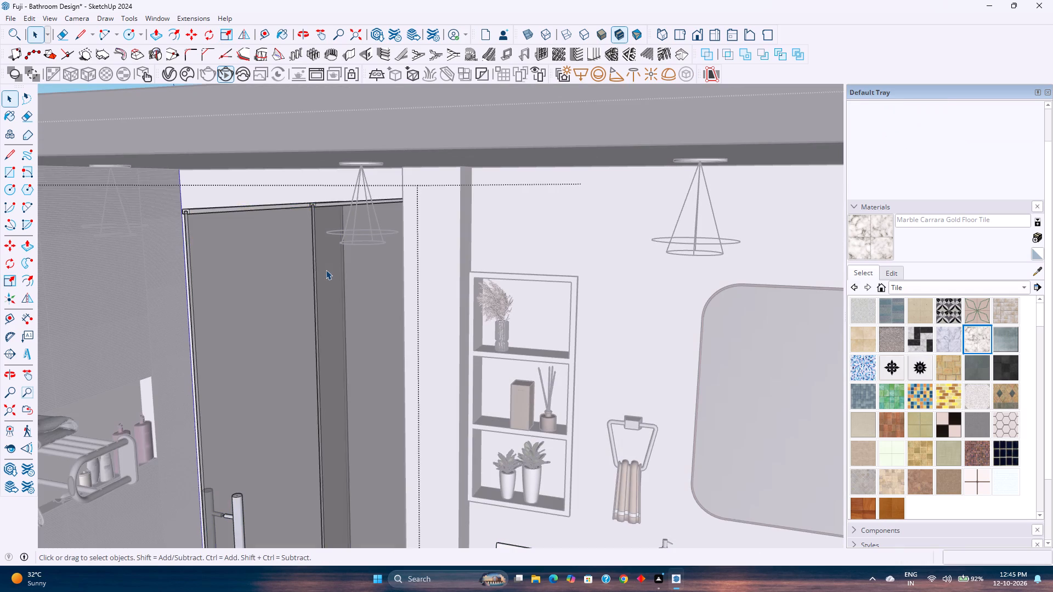
left_click(326, 270)
key("s")
scroll(320, 199, "up", 3)
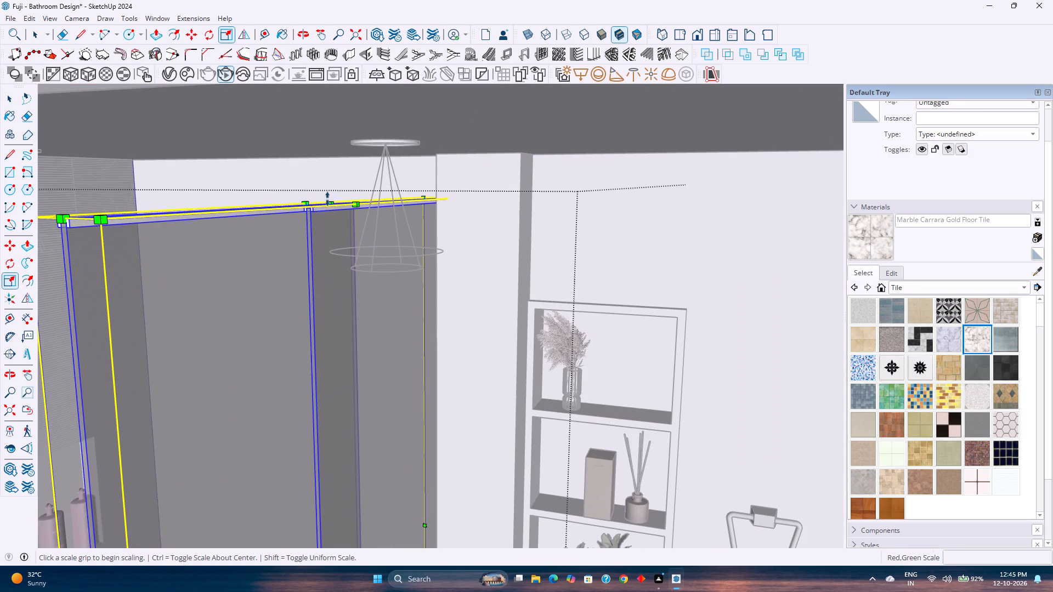
left_click(333, 204)
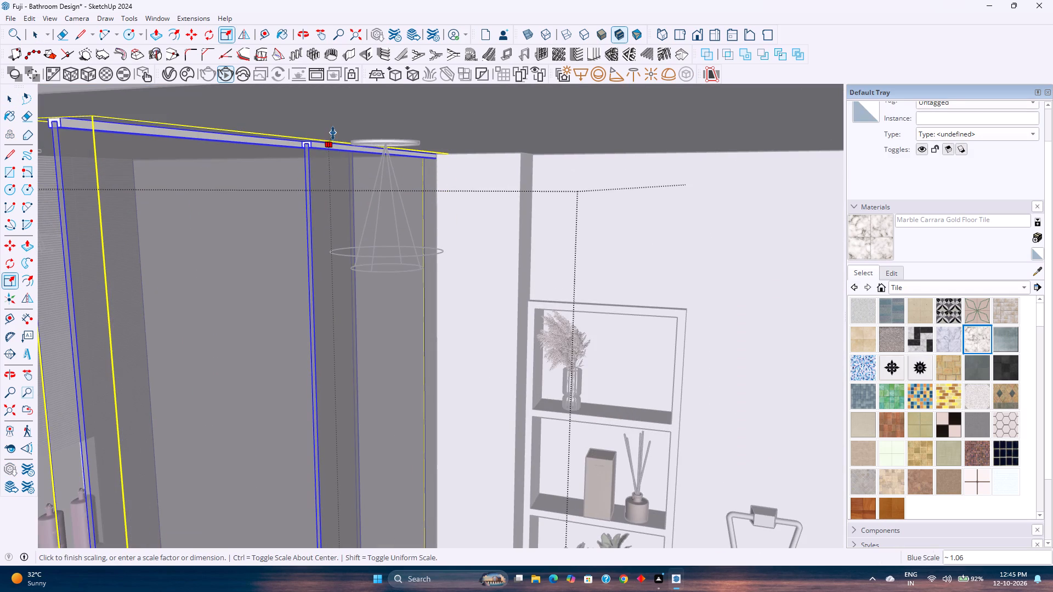
left_click(333, 132)
key("space")
key("Escape")
scroll(336, 206, "down", 4)
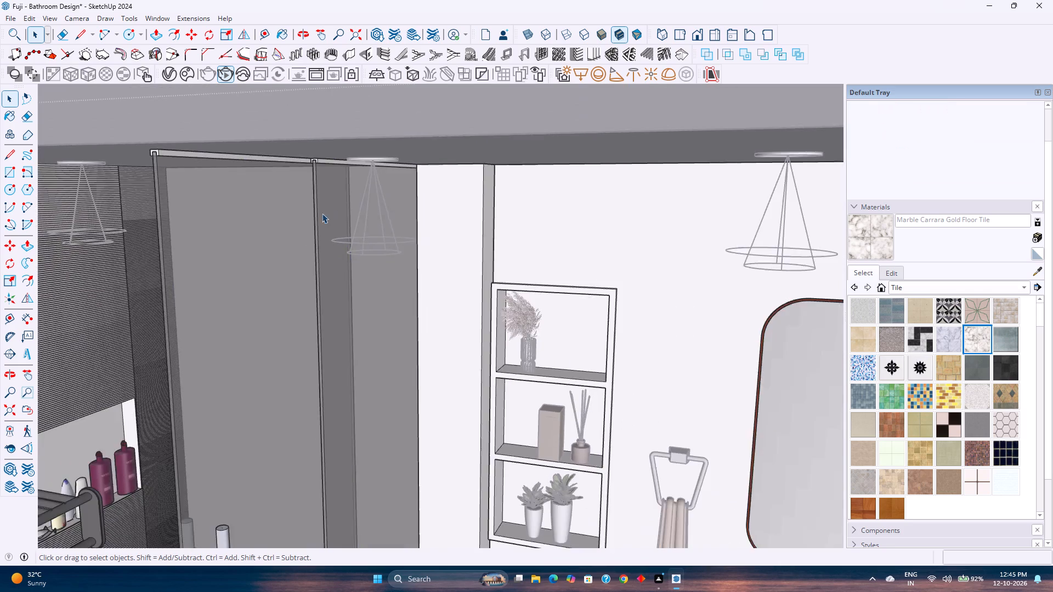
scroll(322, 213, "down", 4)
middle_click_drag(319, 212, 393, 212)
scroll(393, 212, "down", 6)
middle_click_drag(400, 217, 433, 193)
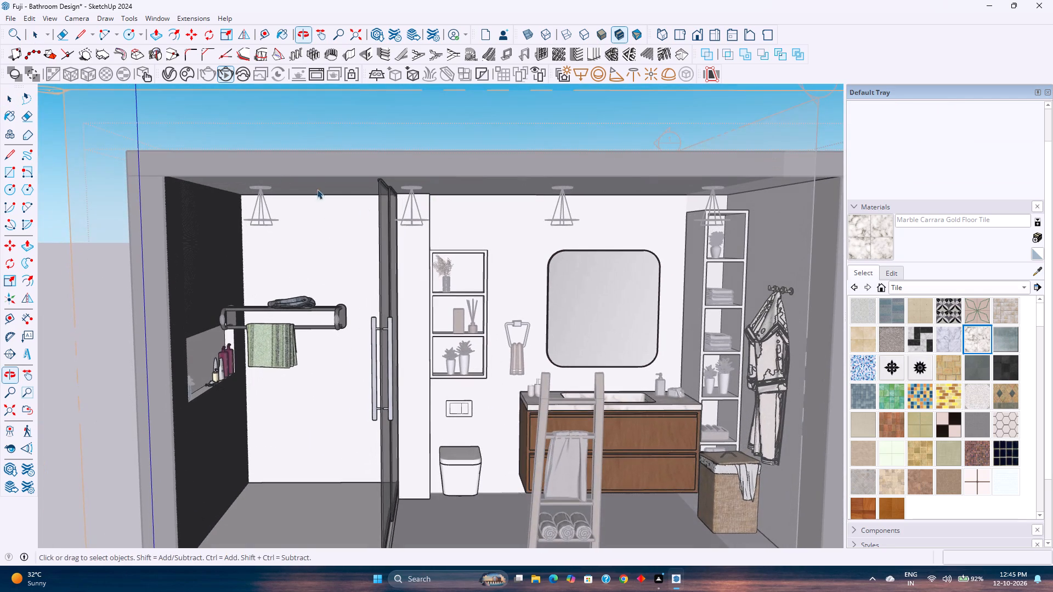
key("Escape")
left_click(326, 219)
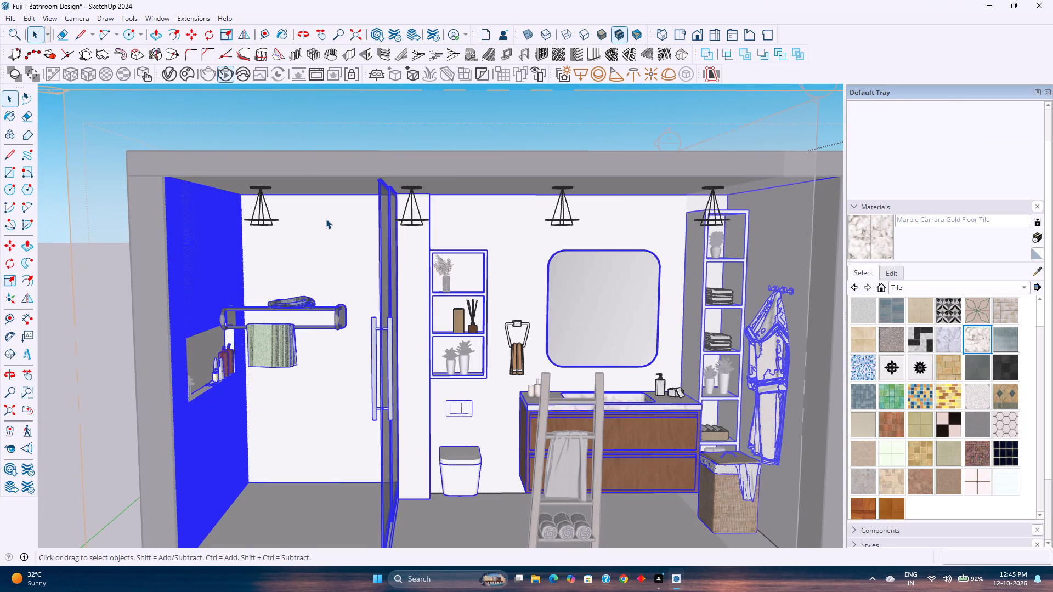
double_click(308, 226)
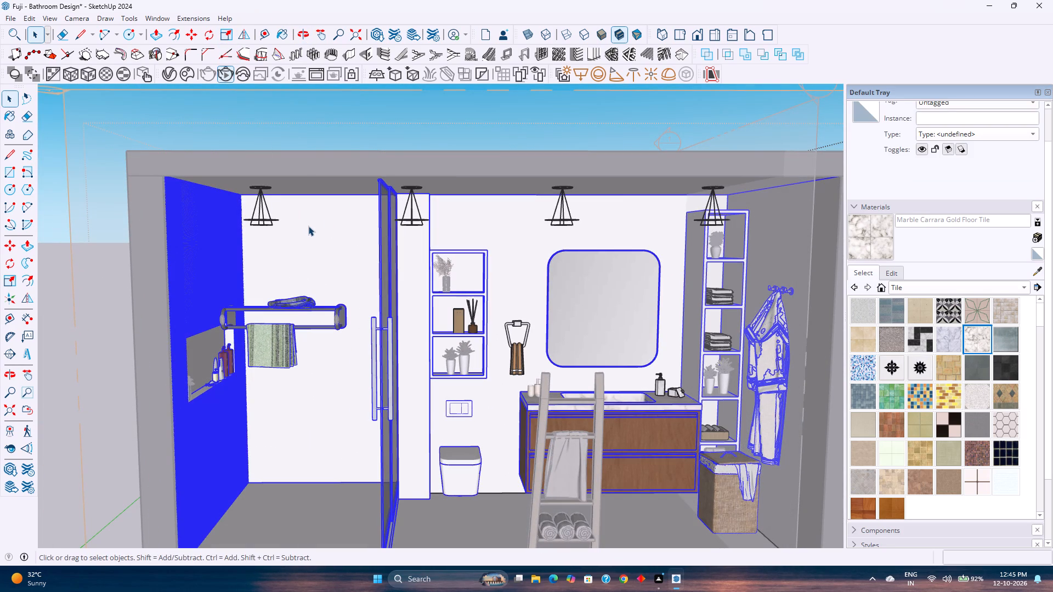
Search 3D Warehouse for "shower".
left_click(155, 15)
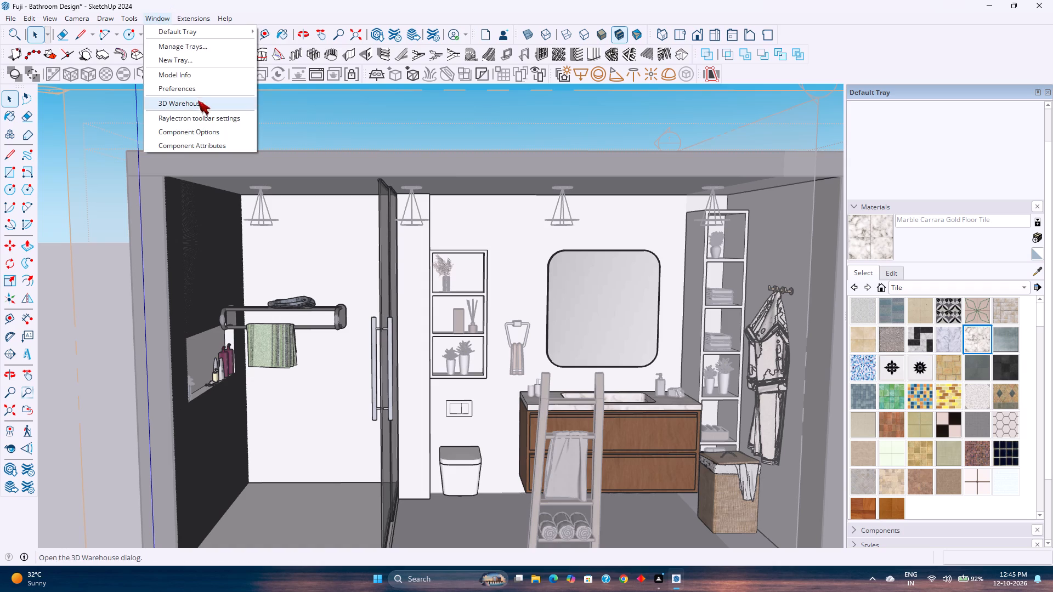
left_click(199, 102)
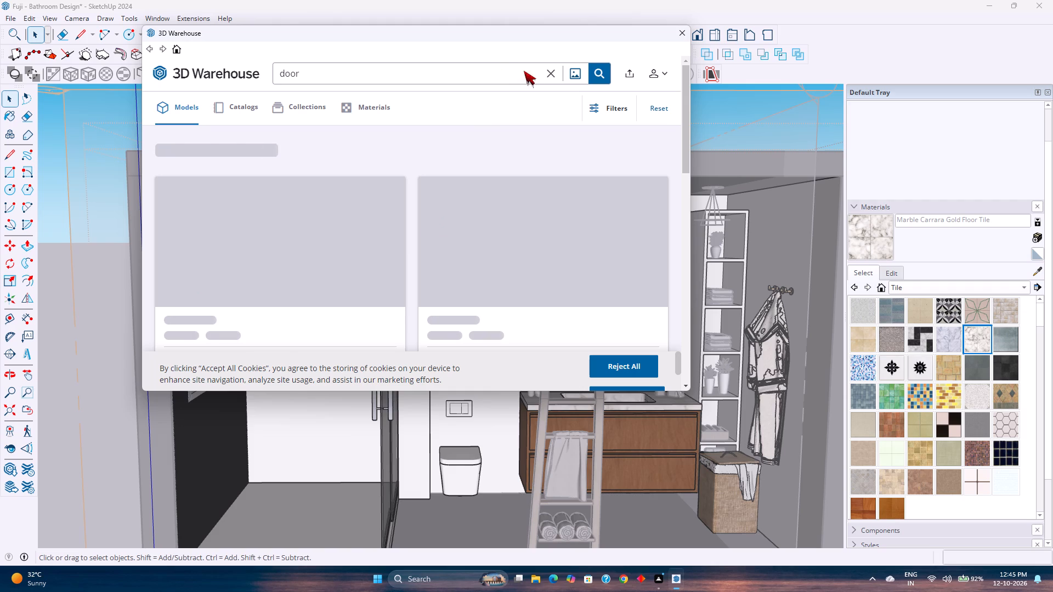
left_click(550, 74)
left_click(487, 79)
type("shower")
key("Return")
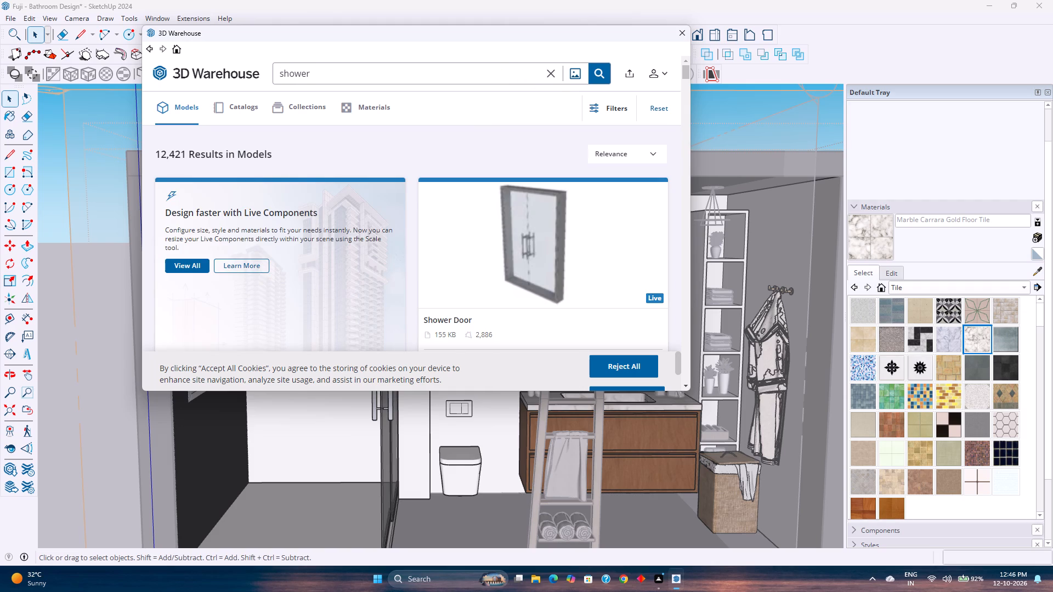
Load the 661 KB black shower column set directly into the model and place it in the shower area.
scroll(267, 202, "down", 2)
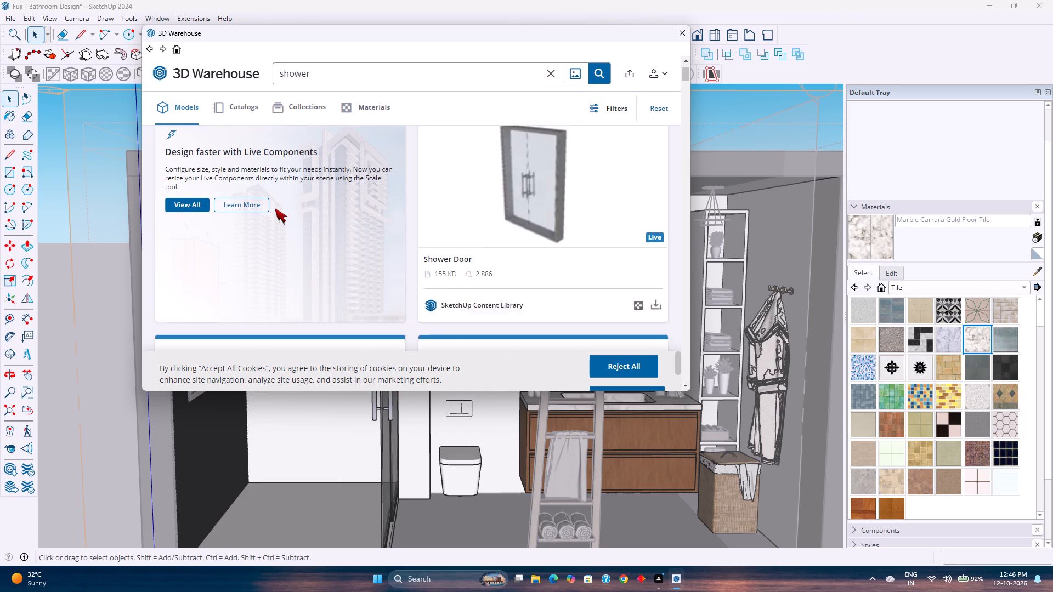
scroll(275, 208, "down", 4)
scroll(340, 244, "down", 3)
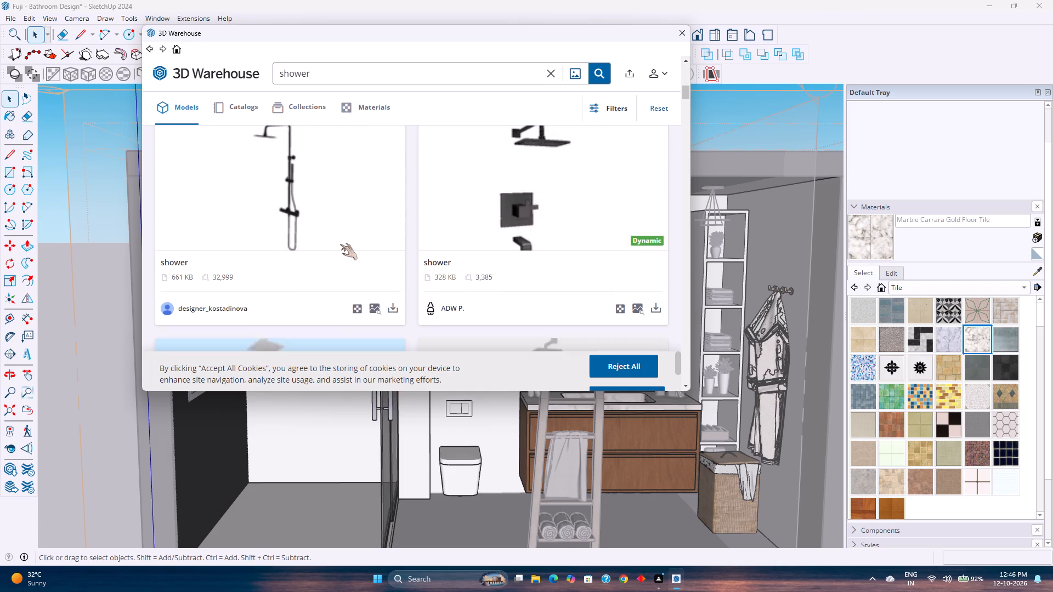
scroll(341, 251, "down", 3)
scroll(384, 214, "up", 2)
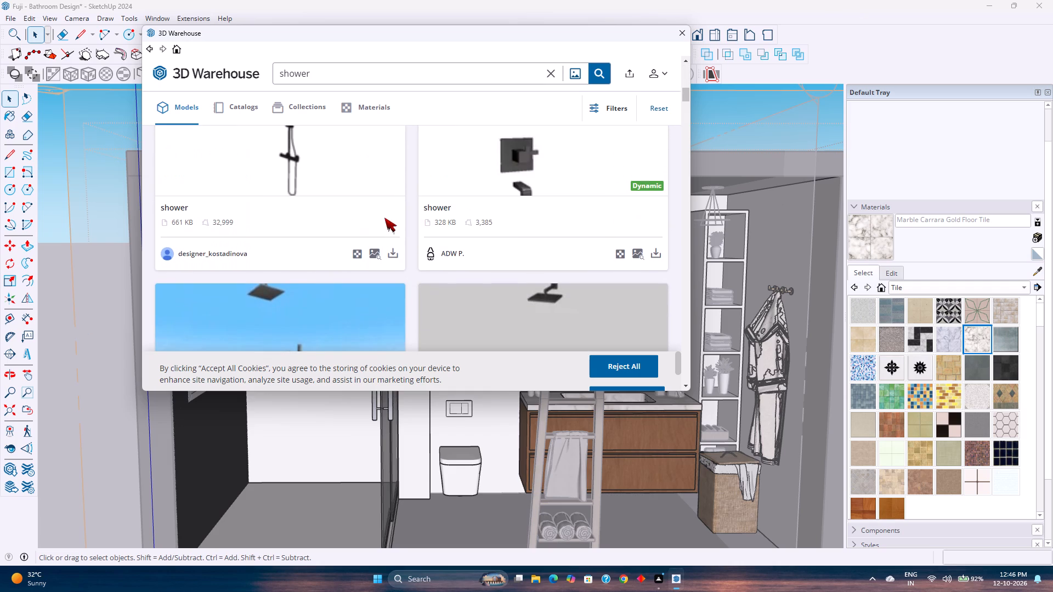
left_click(392, 250)
left_click(352, 223)
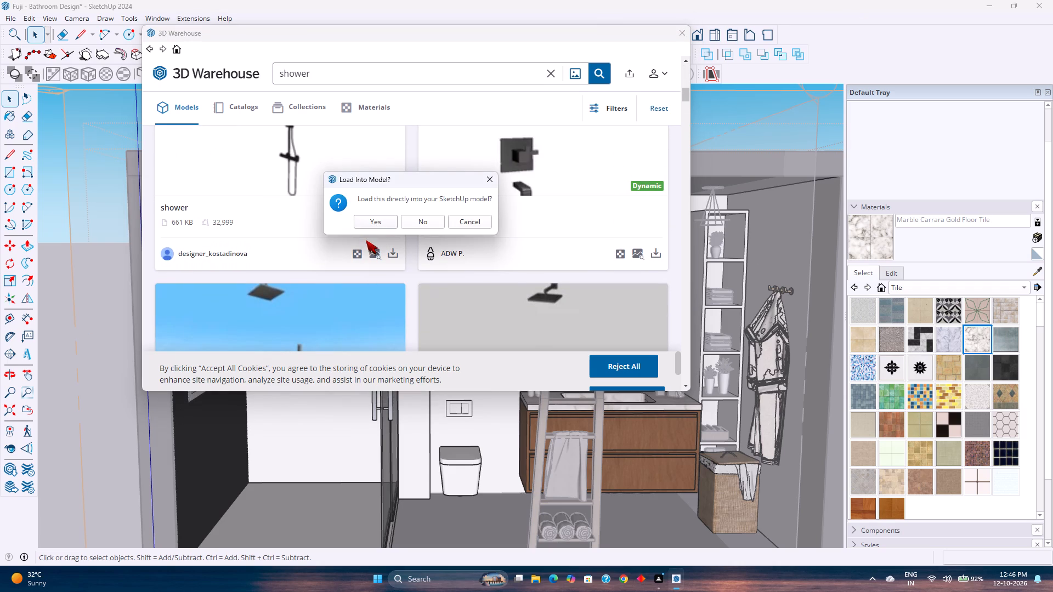
left_click(373, 223)
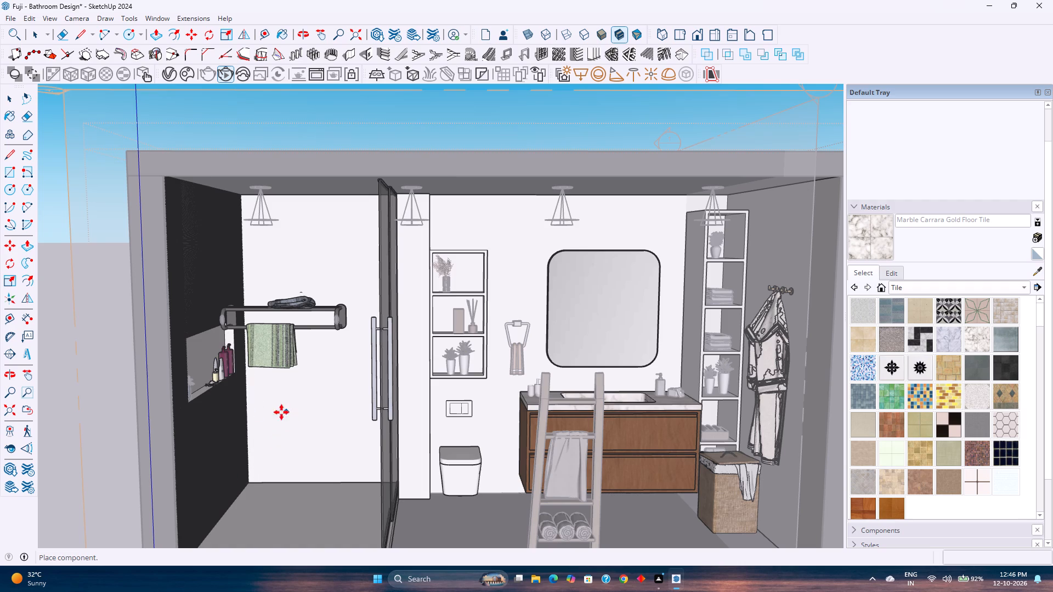
left_click(293, 389)
Move the black shower set about 2' along the green axis to the shower's back wall.
middle_click_drag(320, 380, 694, 404)
middle_click_drag(97, 382, 267, 412)
left_click(339, 305)
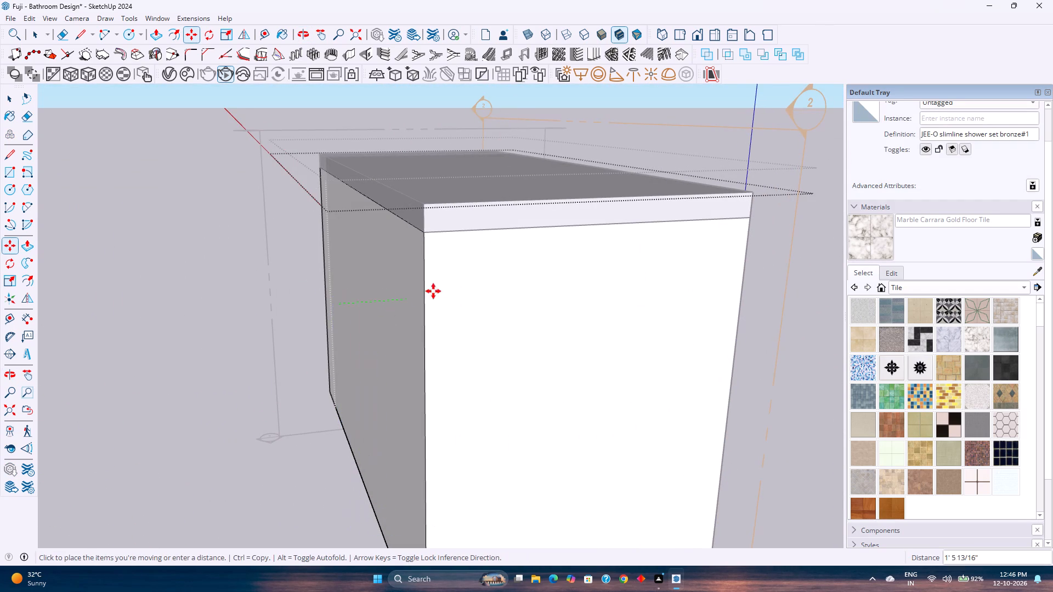
middle_click_drag(470, 277, 10, 280)
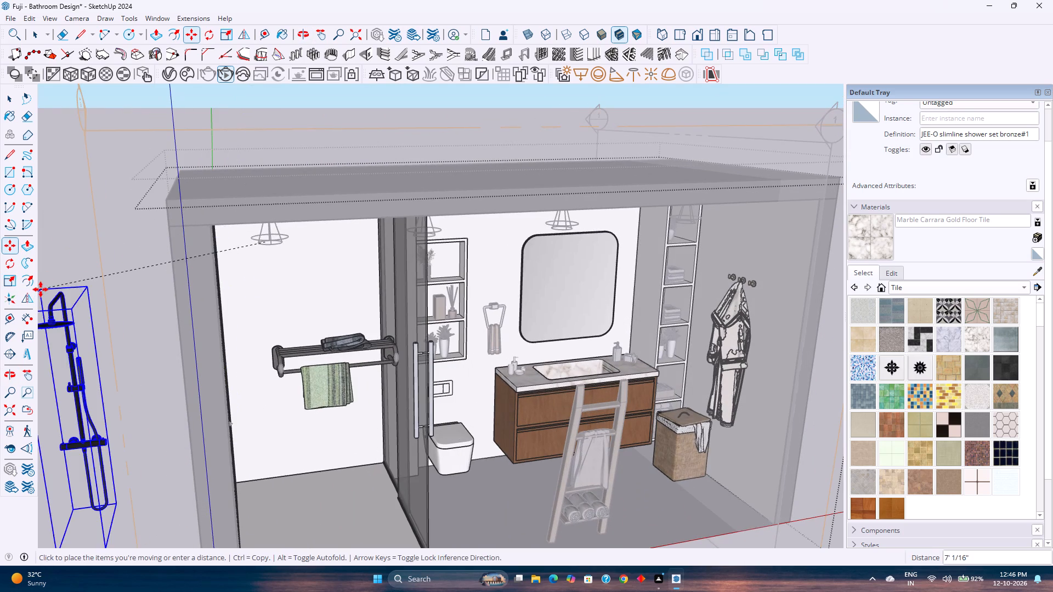
key("Left")
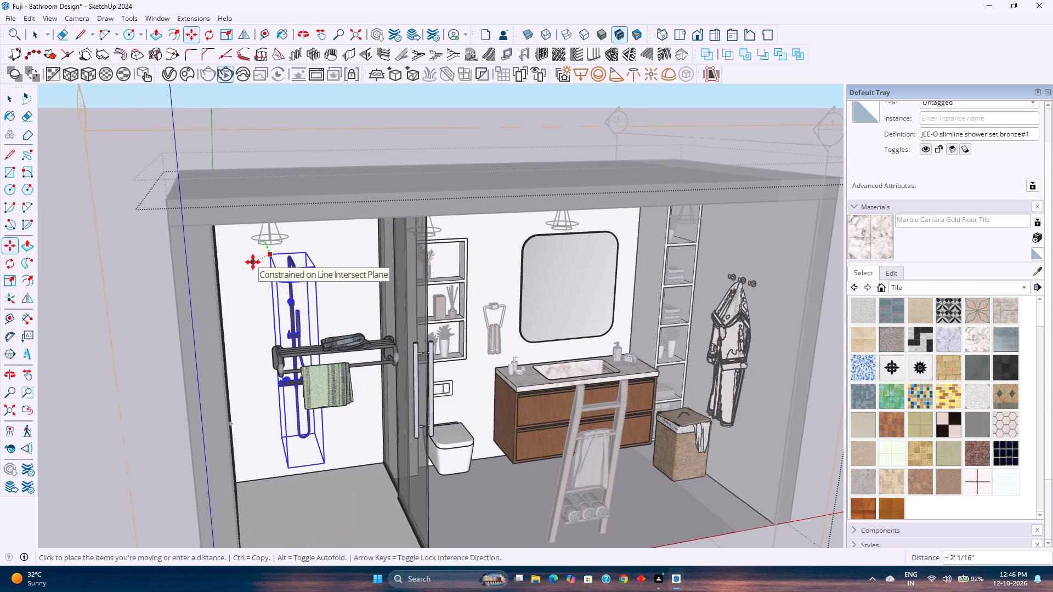
left_click(253, 262)
middle_click_drag(304, 323, 261, 251)
middle_click_drag(312, 399, 264, 357)
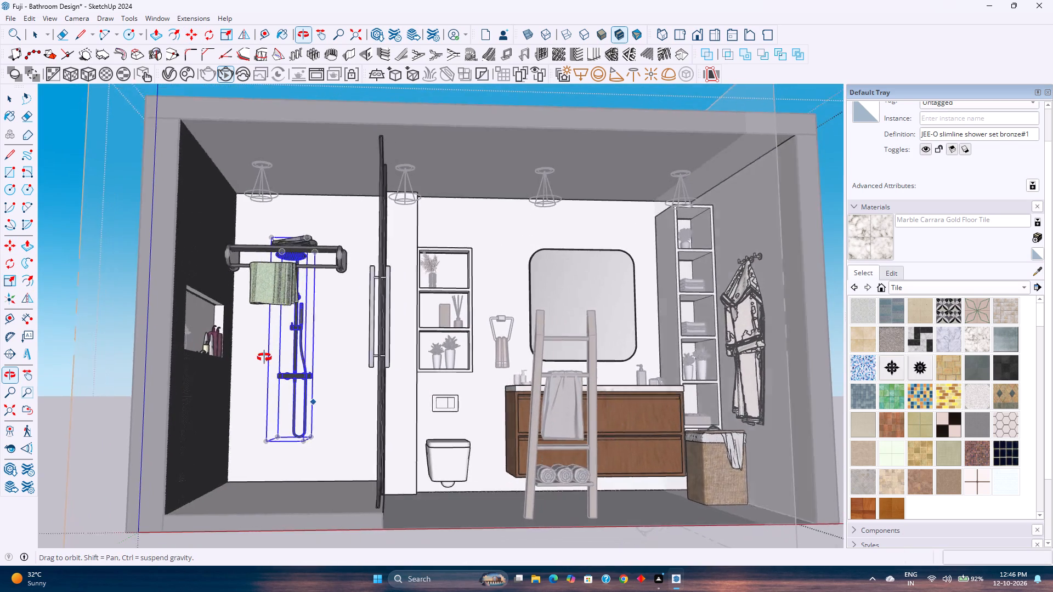
middle_click_drag(264, 357, 295, 345)
key("space")
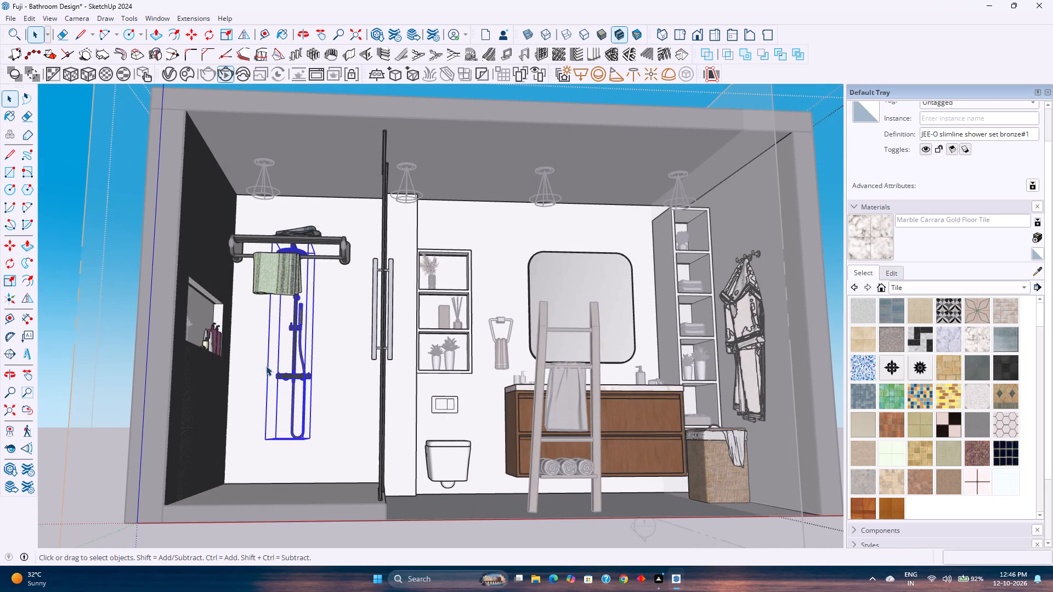
key("Escape")
Save the bathroom model.
scroll(292, 377, "up", 4)
middle_click_drag(347, 438, 318, 523)
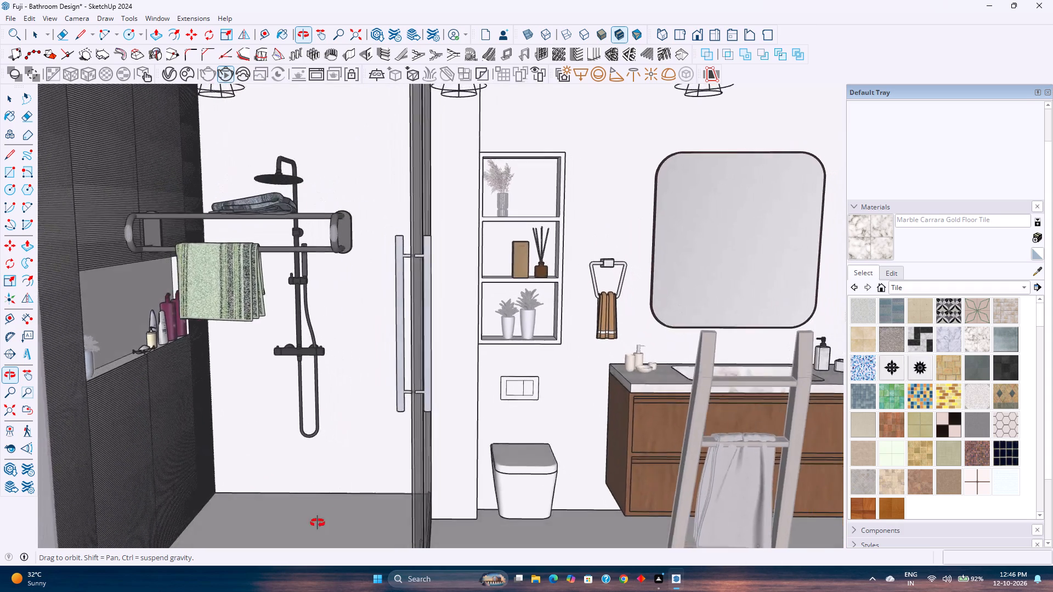
middle_click_drag(318, 523, 348, 451)
middle_click_drag(386, 438, 333, 485)
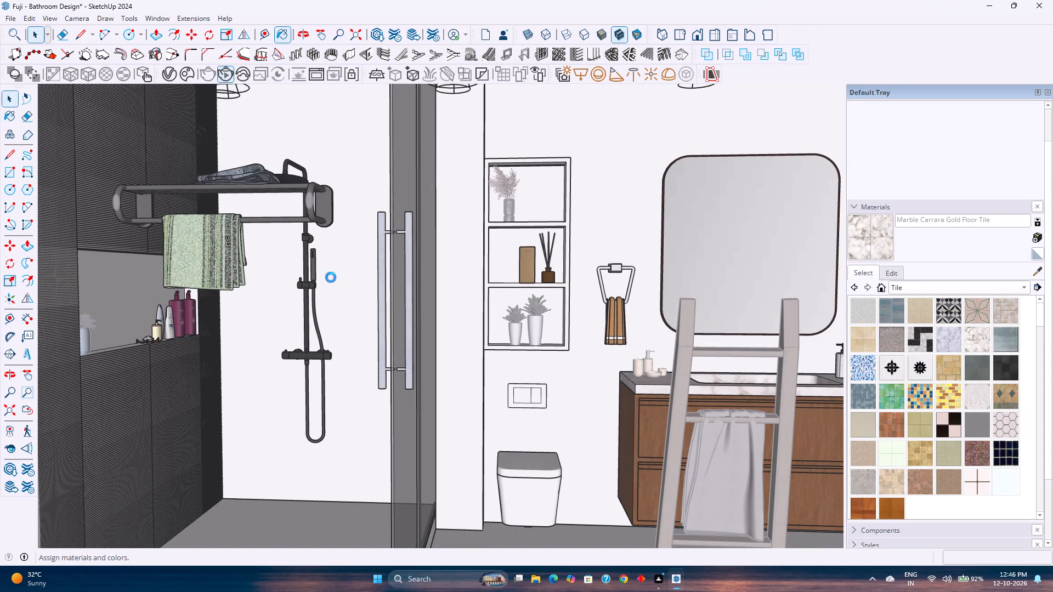
key("ctrl+s")
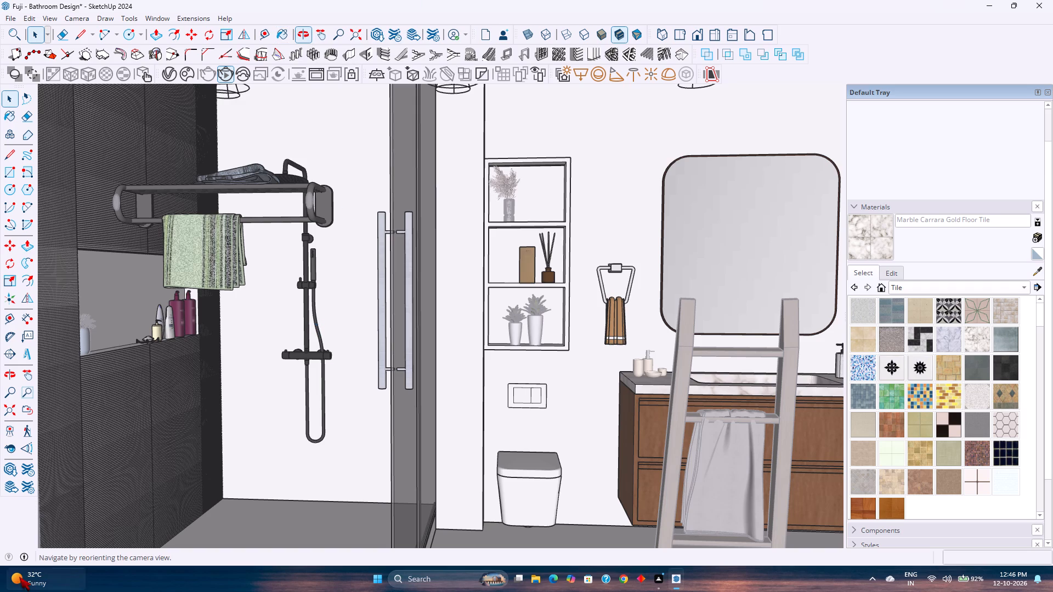
Place a horizontal guide line on the shower's back wall 6' above the floor edge.
scroll(292, 294, "down", 3)
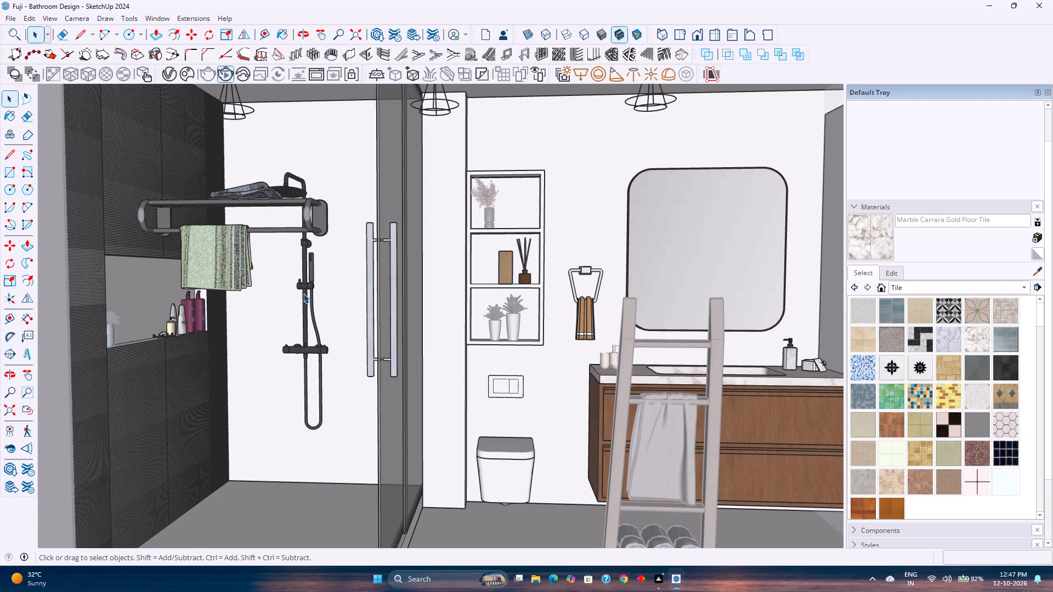
scroll(303, 293, "up", 3)
scroll(303, 295, "down", 3)
middle_click_drag(275, 324, 290, 259)
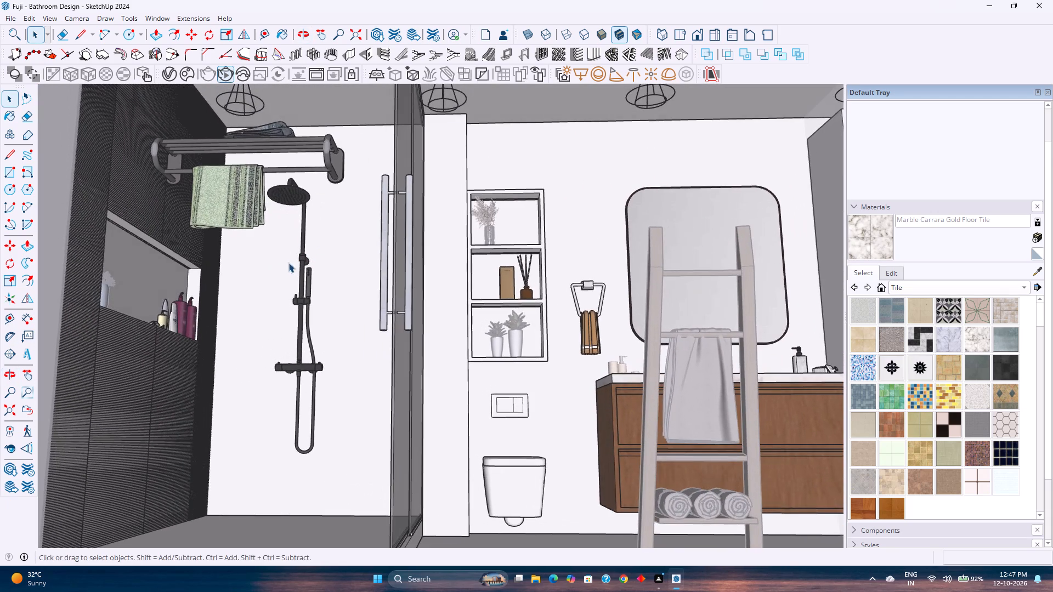
scroll(290, 365, "up", 3)
scroll(290, 365, "down", 3)
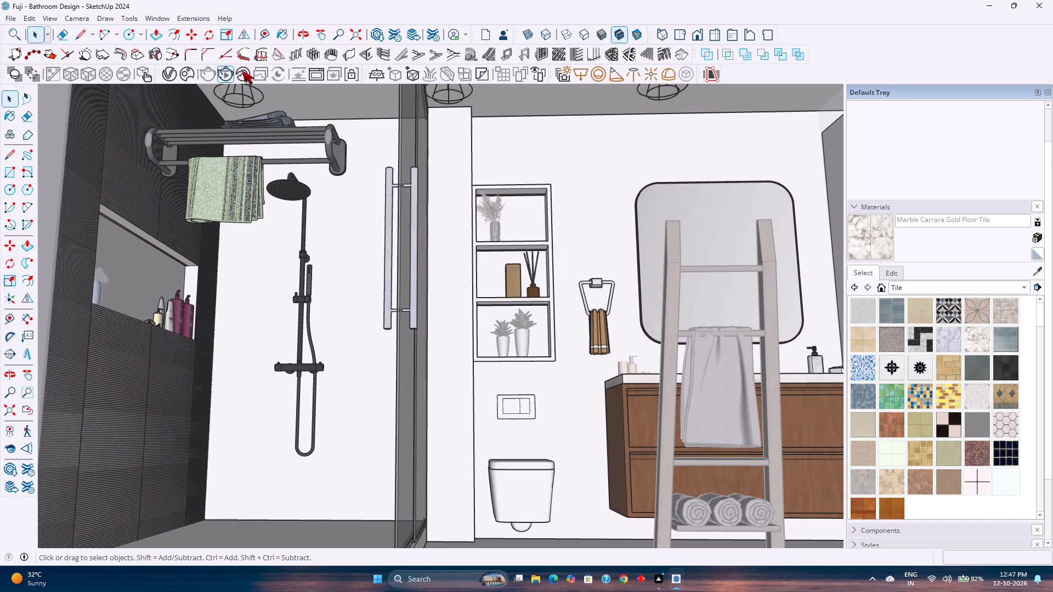
left_click(263, 29)
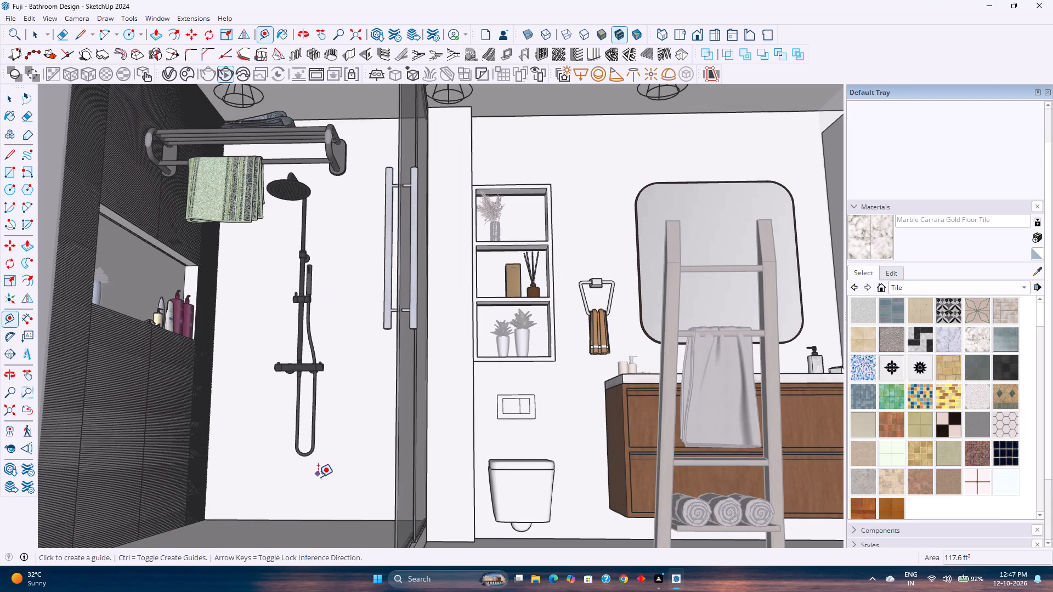
left_click(327, 519)
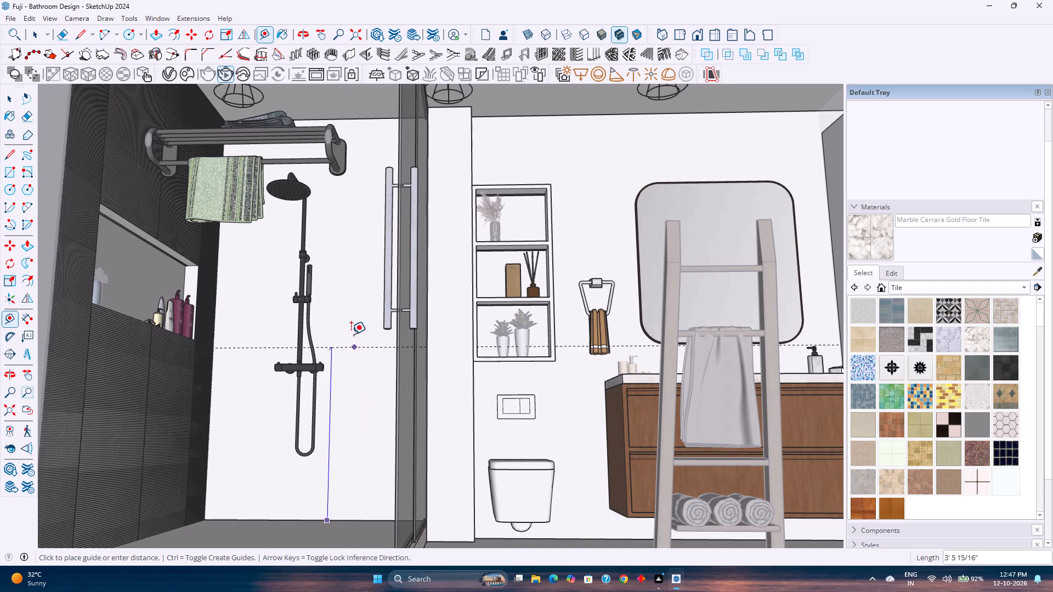
type("6'")
key("Return")
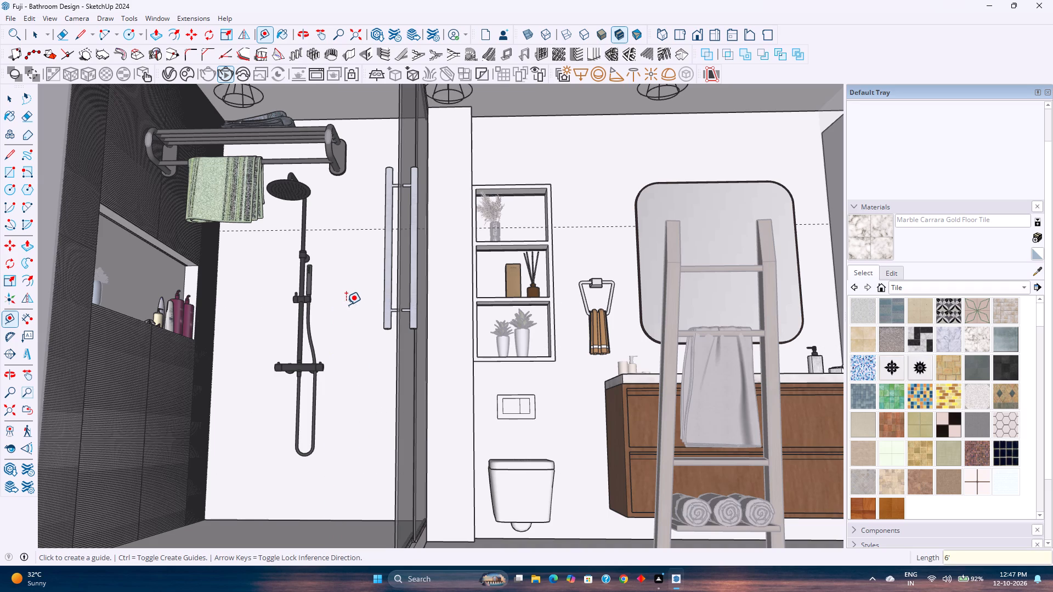
middle_click_drag(373, 262, 380, 316)
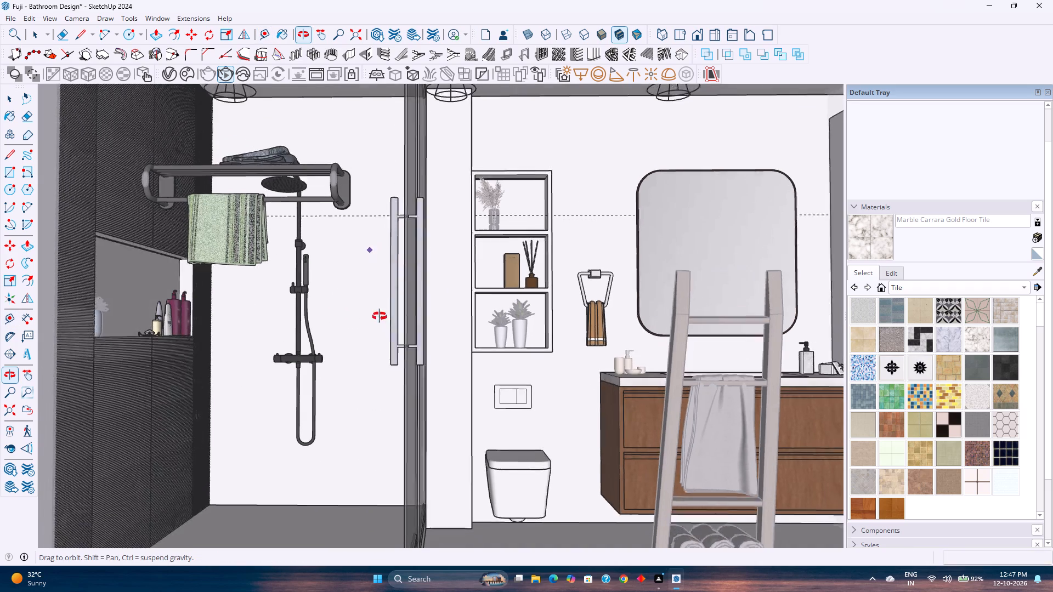
middle_click_drag(380, 316, 381, 325)
key("space")
Move the black shower set about 3 7/16" sideways along the shower's back wall toward the glass partition.
middle_click_drag(313, 367, 381, 453)
middle_click_drag(380, 455, 362, 402)
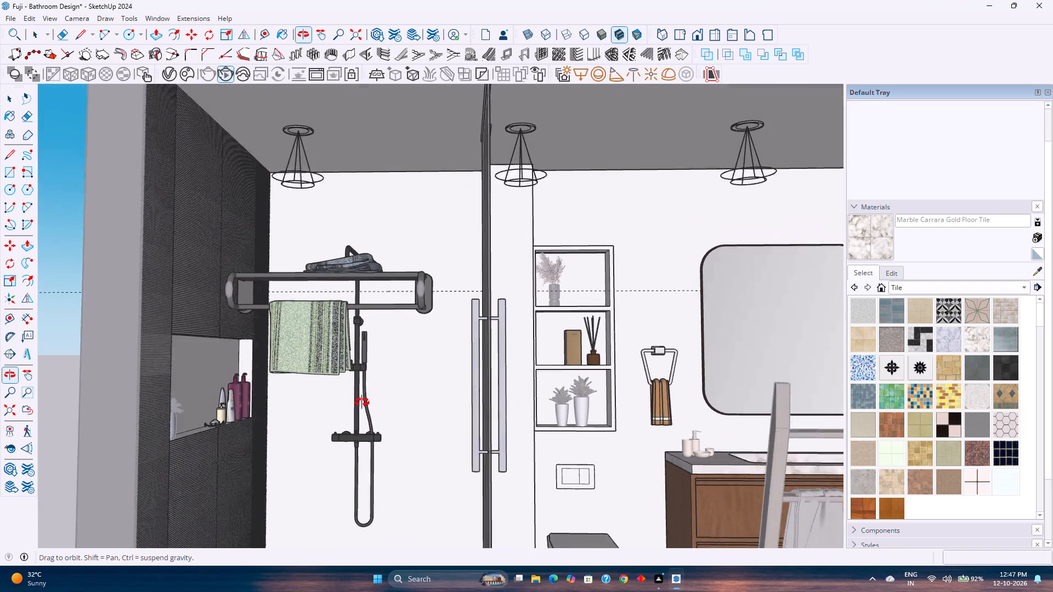
middle_click_drag(362, 402, 359, 388)
middle_click_drag(358, 431, 361, 391, "shift")
left_click(369, 402)
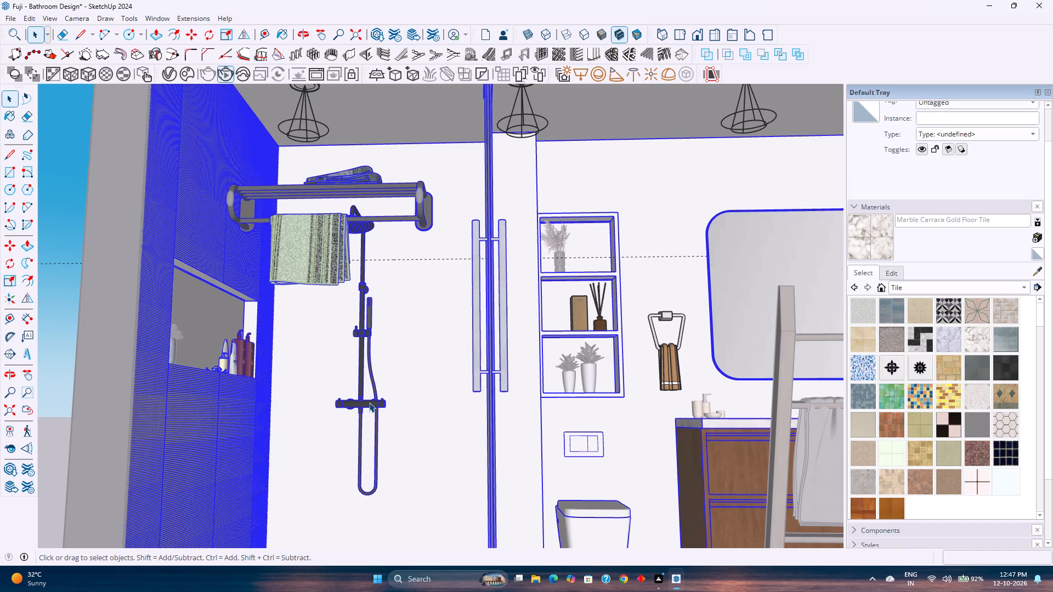
triple_click(369, 402)
key("Escape")
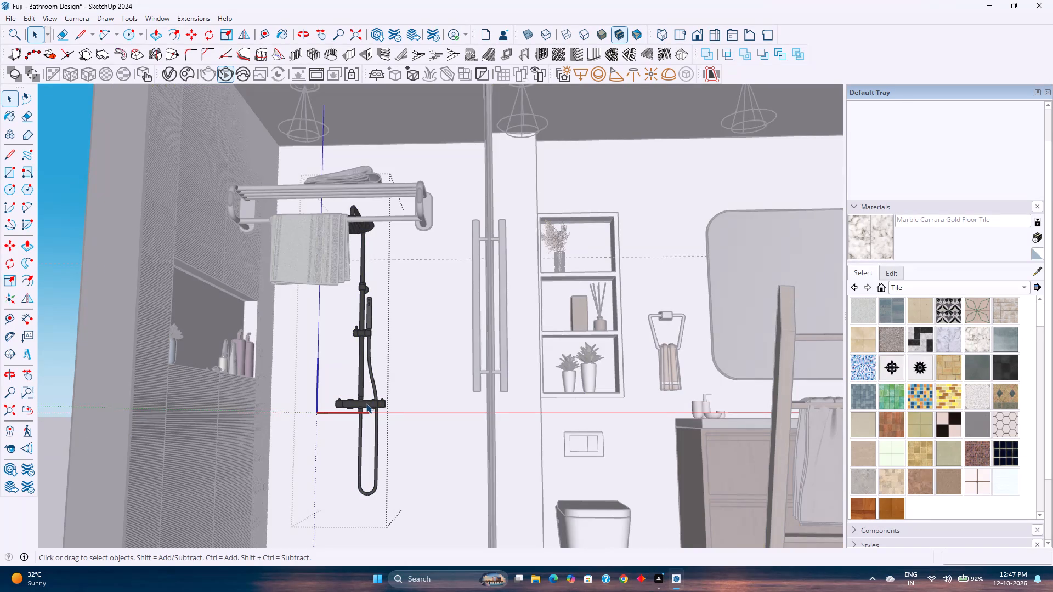
left_click(366, 403)
middle_click_drag(366, 404, 373, 441)
key("m")
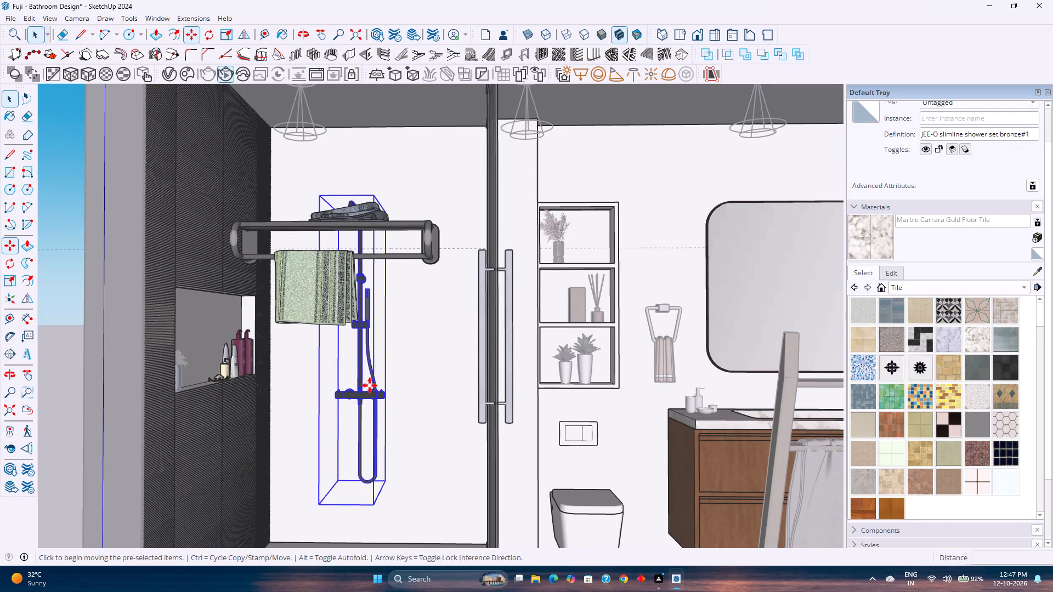
scroll(363, 399, "up", 3)
middle_click_drag(363, 399, 390, 401)
scroll(327, 390, "up", 4)
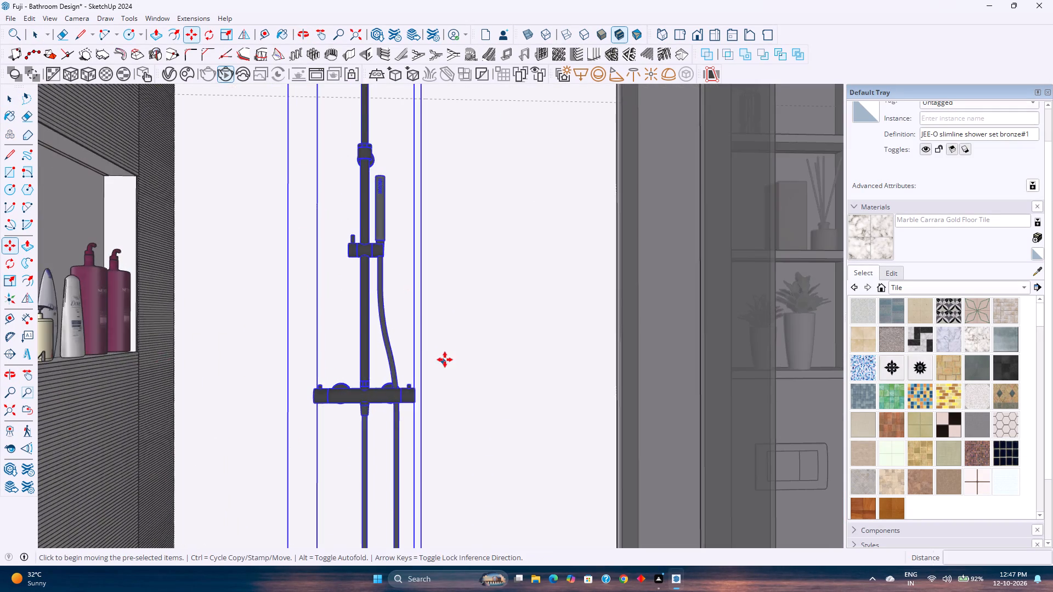
middle_click_drag(445, 360, 386, 379)
left_click(409, 324)
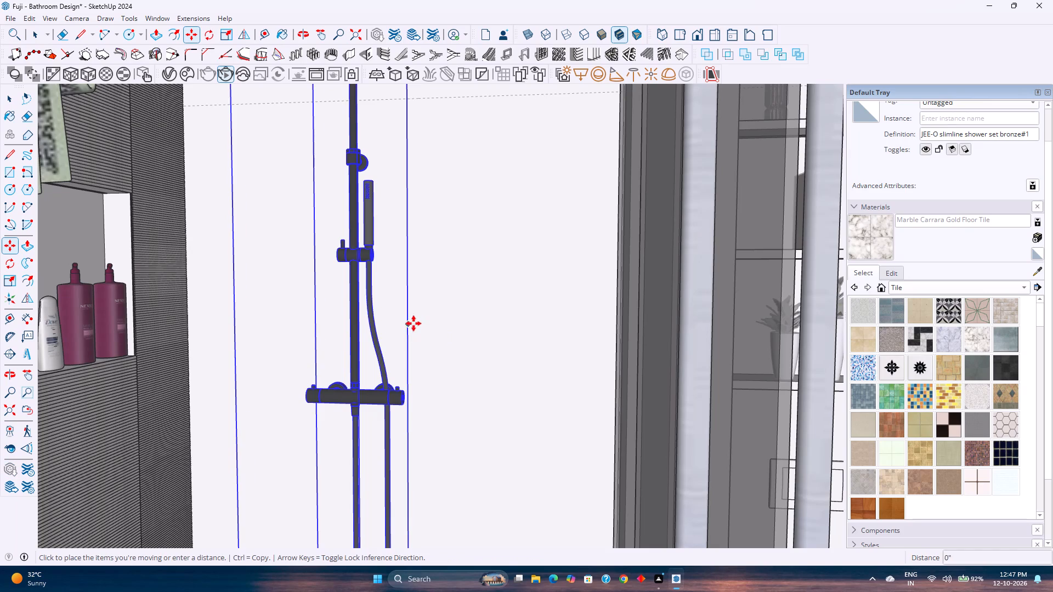
scroll(437, 323, "down", 6)
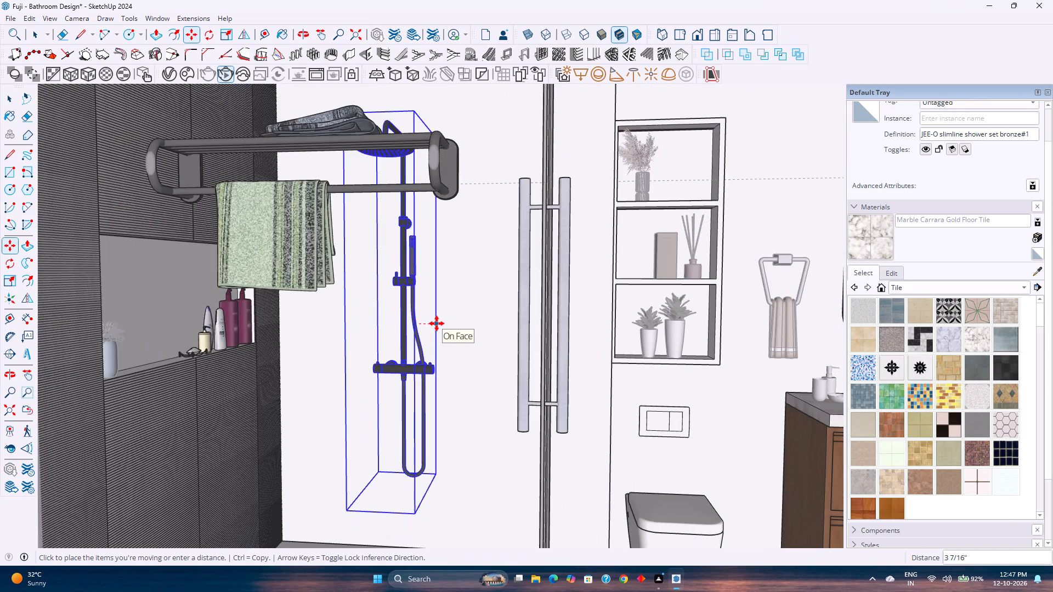
middle_click_drag(437, 323, 456, 317)
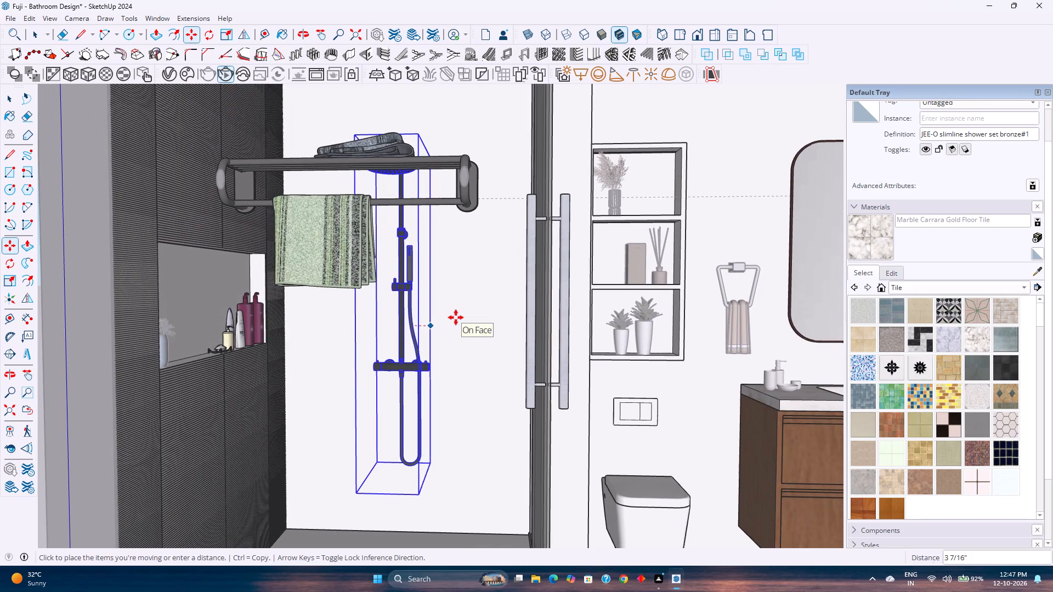
left_click(433, 327)
Lower the black shower set 2" along the shower's back wall.
middle_click_drag(440, 325, 407, 363)
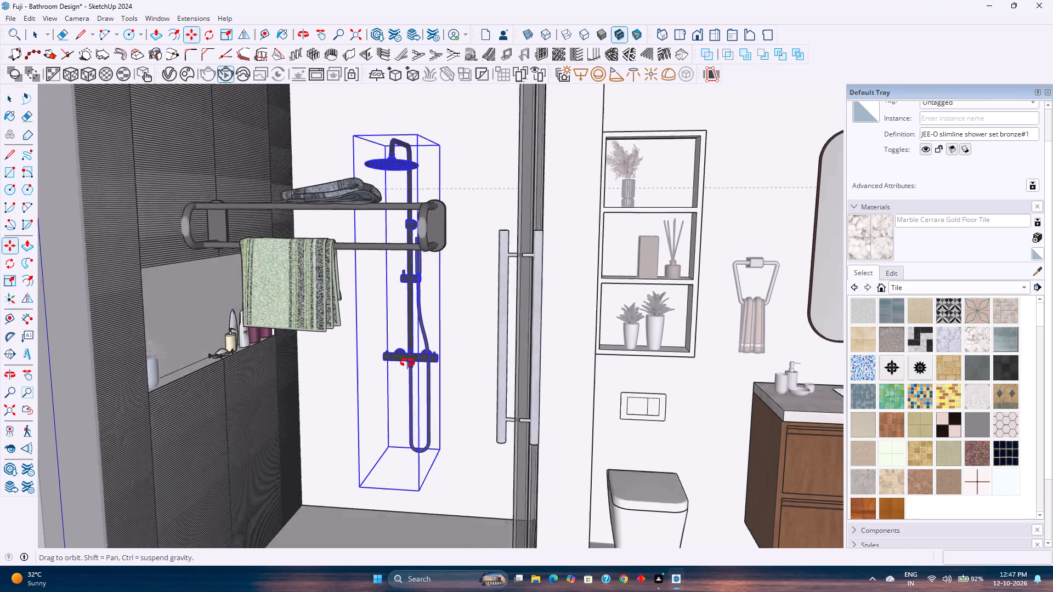
middle_click_drag(407, 363, 403, 366)
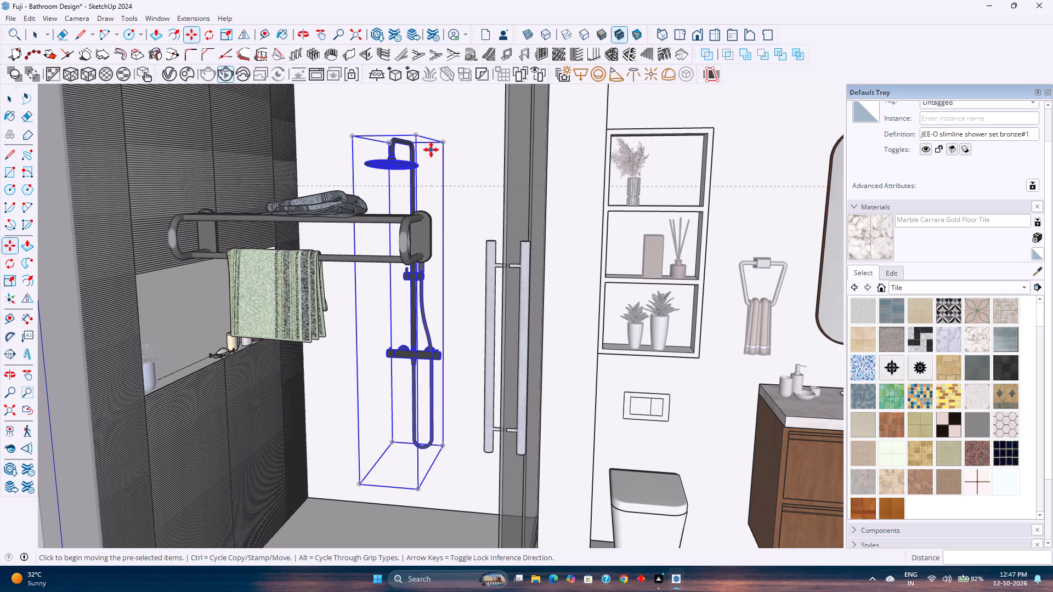
left_click(443, 141)
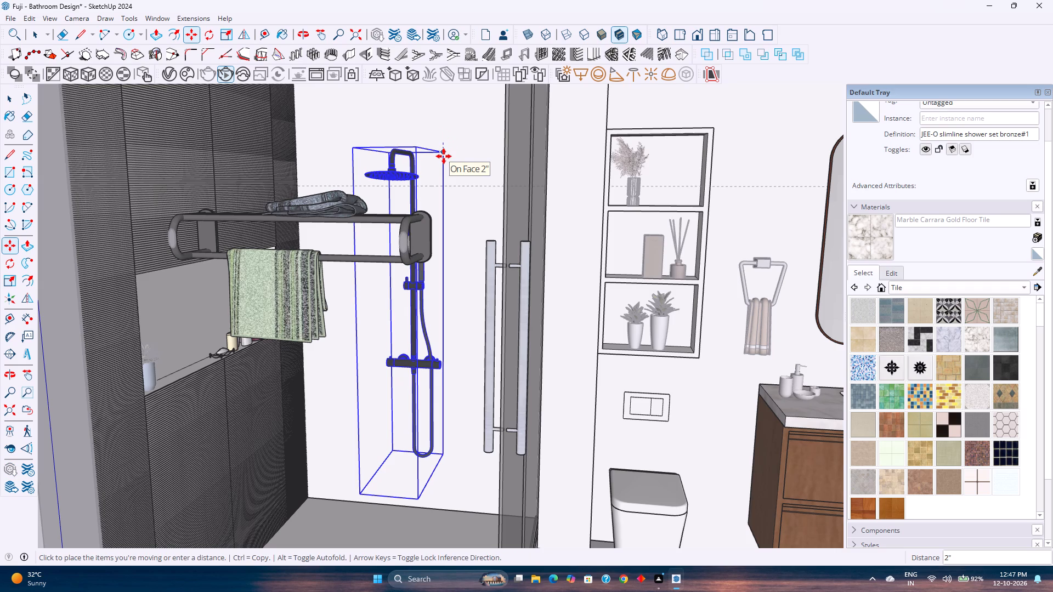
left_click(444, 156)
key("space")
key("Escape")
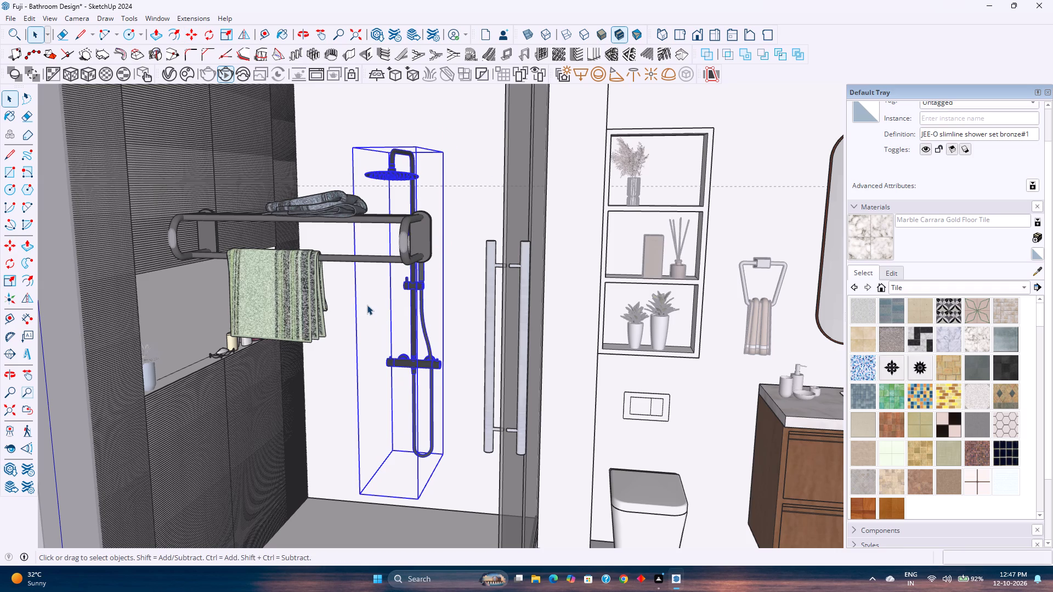
Delete all the dashed guide lines in the model.
scroll(372, 328, "down", 8)
middle_click_drag(368, 334, 403, 294)
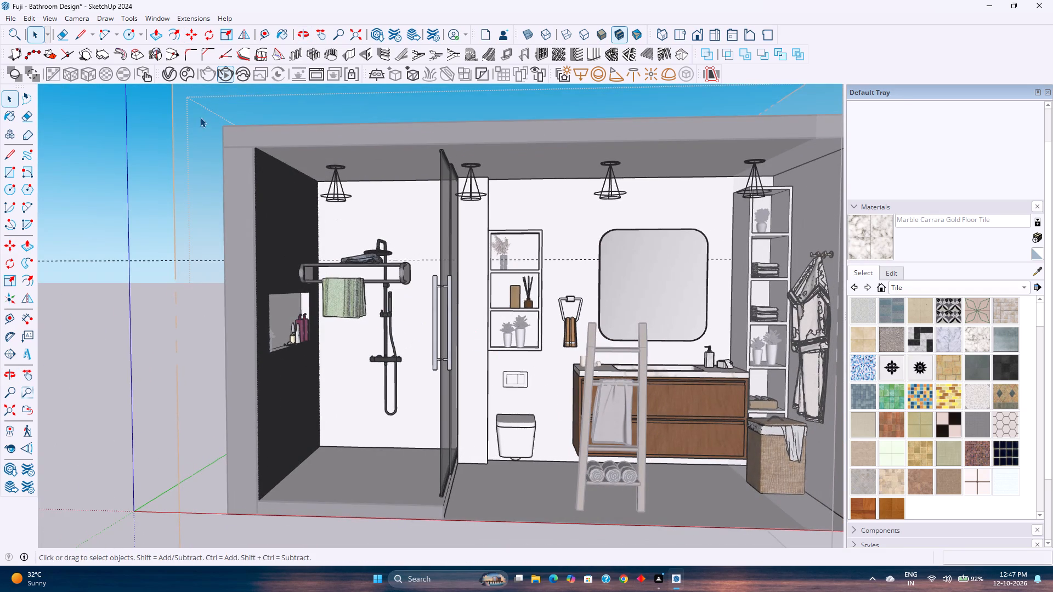
left_click(34, 19)
left_click(60, 133)
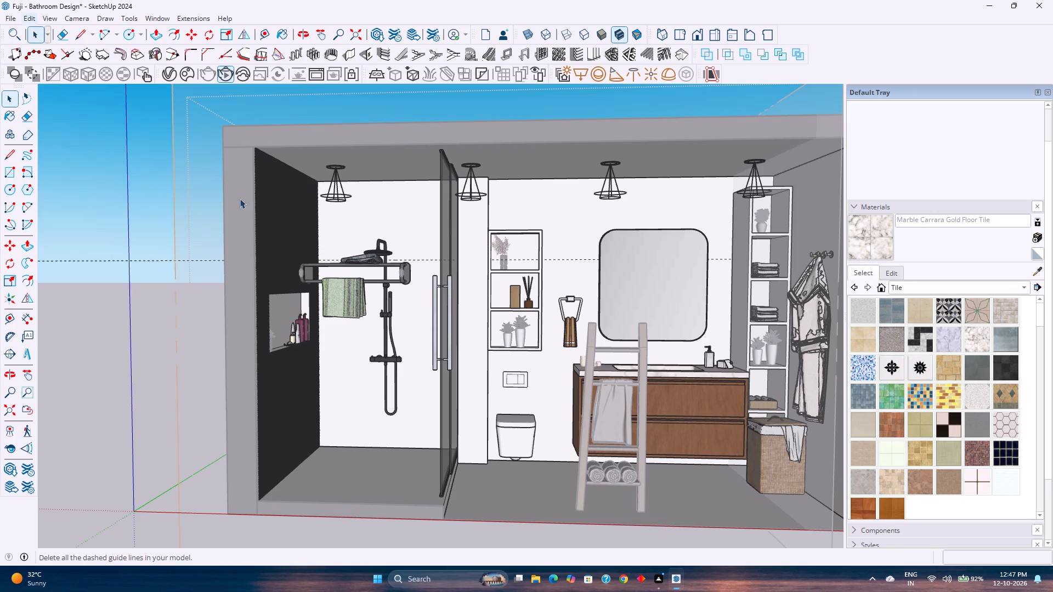
Save the bathroom model.
key("ctrl+s")
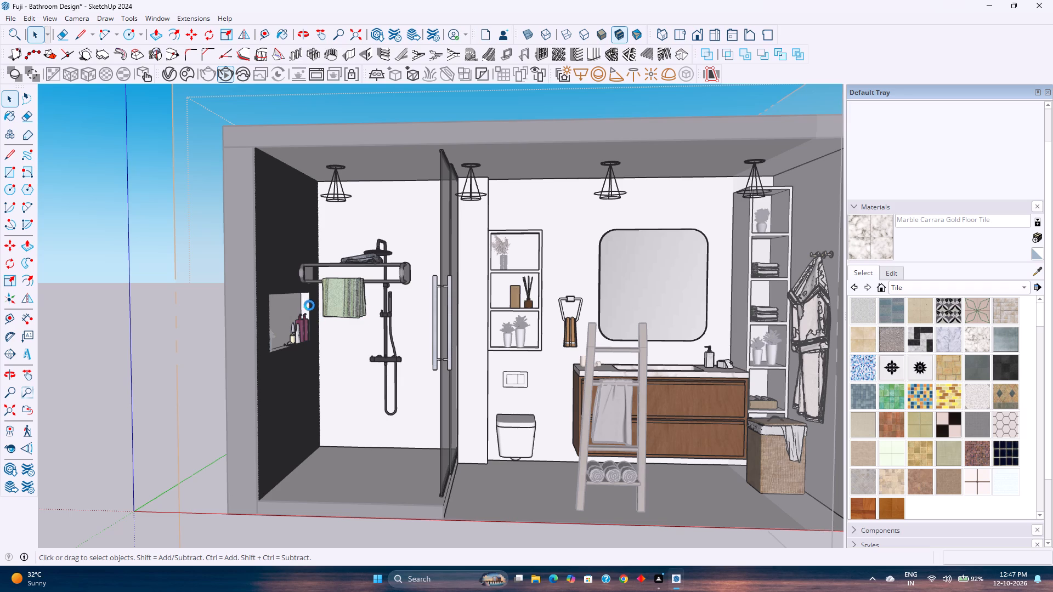
Paint the shower niche's end and back faces with 0001 AP 9436 AIR BREEZE from the Asian Paints Whites collection.
scroll(308, 304, "up", 4)
scroll(214, 327, "up", 8)
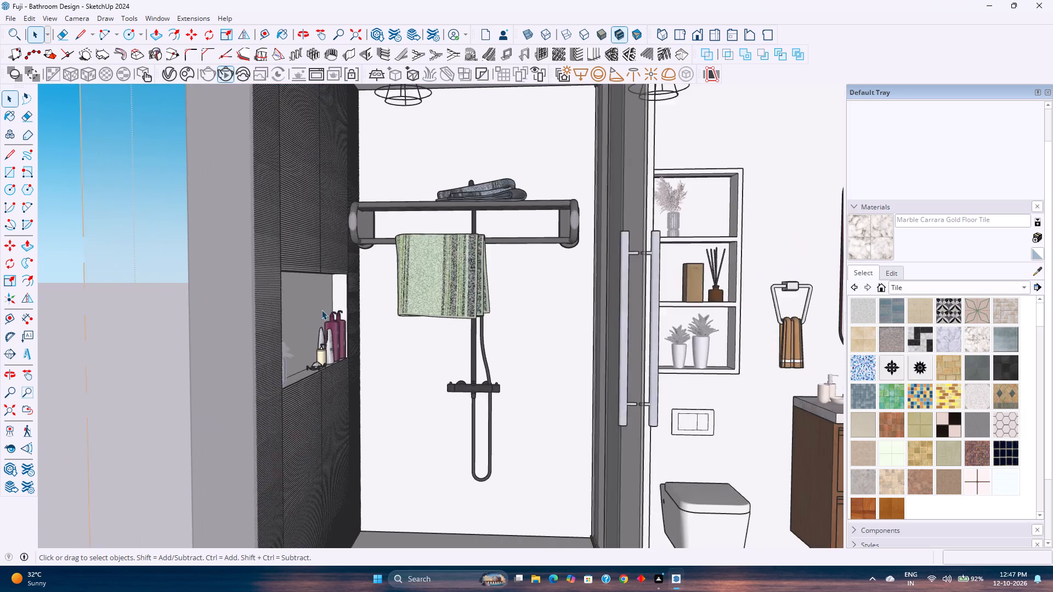
scroll(321, 310, "up", 6)
left_click(342, 301)
double_click(343, 294)
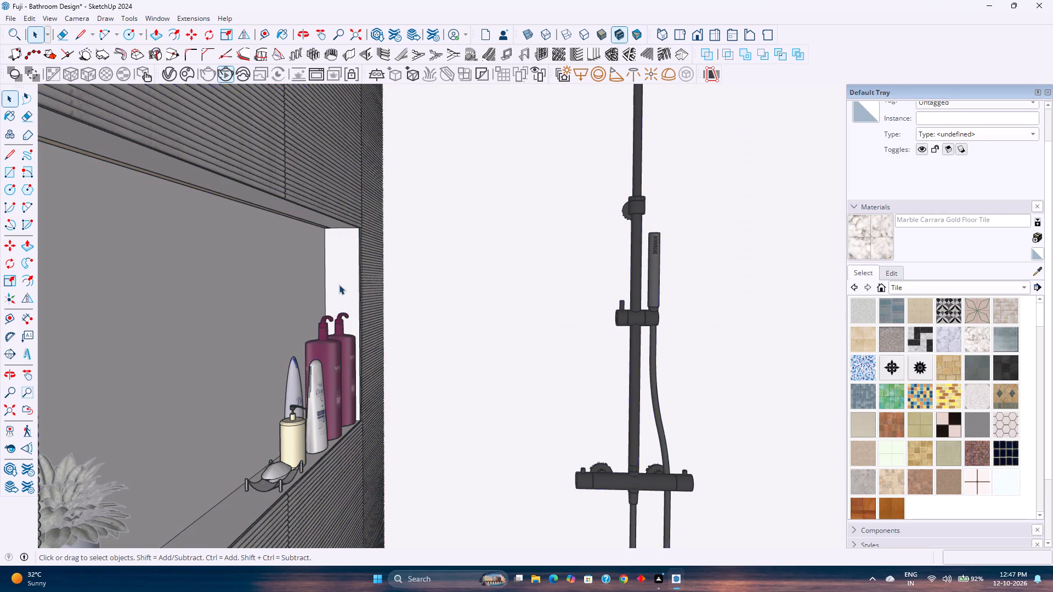
left_click(339, 277)
left_click(898, 283)
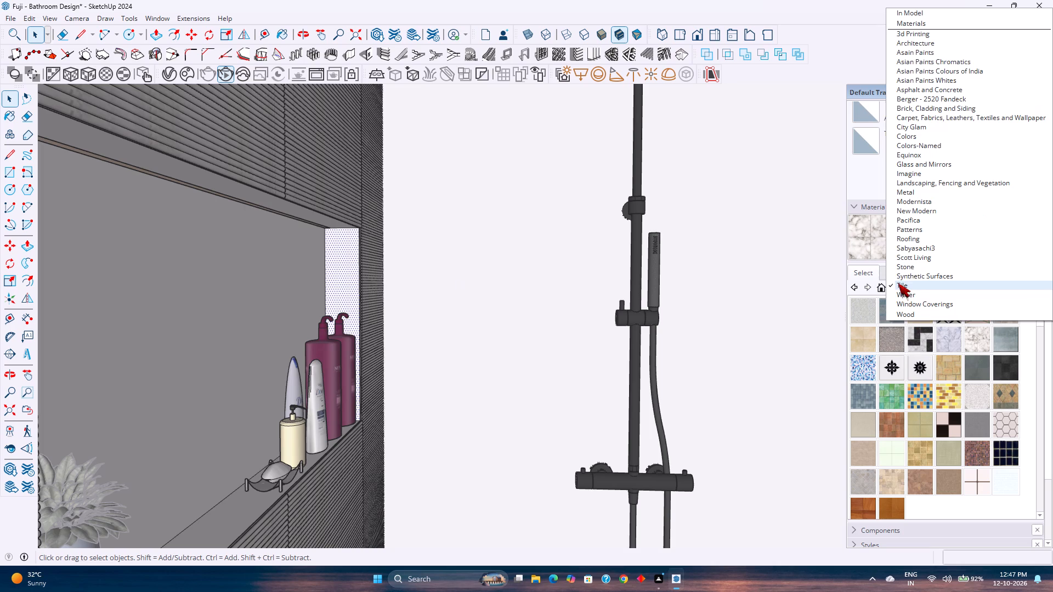
left_click(946, 77)
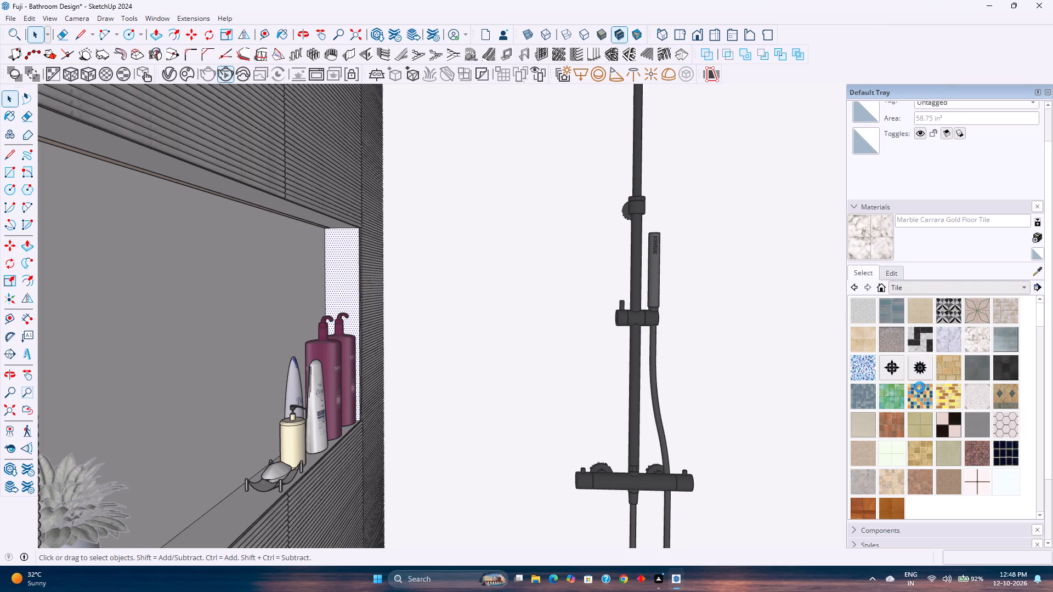
scroll(881, 389, "down", 1)
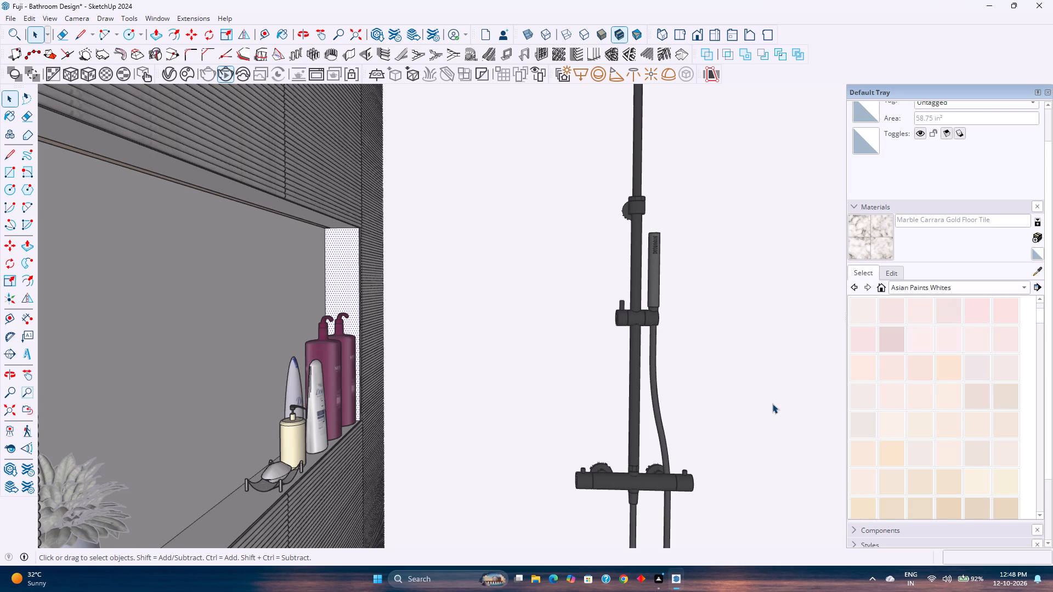
left_click(868, 312)
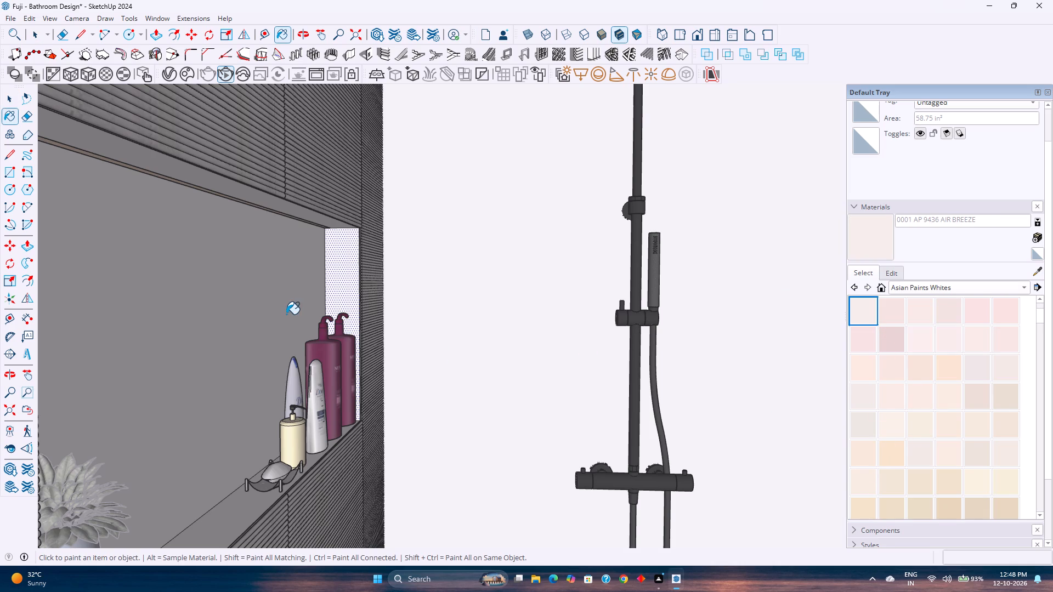
left_click(349, 282)
left_click(219, 290)
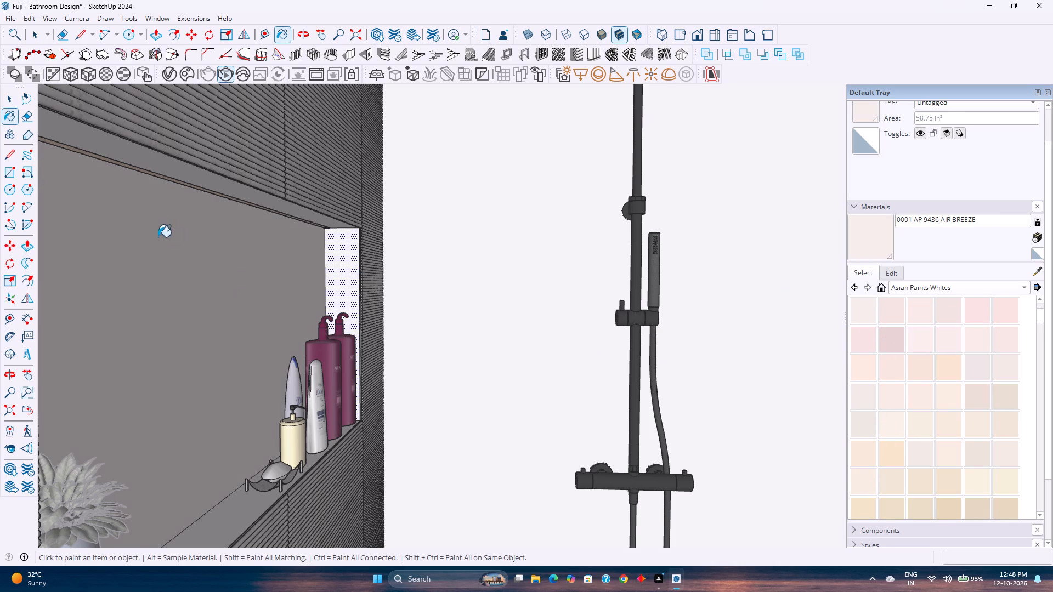
Paint the shower niche's top and bottom faces with the same AIR BREEZE white.
middle_click_drag(155, 236, 187, 183)
left_click(176, 215)
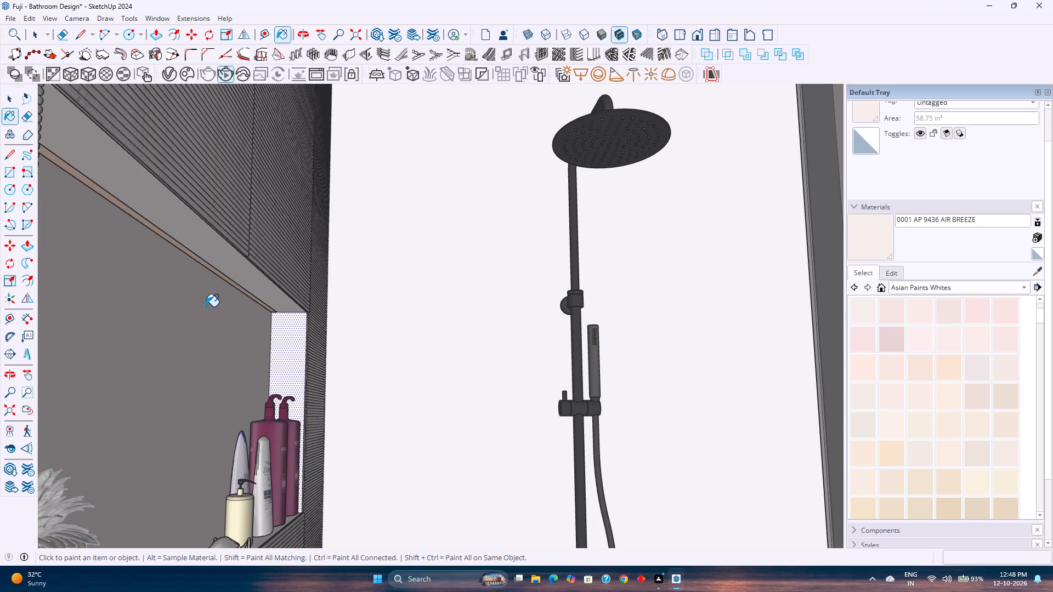
middle_click_drag(193, 372, 202, 264, "shift")
middle_click_drag(222, 319, 222, 388)
left_click(196, 392)
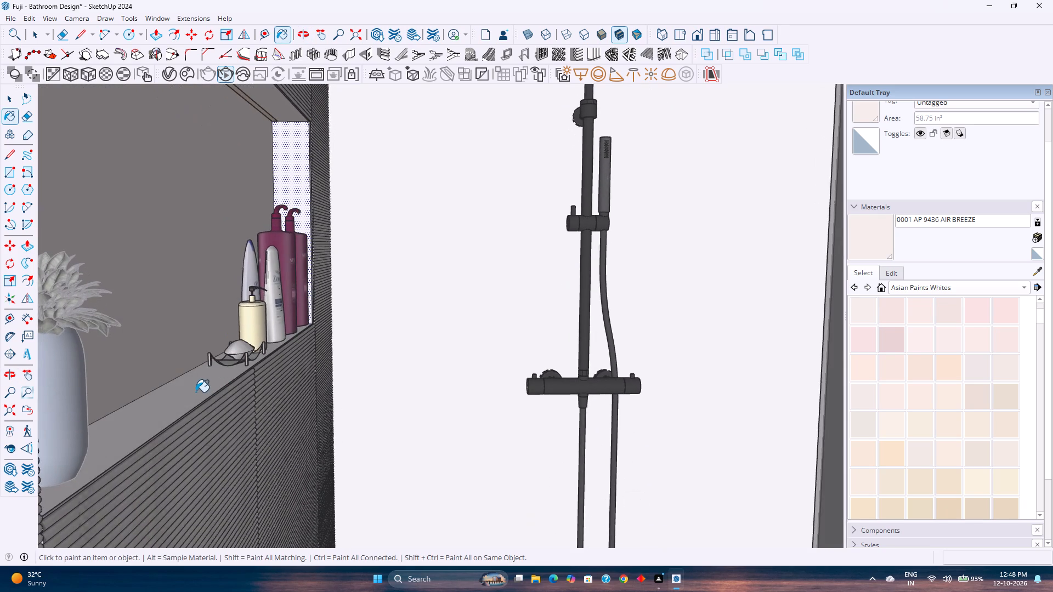
Paint the bathroom's back wall, the side wall behind the hanging robe and the ceiling with AIR BREEZE.
scroll(196, 392, "down", 4)
middle_click_drag(318, 385, 103, 385, "shift")
scroll(122, 379, "down", 10)
middle_click_drag(233, 375, 246, 442, "shift")
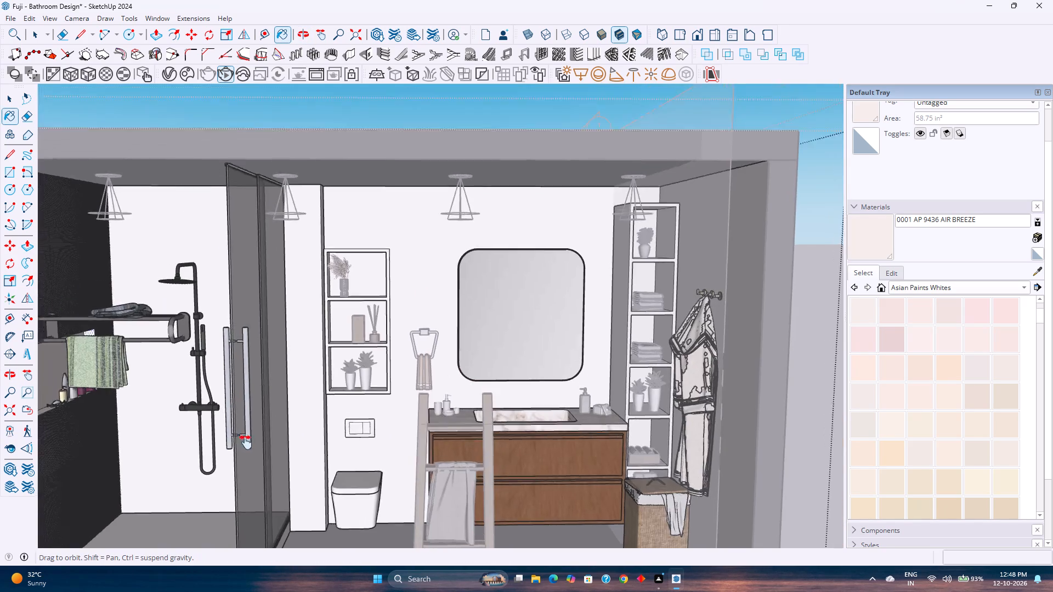
middle_click_drag(246, 442, 333, 344, "shift")
scroll(333, 344, "down", 3)
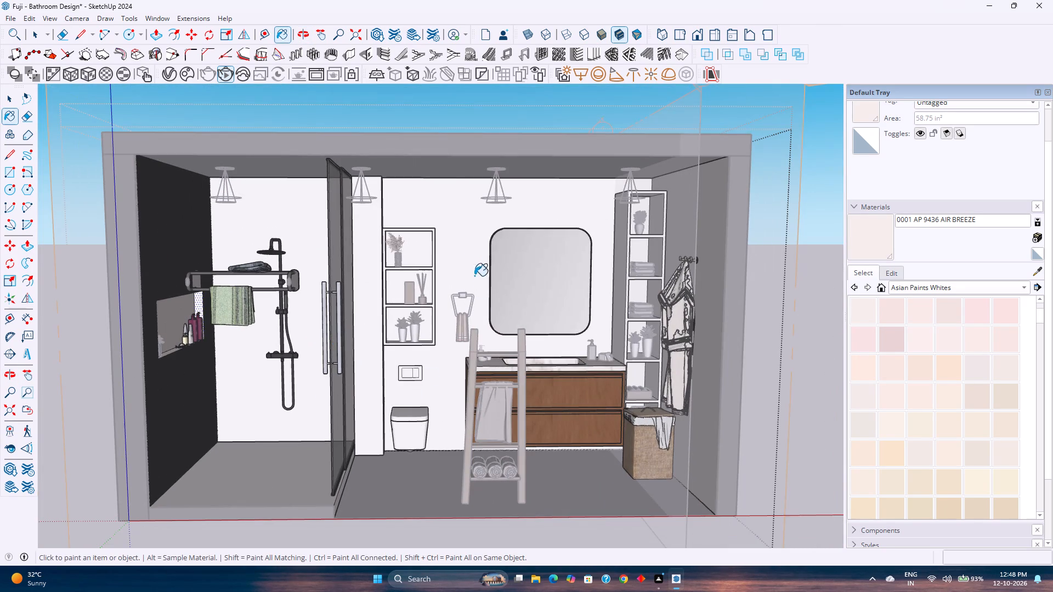
left_click(465, 237)
middle_click_drag(633, 354, 754, 373)
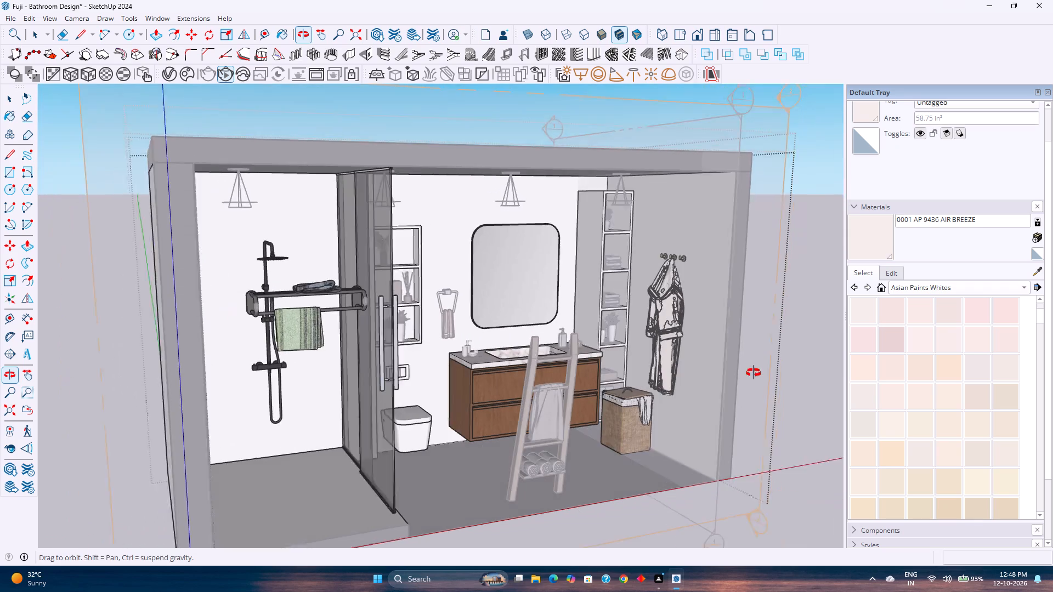
middle_click_drag(754, 373, 772, 366)
left_click(668, 197)
middle_click_drag(672, 253, 405, 220)
scroll(393, 267, "up", 1)
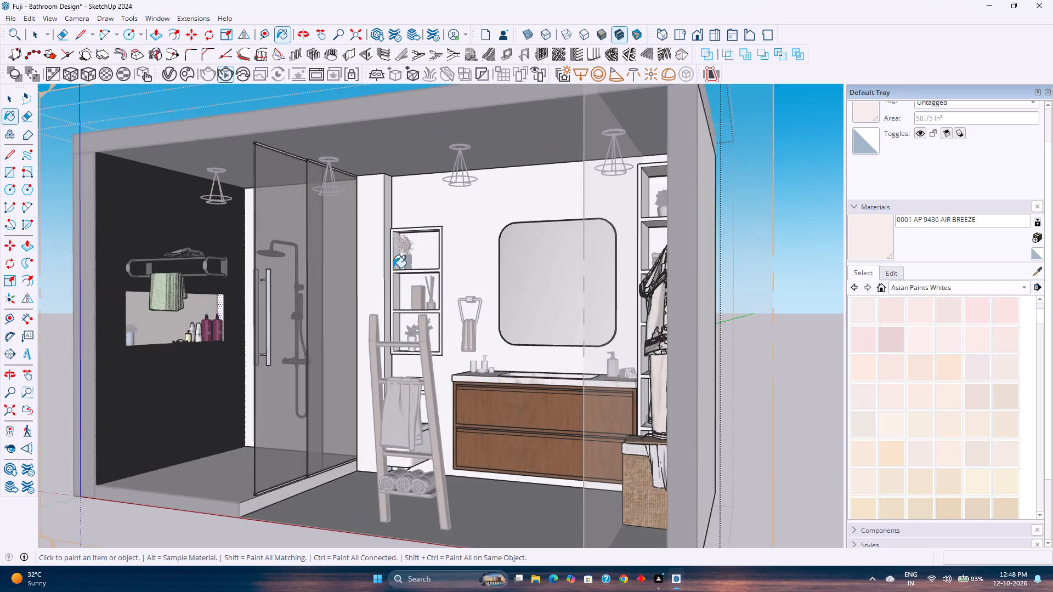
middle_click_drag(393, 267, 458, 389)
middle_click_drag(452, 357, 452, 264)
left_click(469, 247)
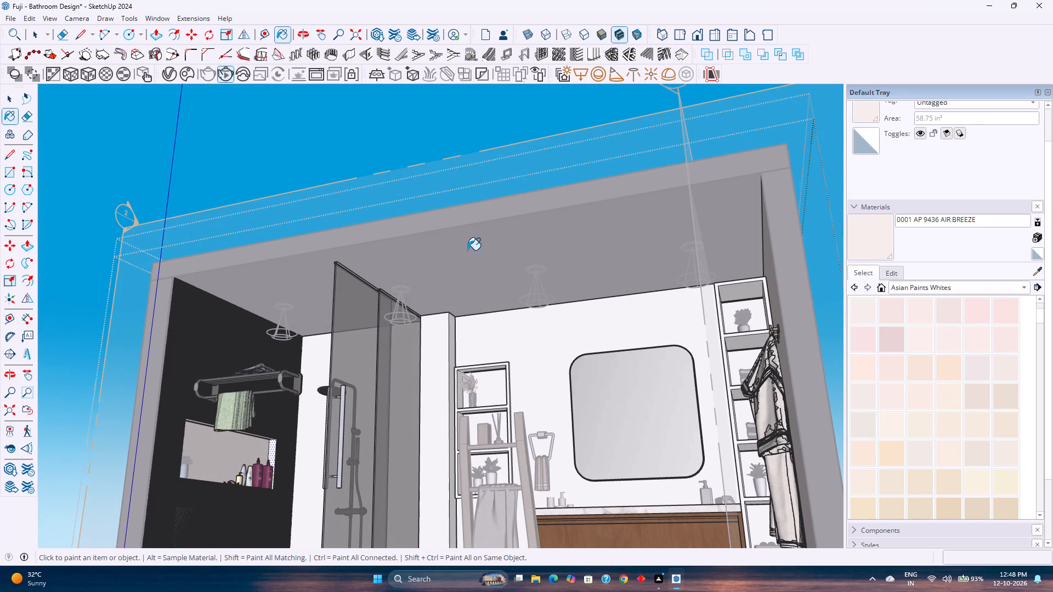
middle_click_drag(467, 251, 493, 366)
key("Escape")
key("space")
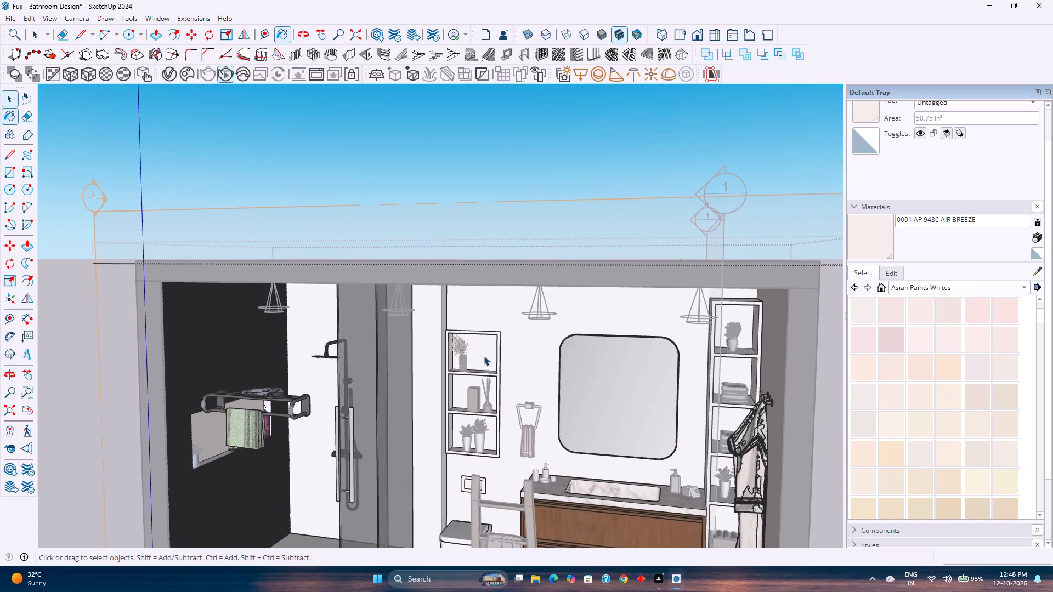
key("Escape")
Open the ceiling slab group and paint its outer top face with 0001 AP 9436 AIR BREEZE.
scroll(481, 291, "down", 2)
middle_click_drag(481, 291, 490, 282)
left_click(495, 274)
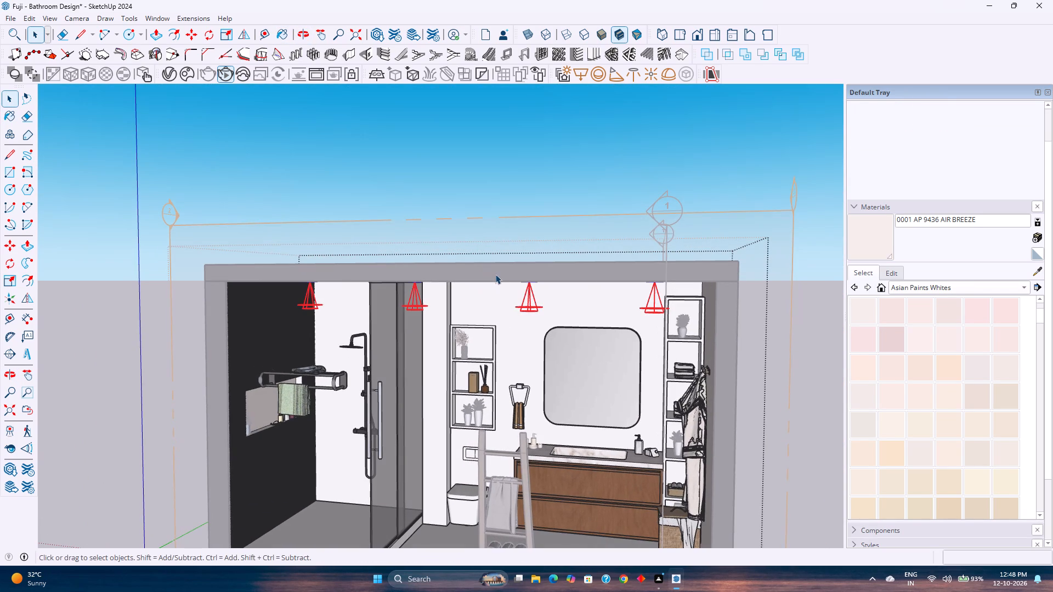
key("Escape")
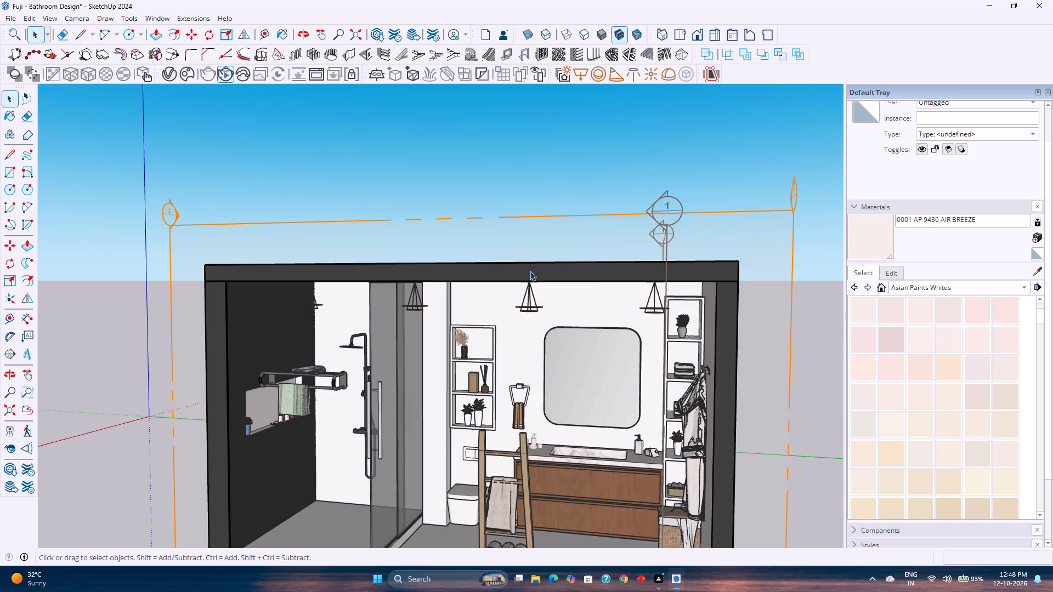
left_click(517, 268)
middle_click_drag(517, 268, 540, 373)
left_click(534, 285)
left_click(529, 310)
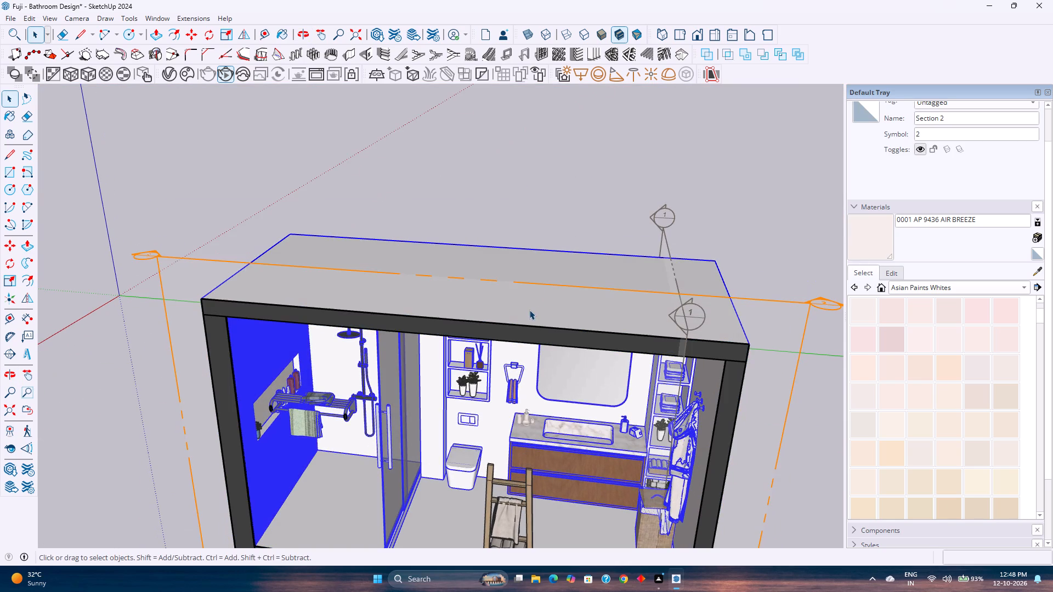
double_click(521, 258)
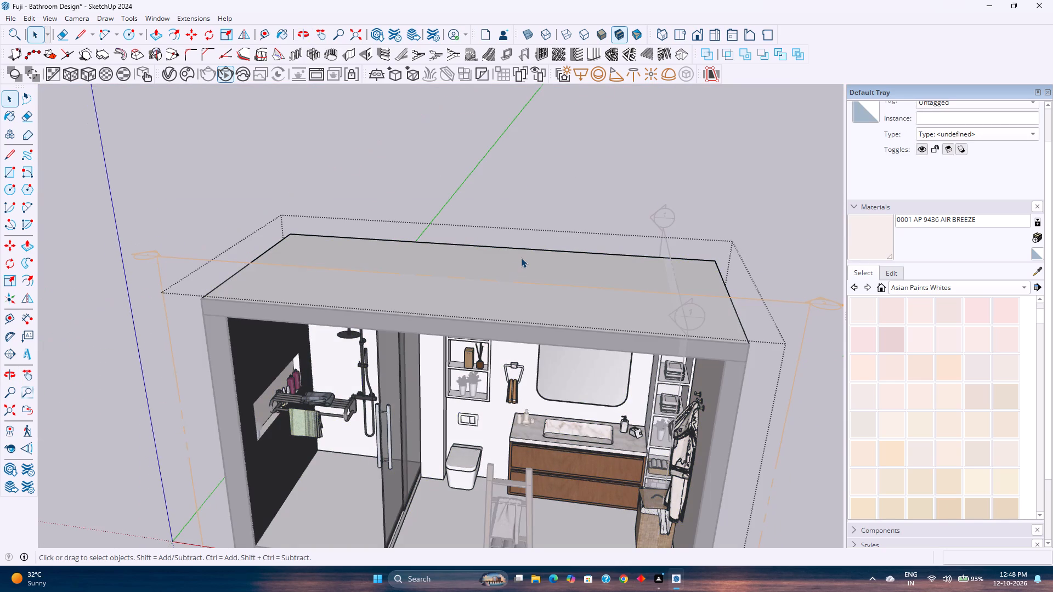
left_click(521, 258)
left_click(881, 244)
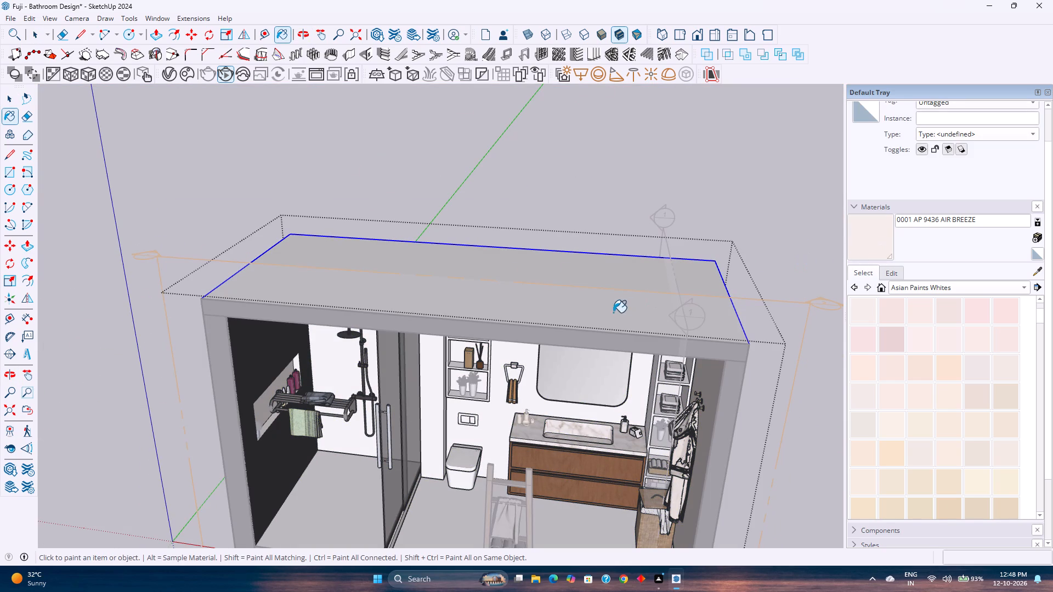
left_click(576, 270)
key("space")
key("Escape")
With the ceiling lights group selected, browse the Asian Paints Whites swatches and switch the material collection to Colors.
middle_click_drag(486, 452, 492, 399)
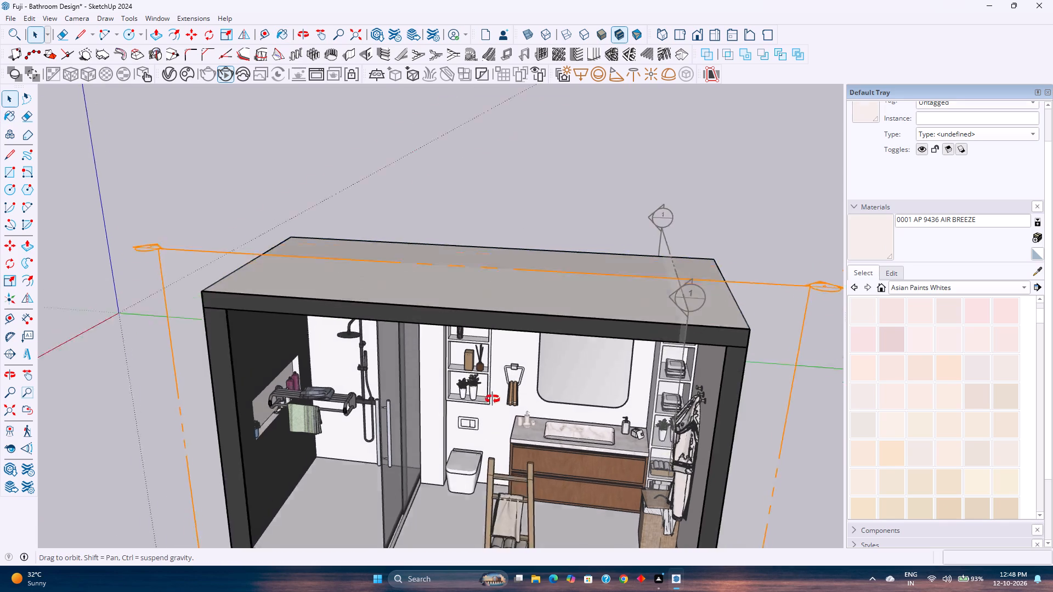
middle_click_drag(492, 399, 544, 306)
scroll(509, 316, "up", 3)
middle_click_drag(469, 229, 284, 104)
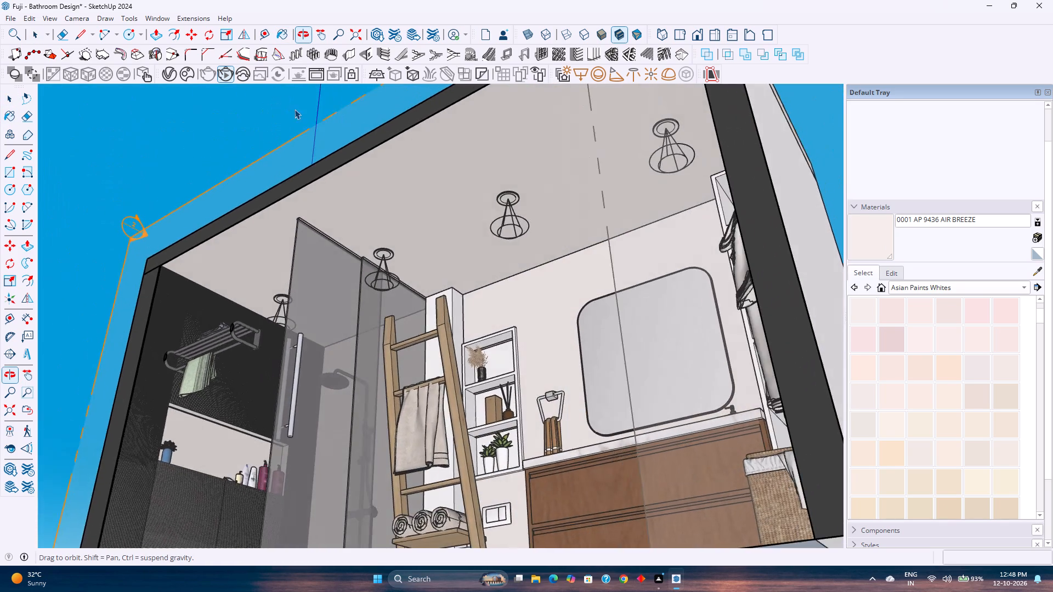
scroll(422, 204, "up", 12)
double_click(547, 191)
scroll(547, 191, "up", 4)
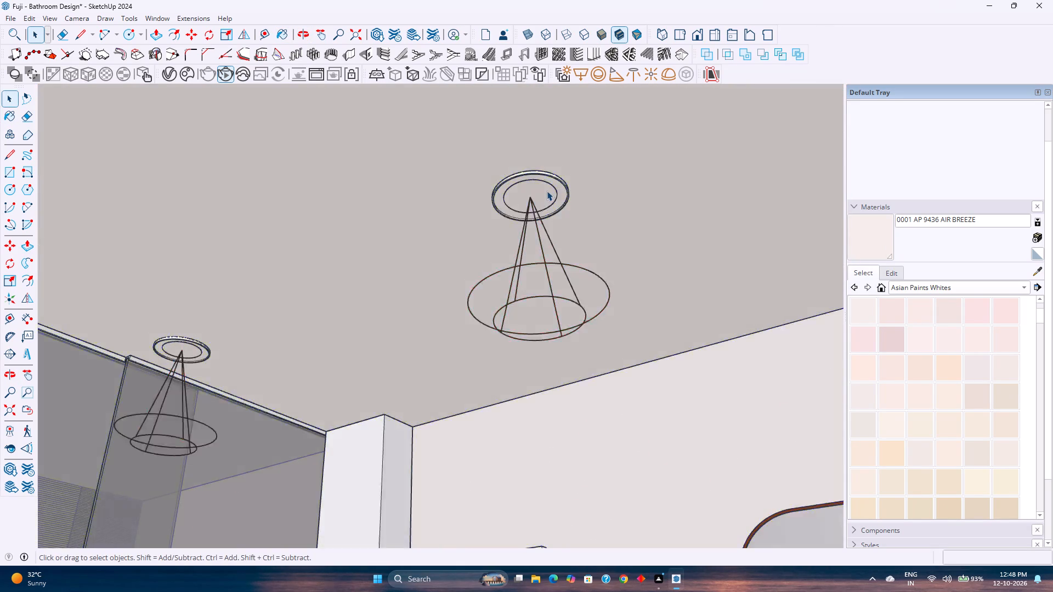
scroll(547, 191, "up", 5)
left_click(547, 173)
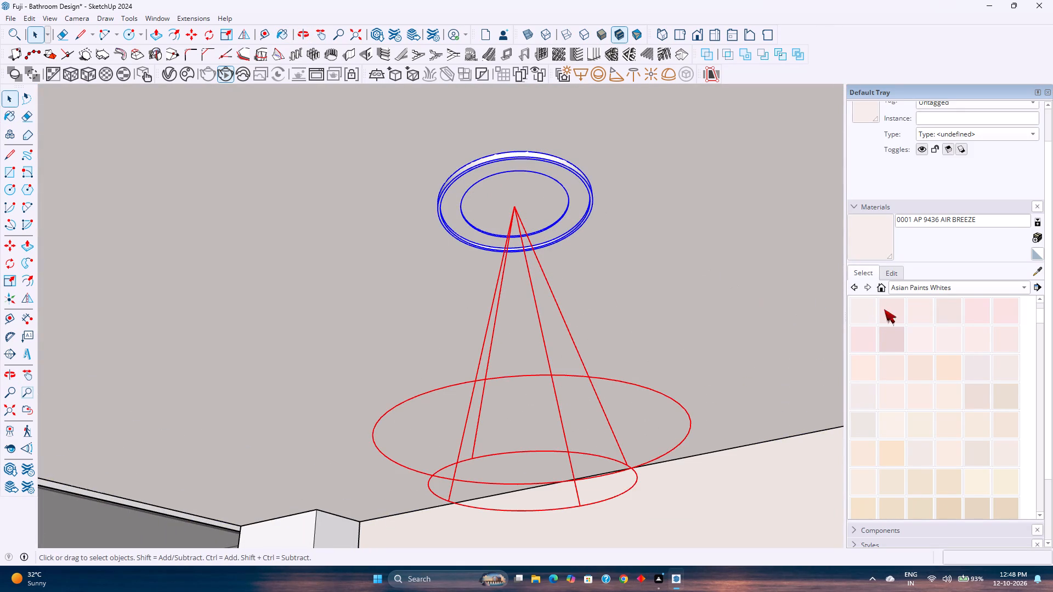
scroll(816, 404, "down", 3)
scroll(907, 408, "down", 15)
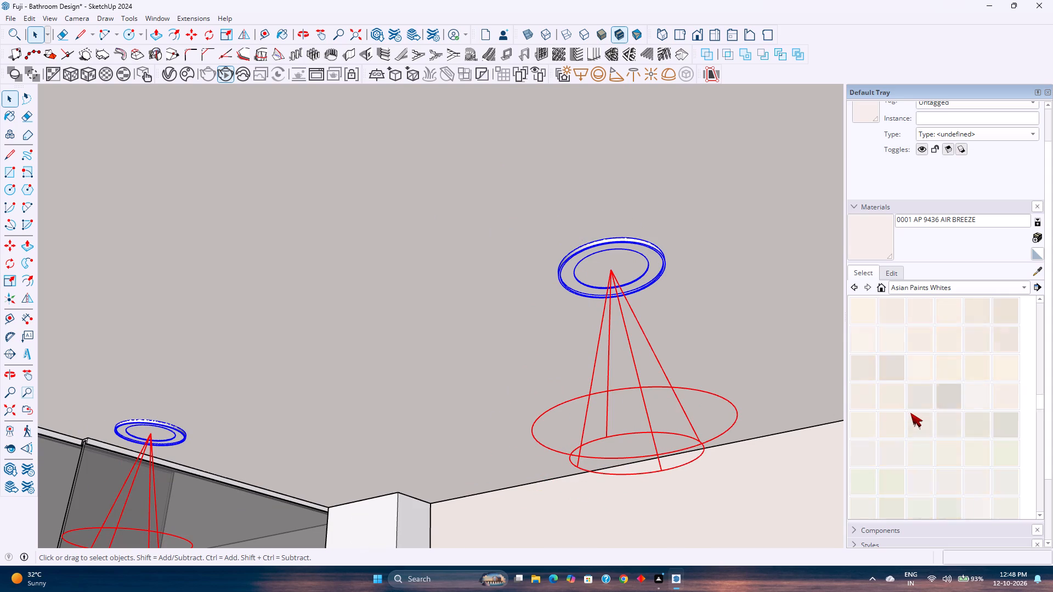
scroll(910, 413, "down", 19)
scroll(924, 386, "up", 4)
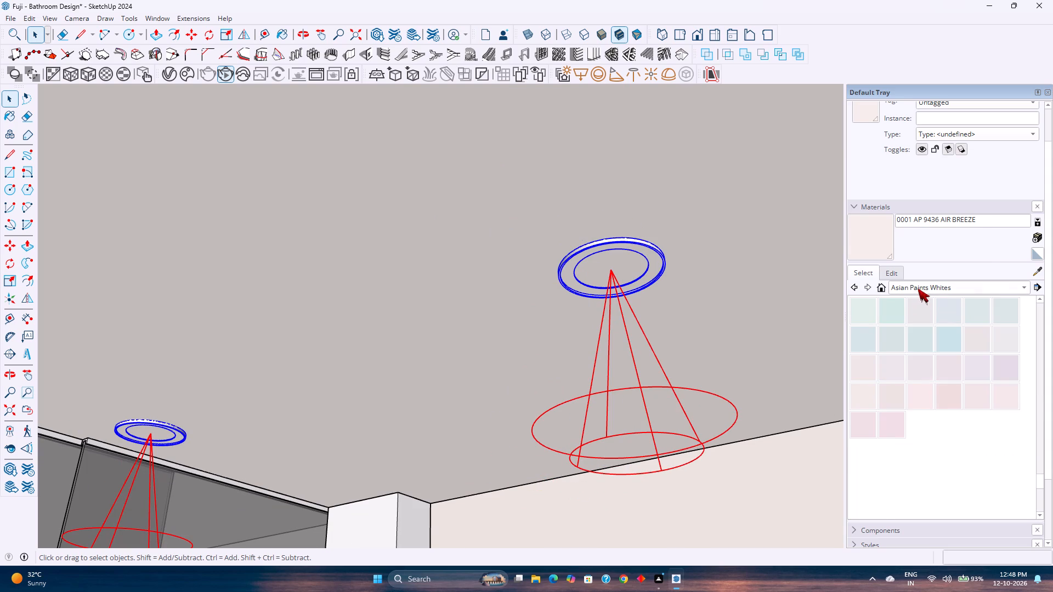
left_click(918, 288)
left_click(933, 338)
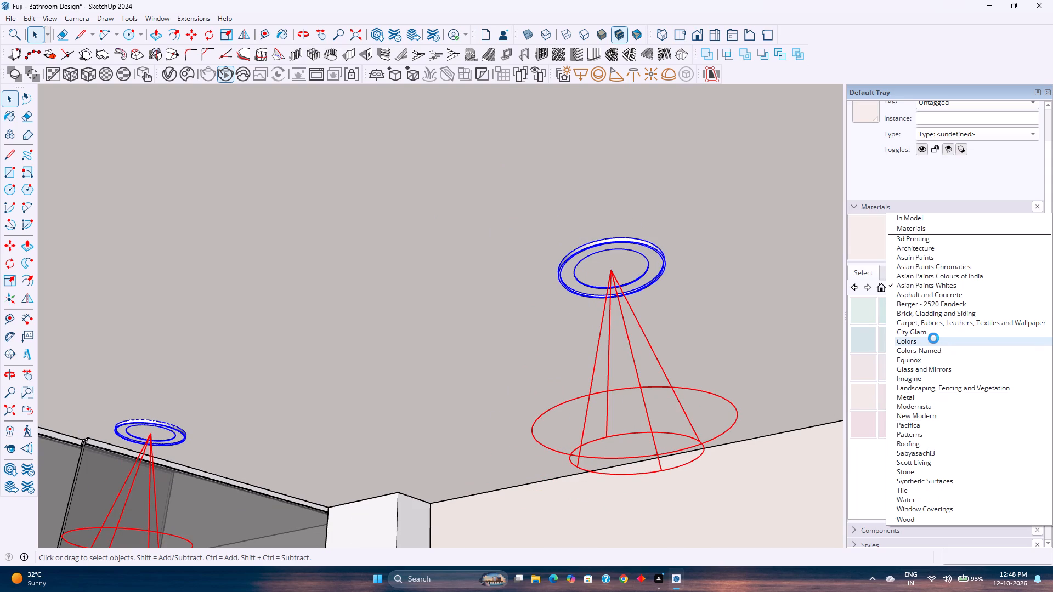
scroll(938, 451, "down", 3)
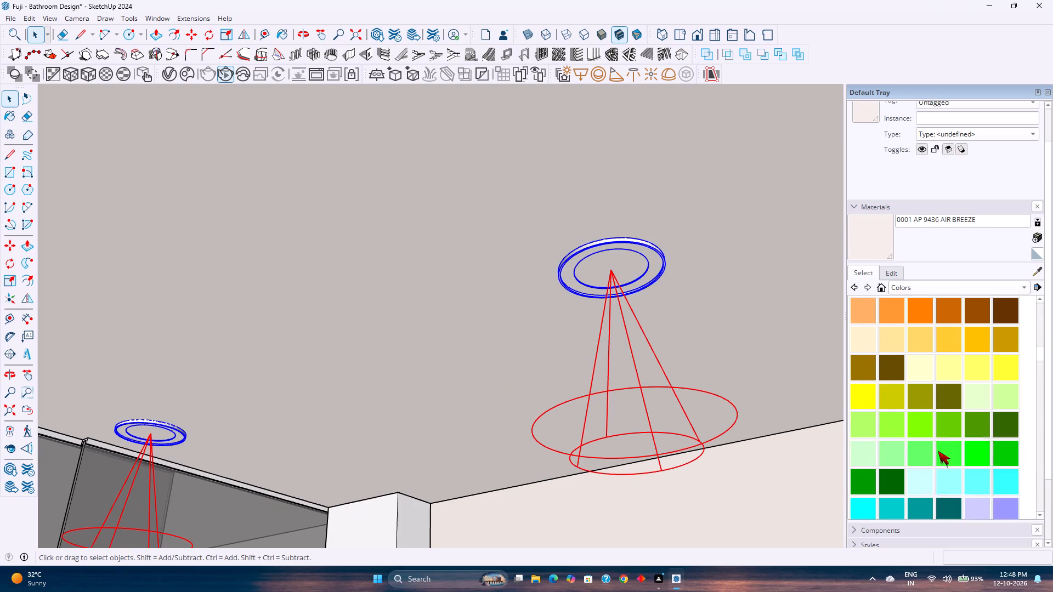
scroll(938, 451, "down", 13)
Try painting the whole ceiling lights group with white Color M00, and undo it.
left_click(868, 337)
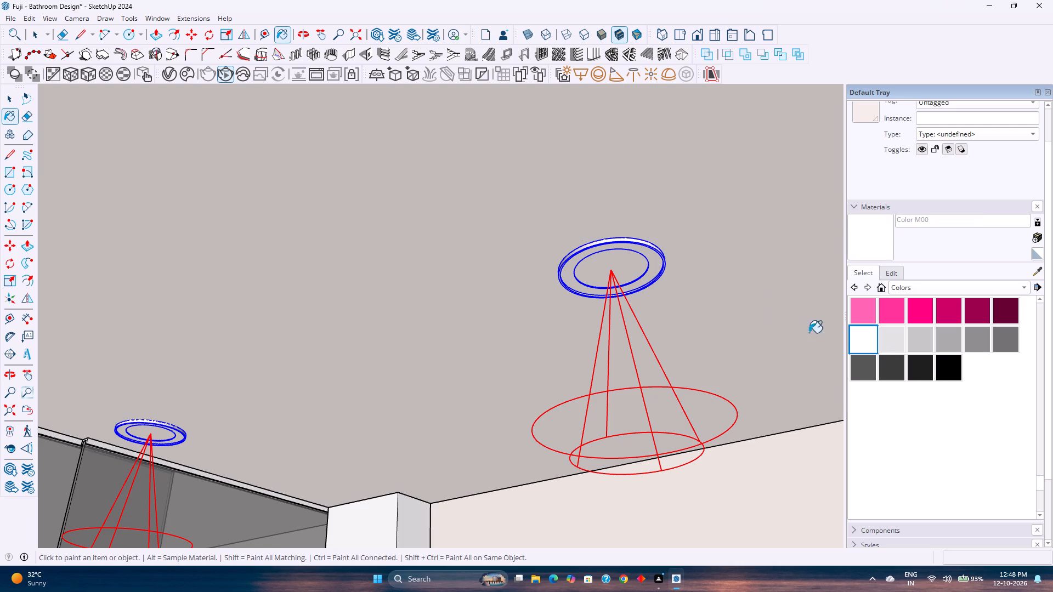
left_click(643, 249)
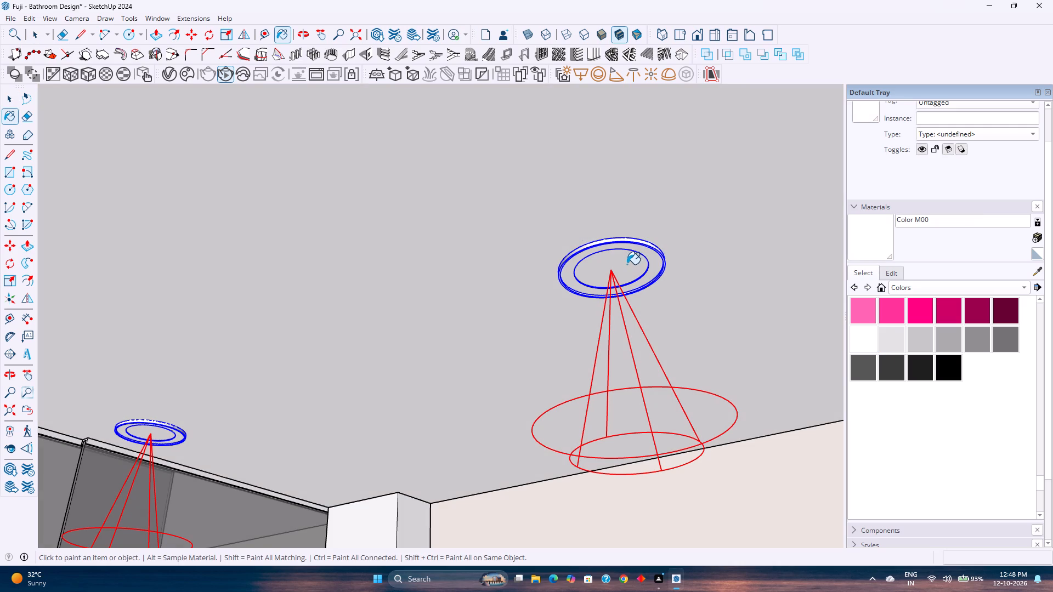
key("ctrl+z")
Inside the ceiling lights group, paint the third light from the shower wall with white Color M00.
key("space")
double_click(652, 250)
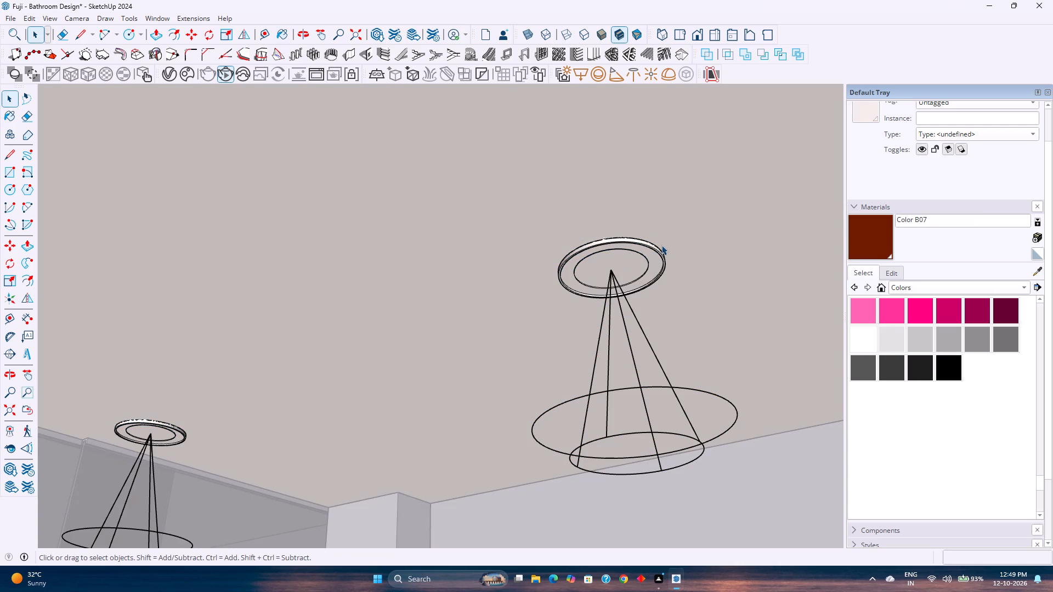
left_click(855, 339)
left_click(628, 256)
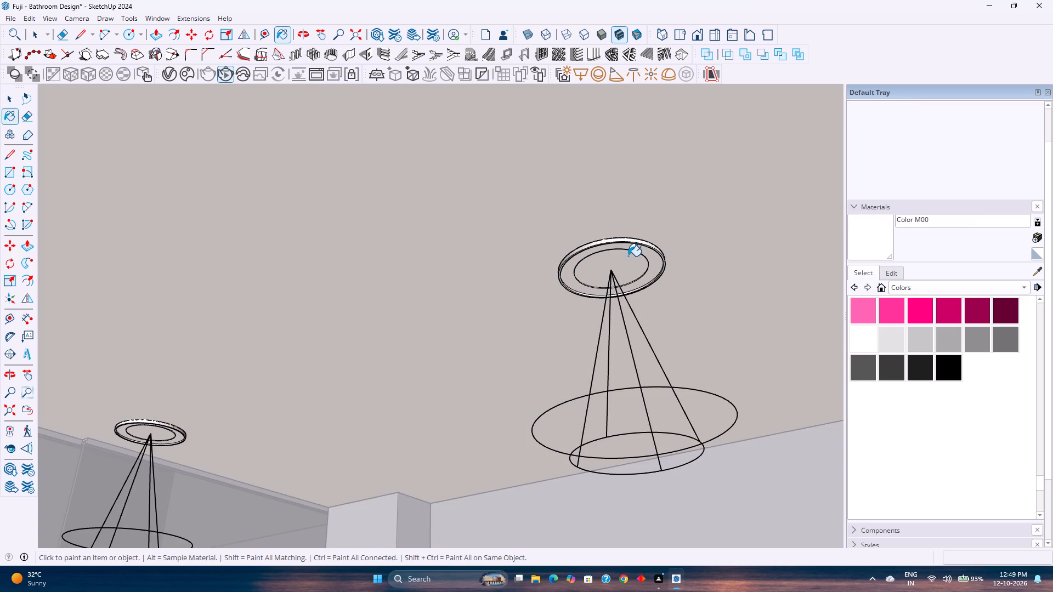
middle_click_drag(563, 289, 595, 306)
scroll(611, 244, "up", 4)
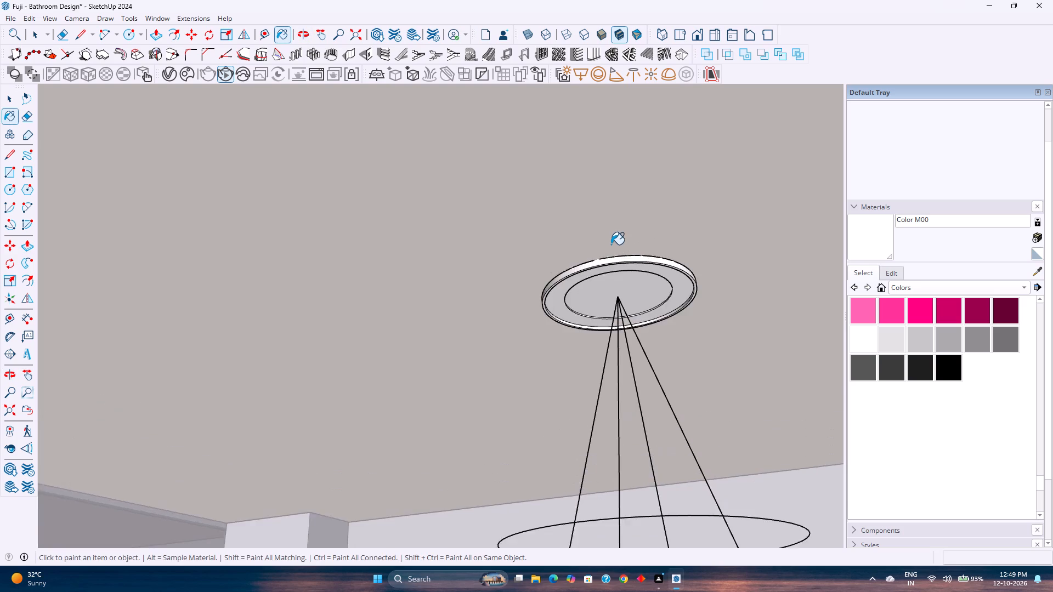
scroll(611, 244, "up", 12)
left_click(597, 270)
scroll(501, 327, "down", 10)
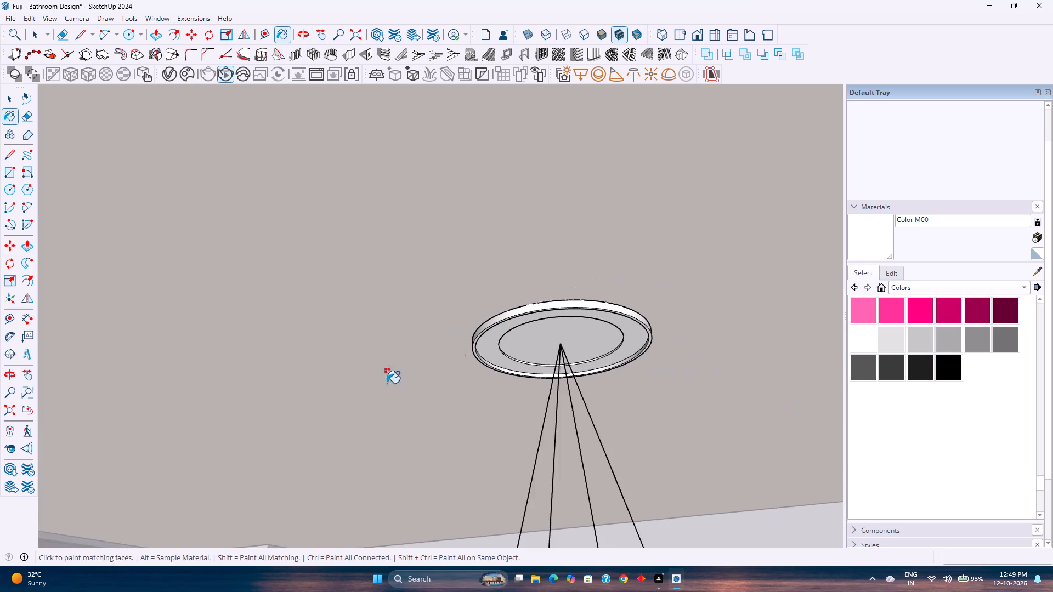
Open the ceiling light beside the glass shower partition and paint its disc, surrounding ring and outer side with Color M00.
middle_click_drag(313, 400, 627, 268, "shift")
middle_click_drag(225, 371, 447, 327, "shift")
scroll(297, 374, "up", 10)
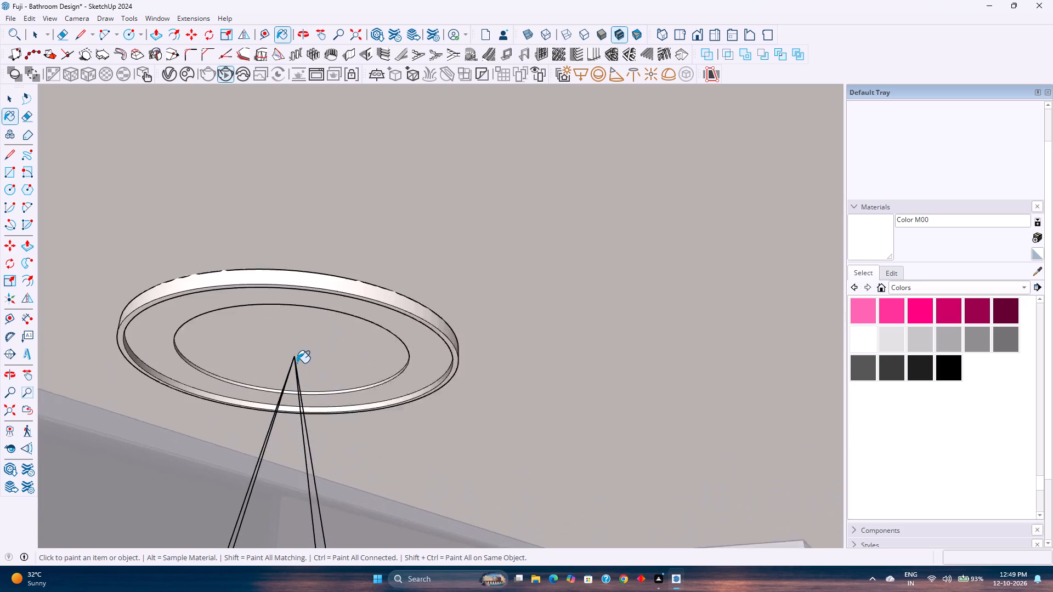
scroll(297, 363, "up", 4)
middle_click_drag(305, 351, 400, 305)
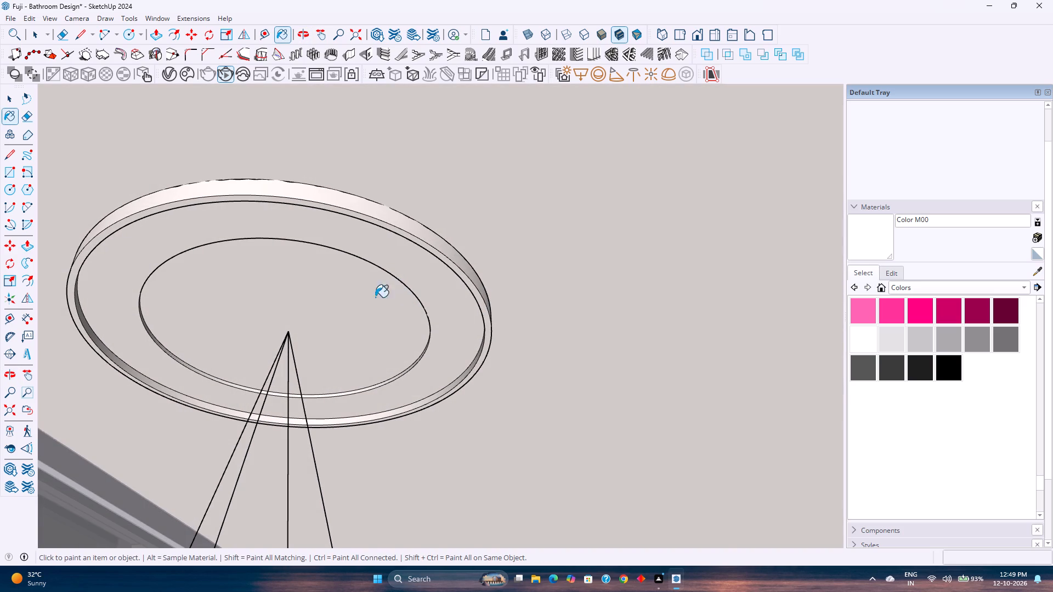
key("space")
left_click(358, 301)
double_click(358, 301)
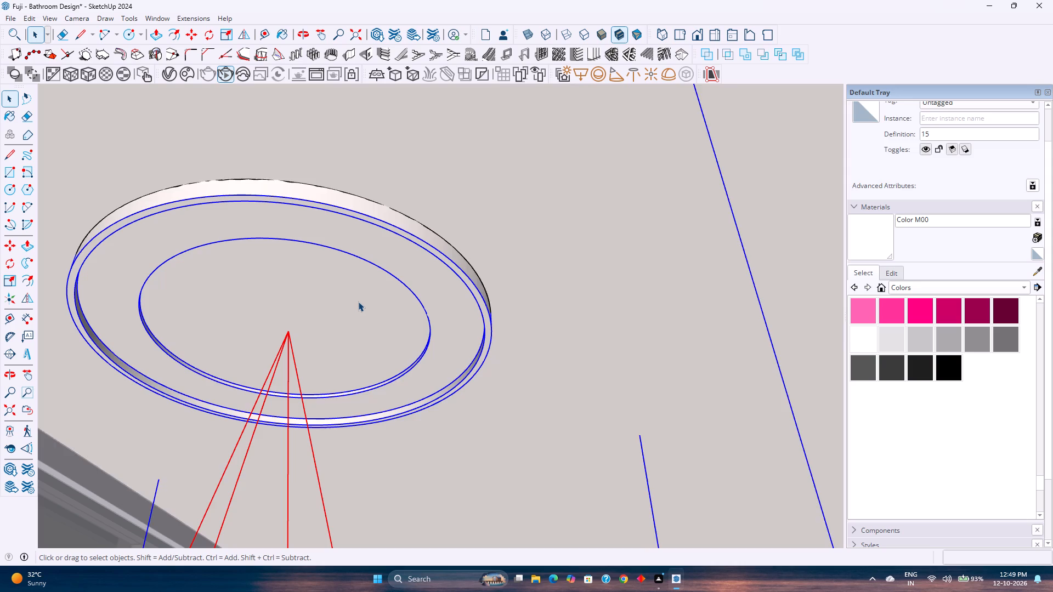
left_click(865, 334)
left_click(364, 305)
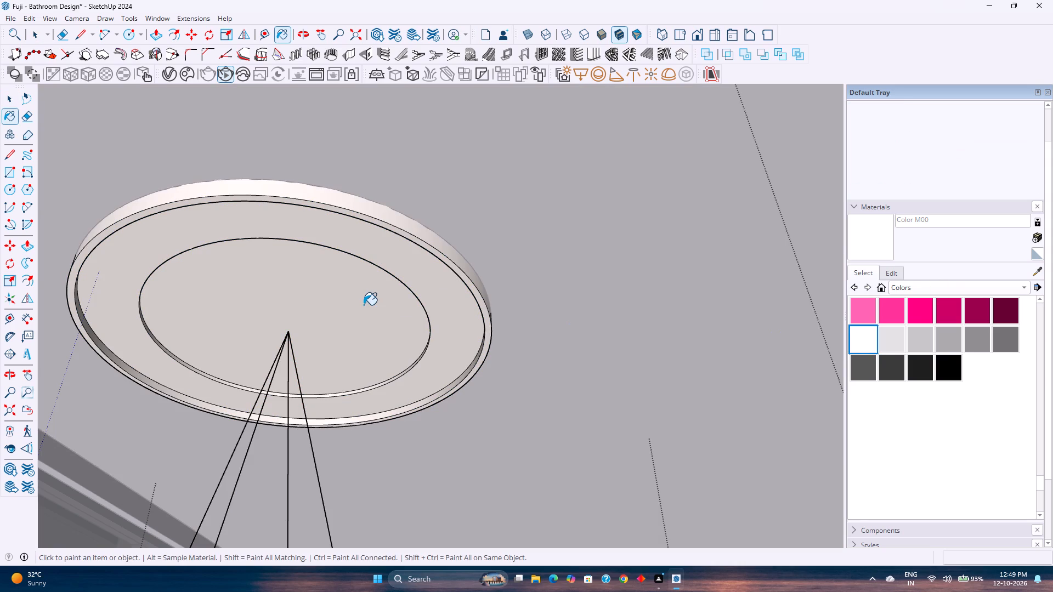
scroll(364, 305, "down", 1)
left_click(404, 272)
middle_click_drag(406, 270, 428, 345)
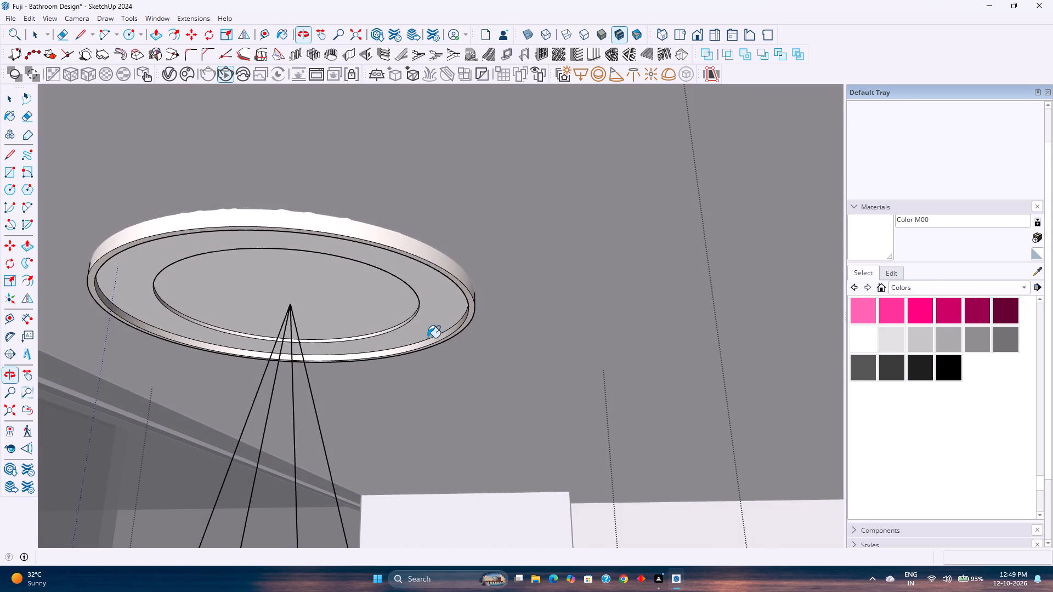
left_click(418, 247)
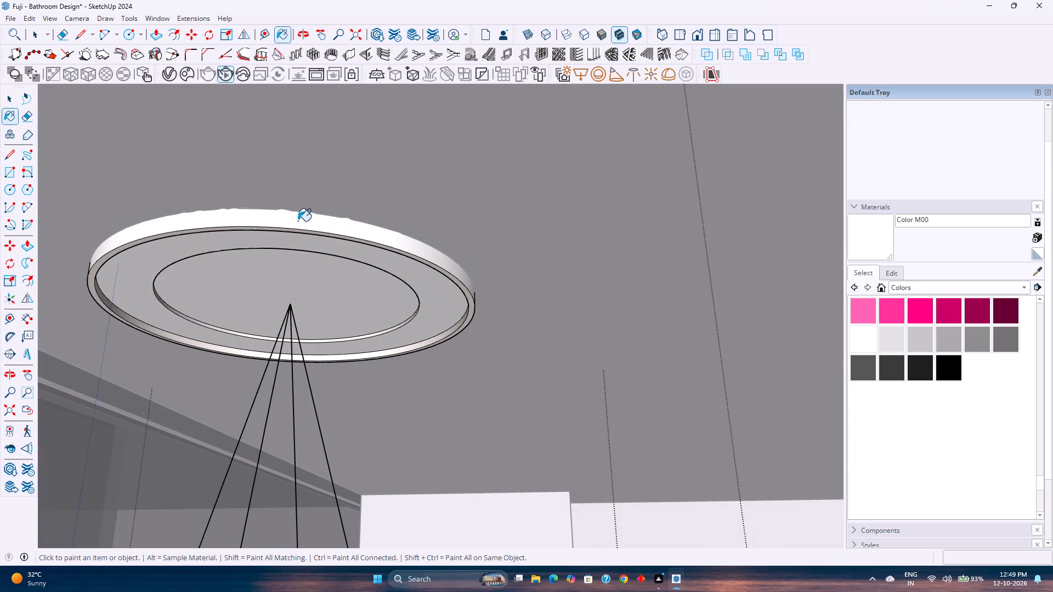
left_click(298, 221)
Paint the same light's bottom rim, inner rim wall and inner disc edge with Color M00, and leave its component.
middle_click_drag(339, 298, 416, 243)
scroll(451, 328, "up", 9)
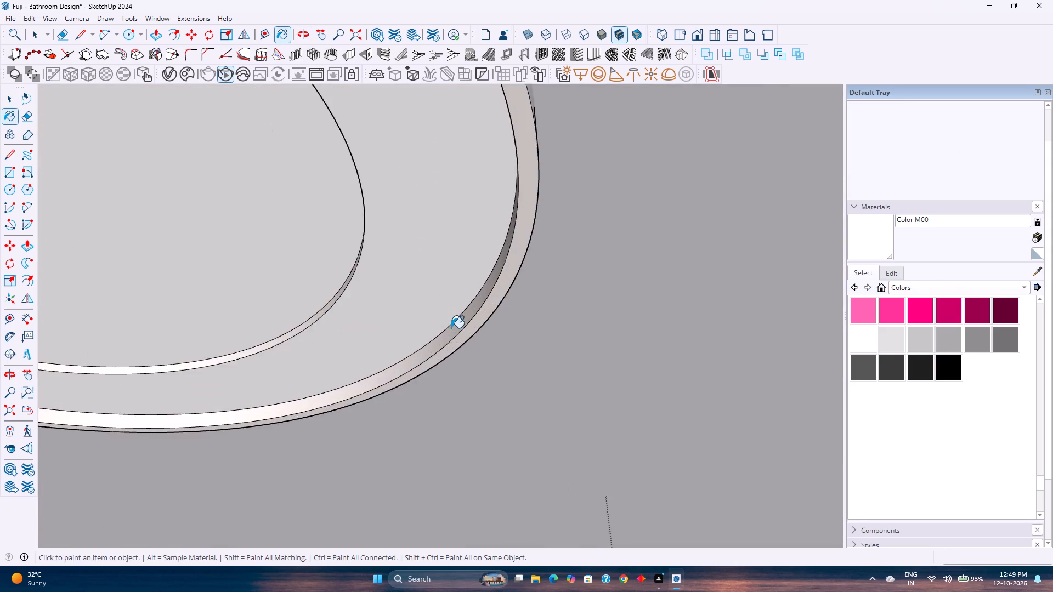
scroll(451, 328, "up", 4)
left_click(470, 340)
left_click(463, 325)
middle_click_drag(280, 305, 416, 308)
left_click(325, 228)
scroll(325, 228, "down", 7)
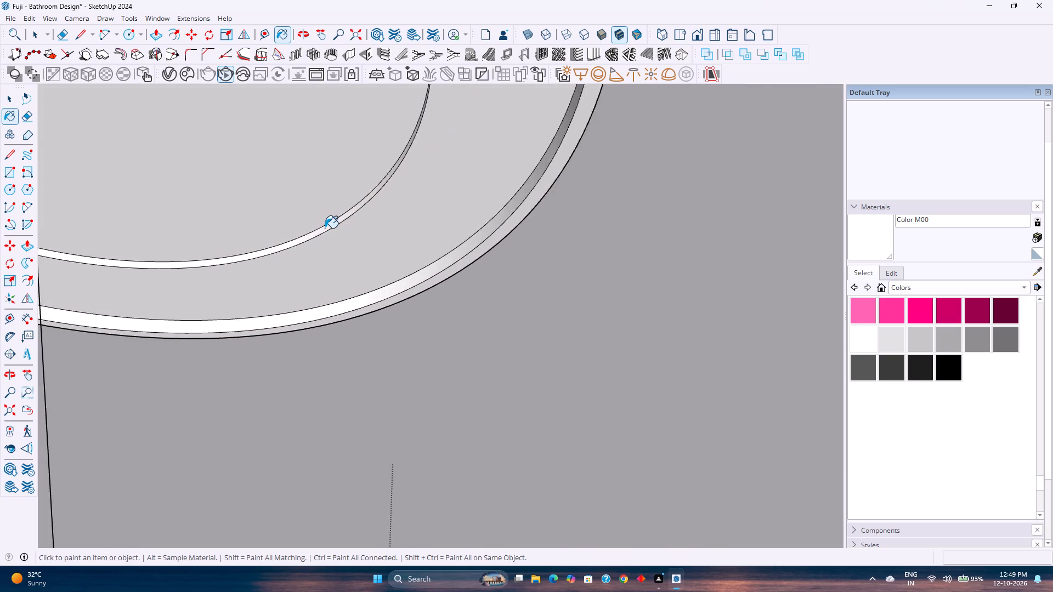
scroll(325, 228, "down", 15)
key("space")
scroll(325, 228, "down", 12)
scroll(325, 229, "up", 1)
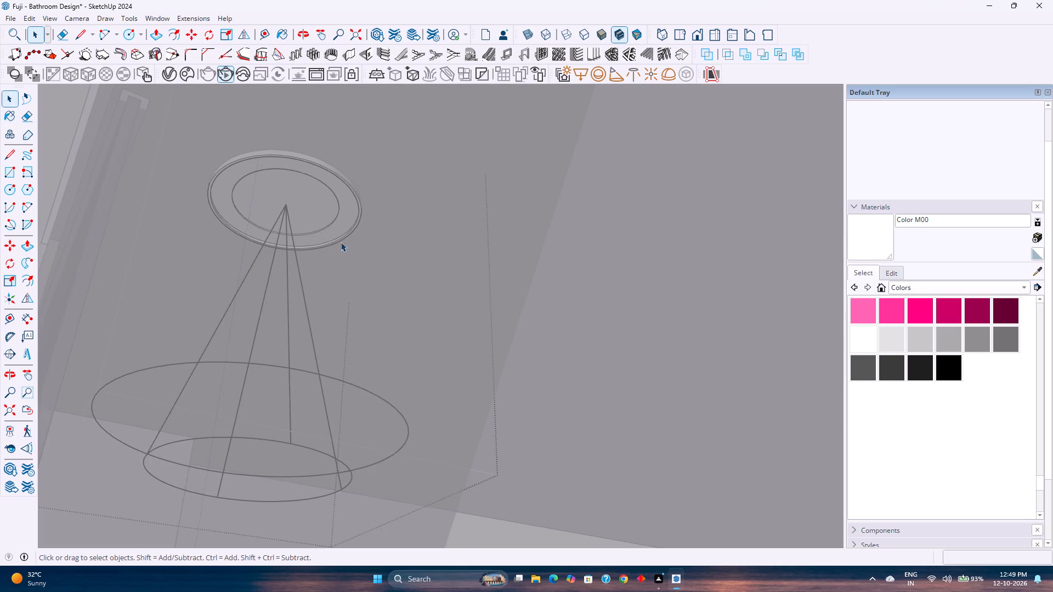
middle_click_drag(424, 277, 352, 313)
left_click(6, 406)
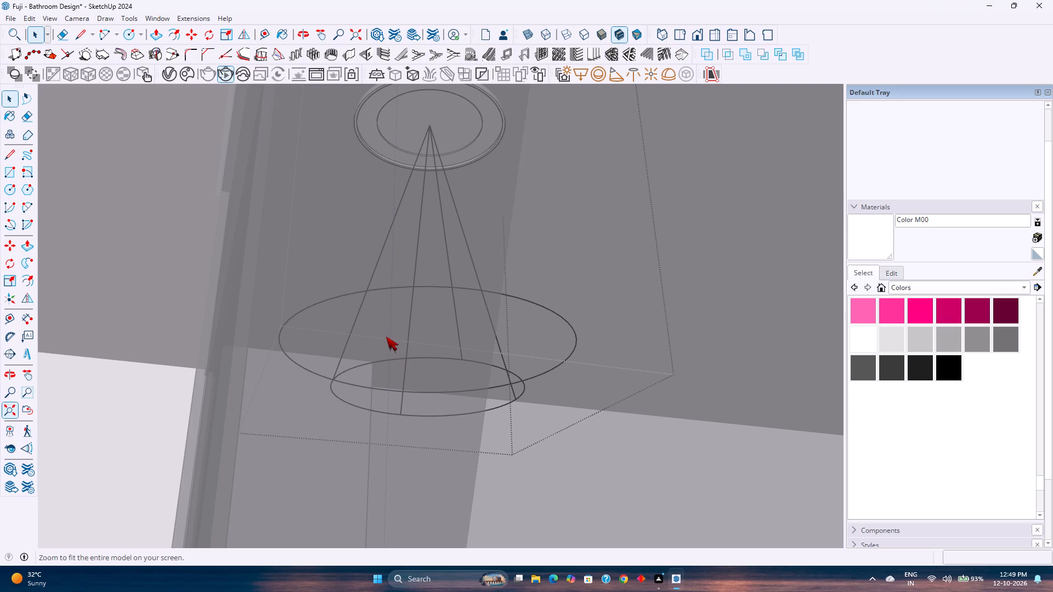
middle_click_drag(429, 350, 290, 389)
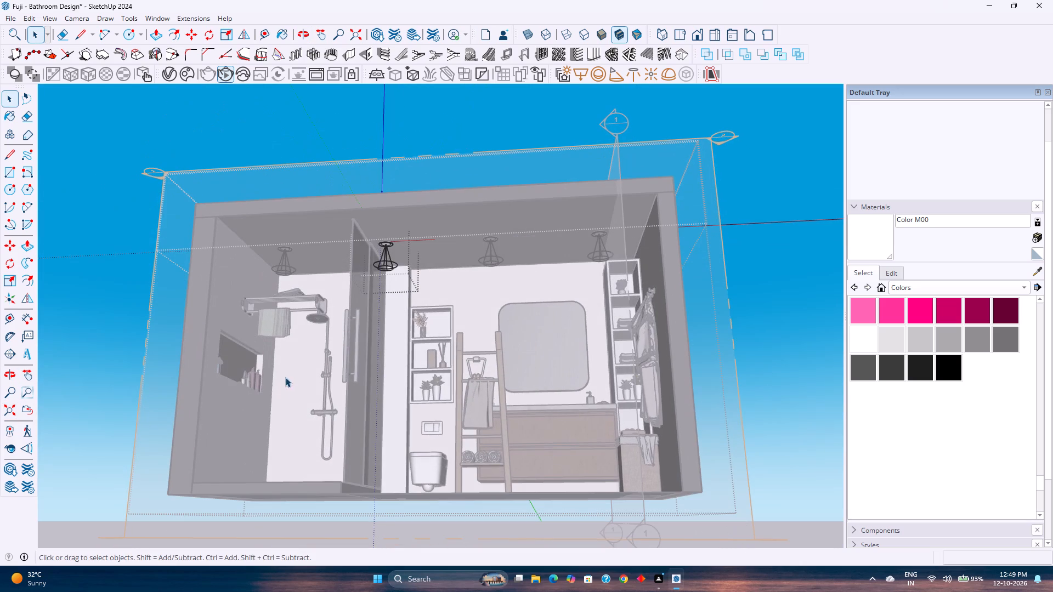
key("Escape")
Open the ceiling light above the shower, select all its connected faces and paint them with Color M00.
scroll(329, 218, "up", 16)
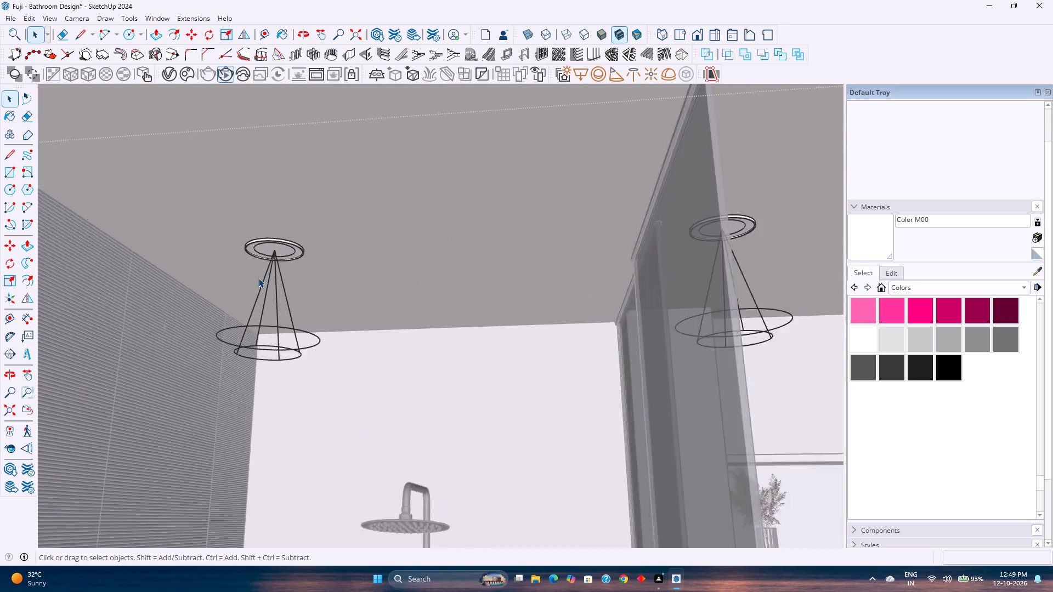
scroll(258, 278, "up", 5)
left_click(302, 228)
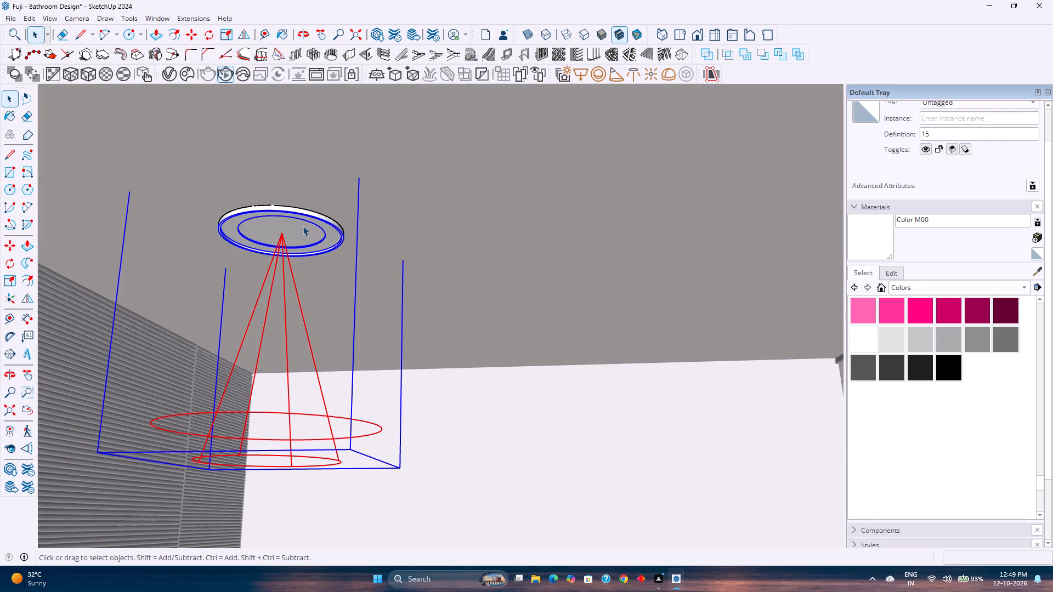
double_click(303, 226)
left_click(303, 226)
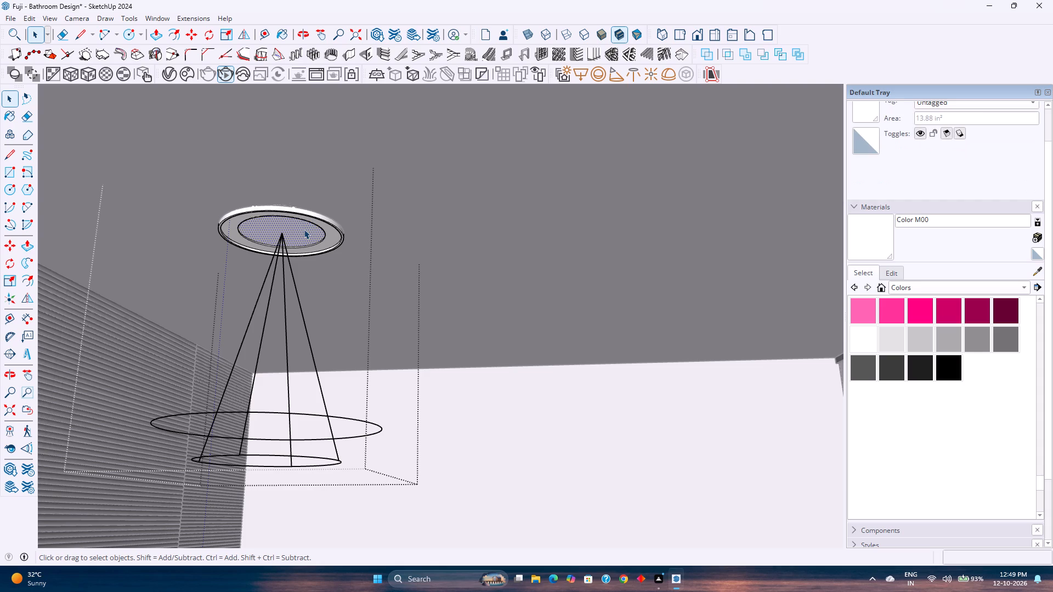
triple_click(304, 229)
left_click(304, 229)
left_click(874, 250)
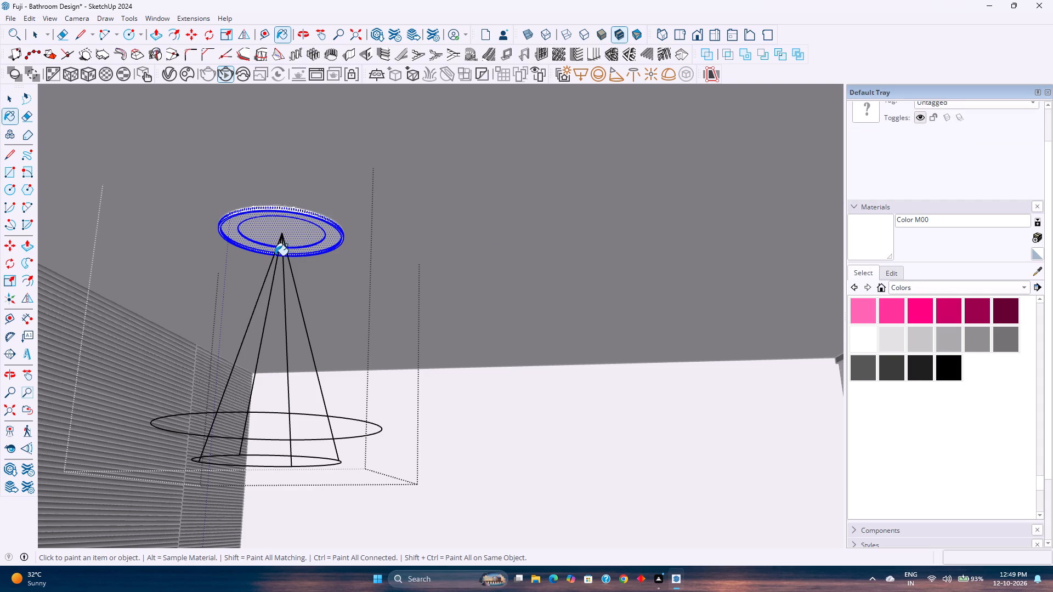
left_click(291, 233)
key("space")
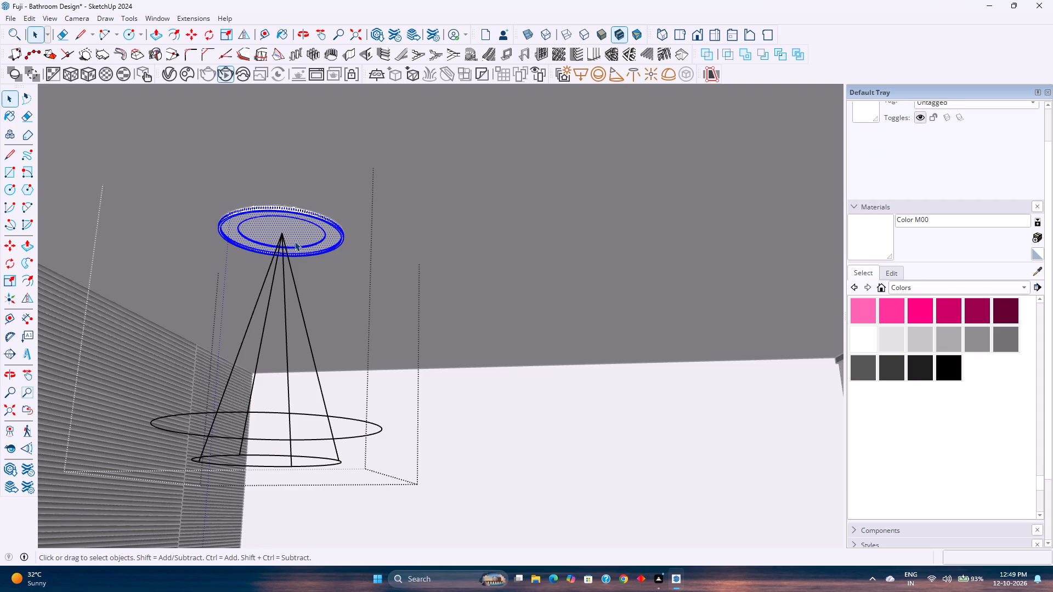
Leave the ceiling light's component and the group around it, clearing the selection.
key("Escape")
scroll(295, 241, "down", 4)
key("Escape")
scroll(295, 241, "down", 14)
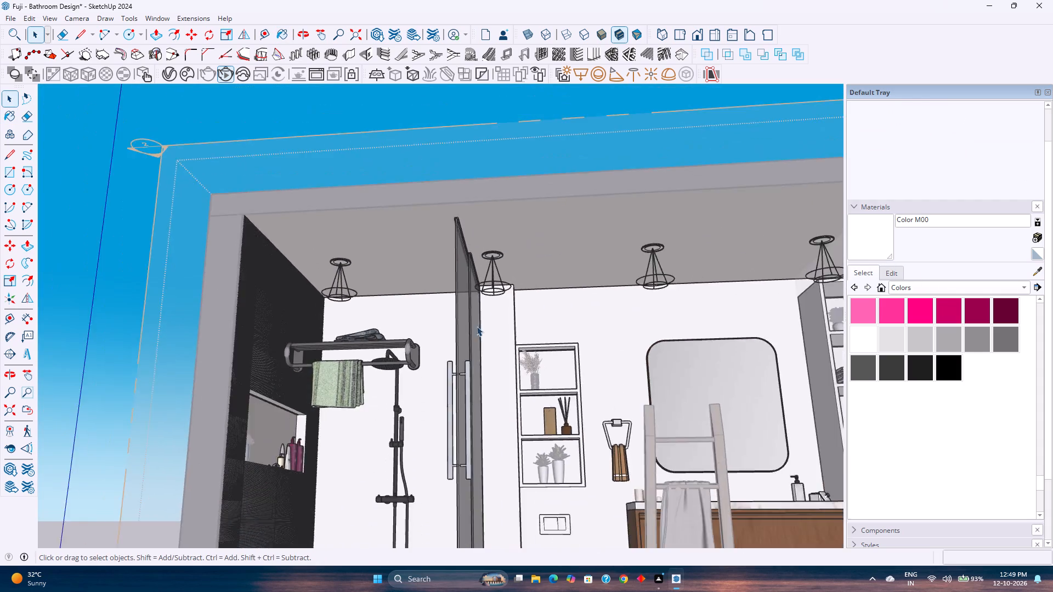
scroll(477, 326, "down", 4)
left_click(193, 308)
Examine the shower's back wall, glass partition and surrounding surfaces, checking which group holds the back wall.
middle_click_drag(486, 304, 514, 384)
middle_click_drag(546, 405, 452, 320, "shift")
scroll(337, 349, "up", 1)
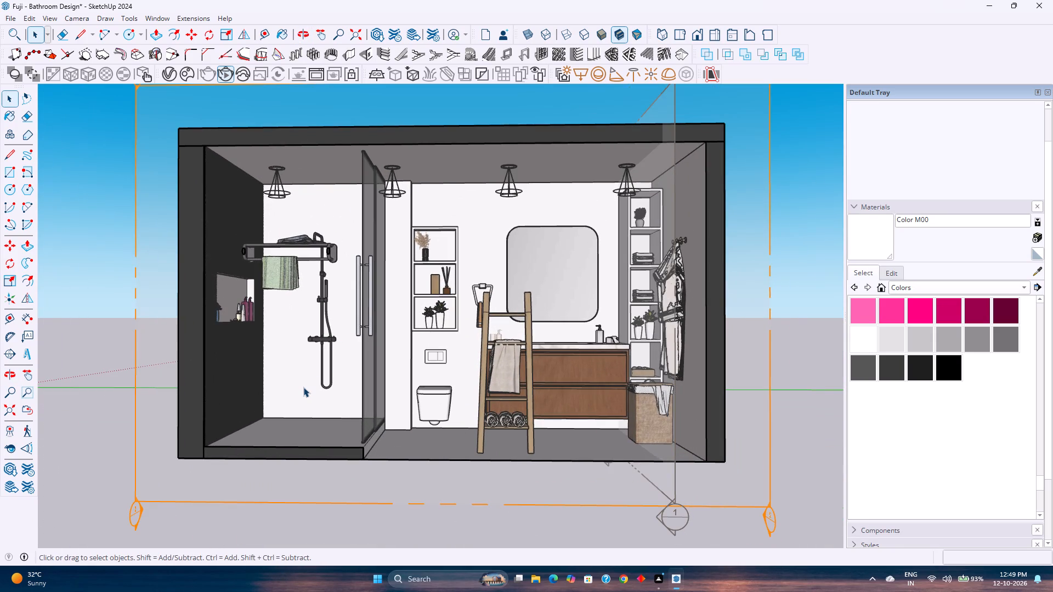
left_click(303, 387)
scroll(303, 387, "up", 3)
double_click(310, 394)
scroll(335, 395, "up", 3)
middle_click_drag(335, 395, 338, 402)
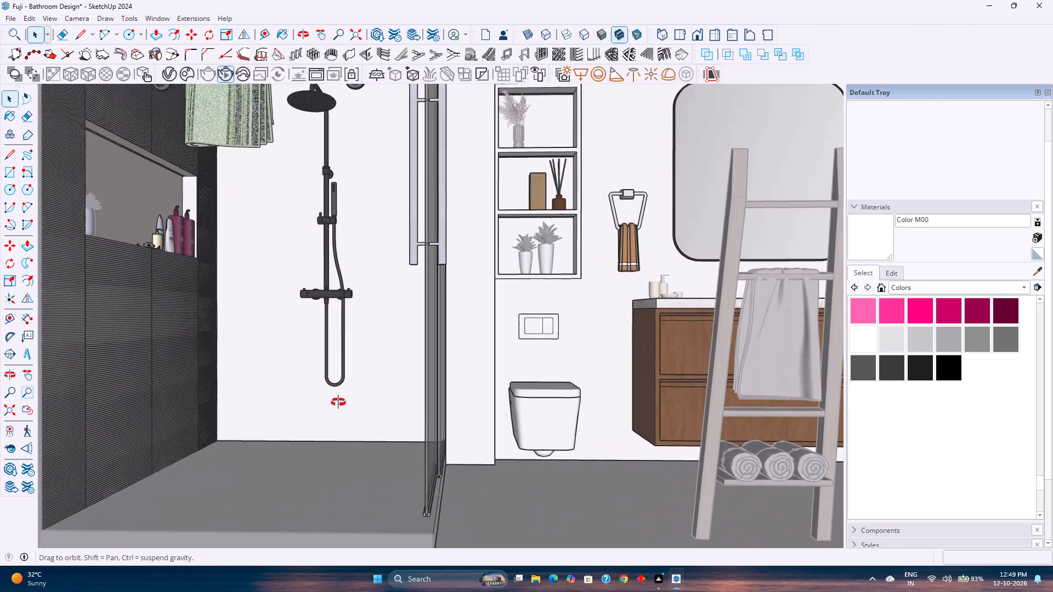
middle_click_drag(338, 402, 400, 418)
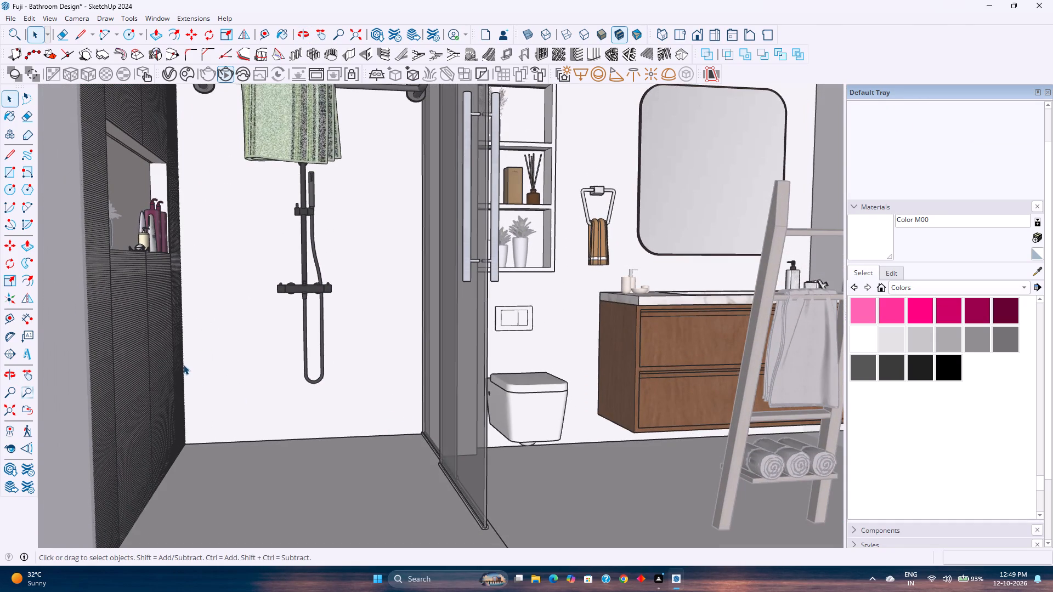
middle_click_drag(305, 366, 345, 382)
scroll(345, 382, "down", 7)
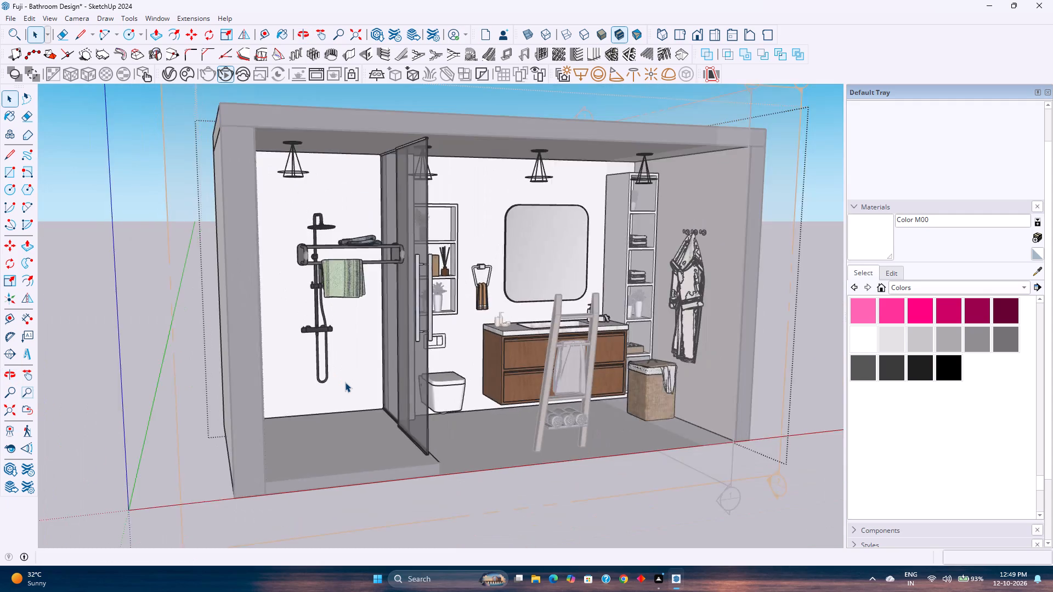
scroll(345, 382, "down", 3)
middle_click_drag(372, 365, 235, 329)
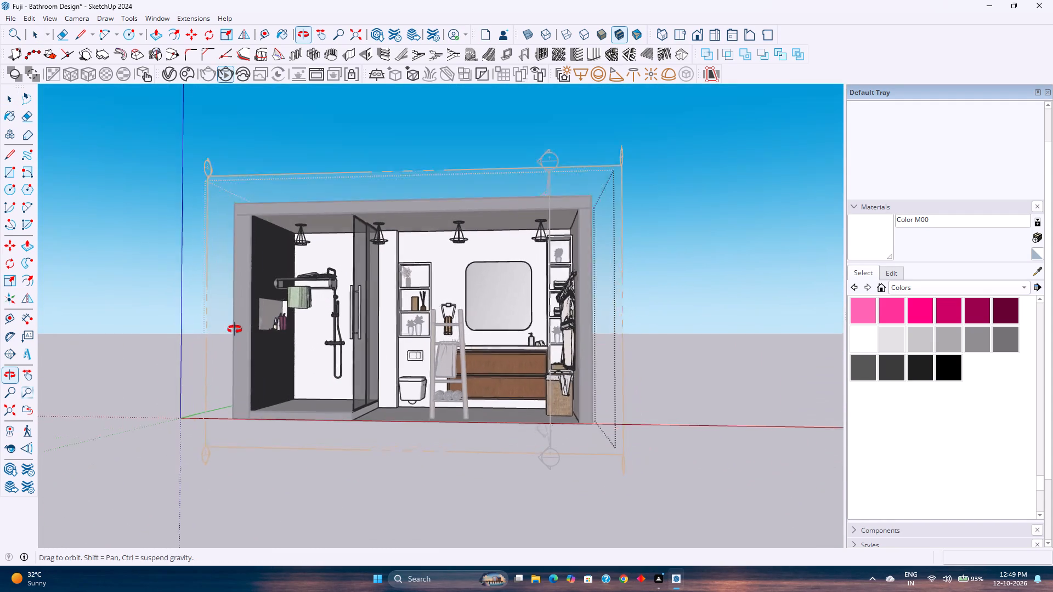
middle_click_drag(235, 329, 234, 329)
scroll(287, 355, "up", 7)
middle_click_drag(287, 355, 378, 371)
left_click(418, 407)
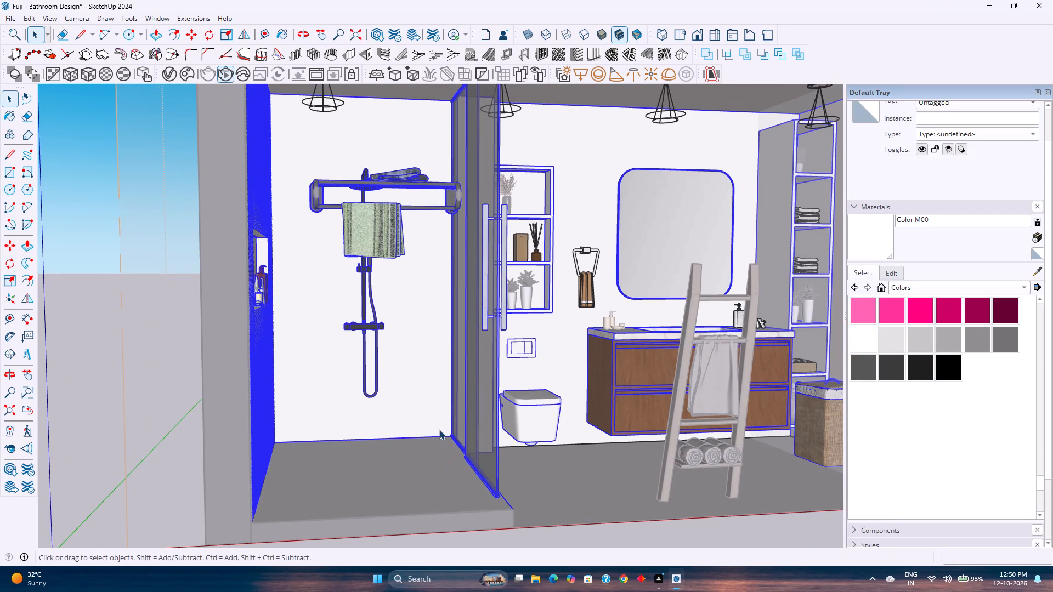
key("Escape")
scroll(433, 345, "up", 3)
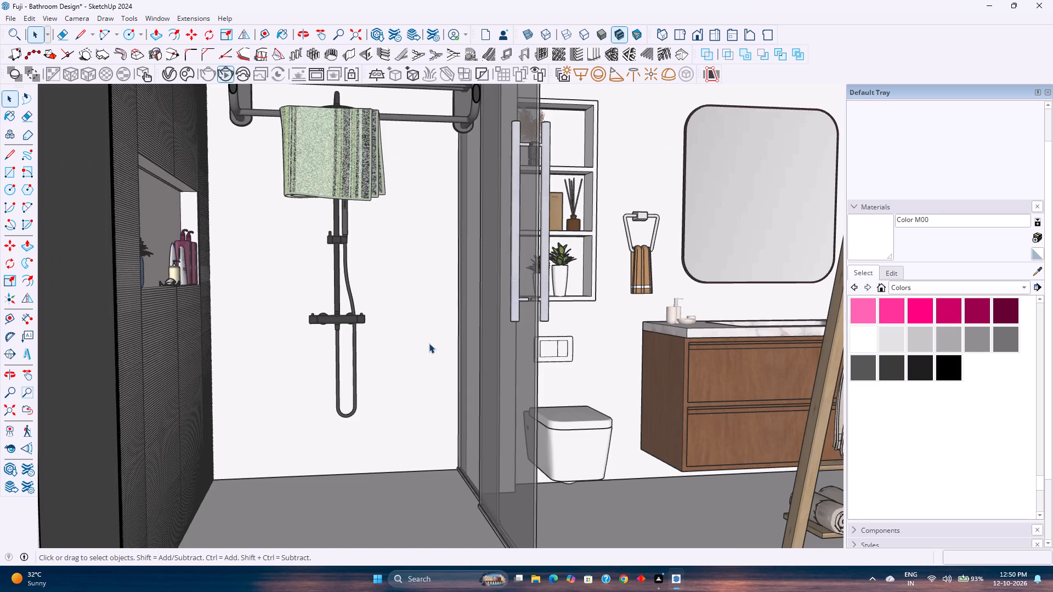
middle_click_drag(428, 343, 381, 365)
left_click(430, 316)
double_click(430, 316)
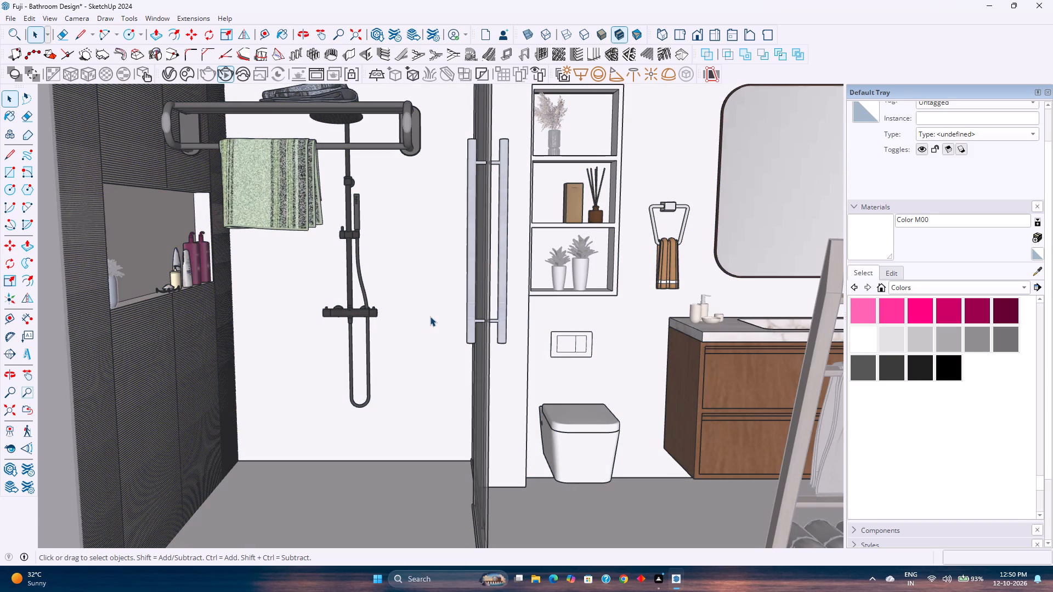
scroll(401, 358, "down", 6)
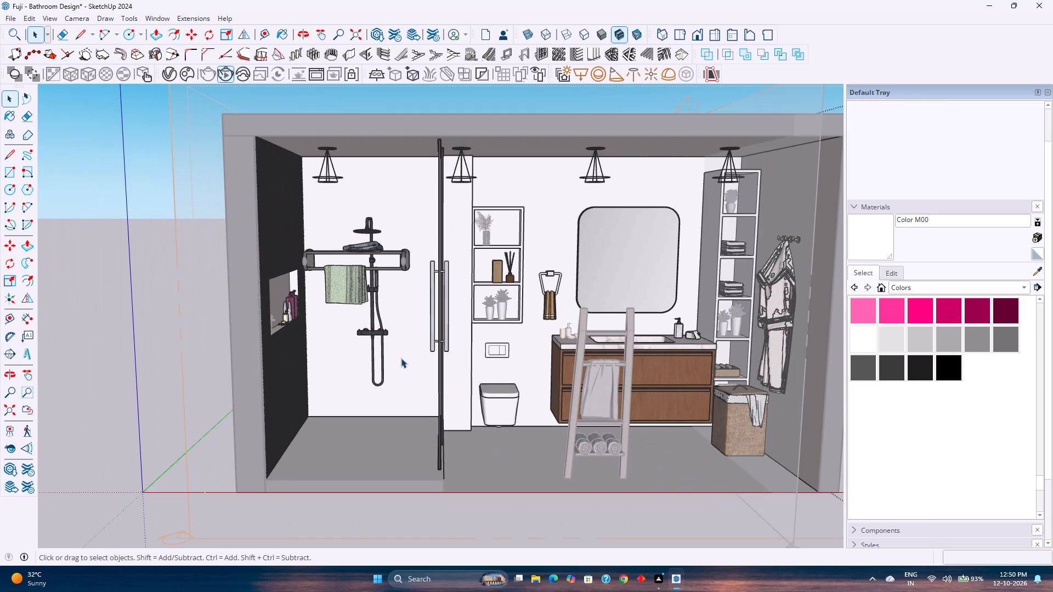
scroll(336, 191, "up", 4)
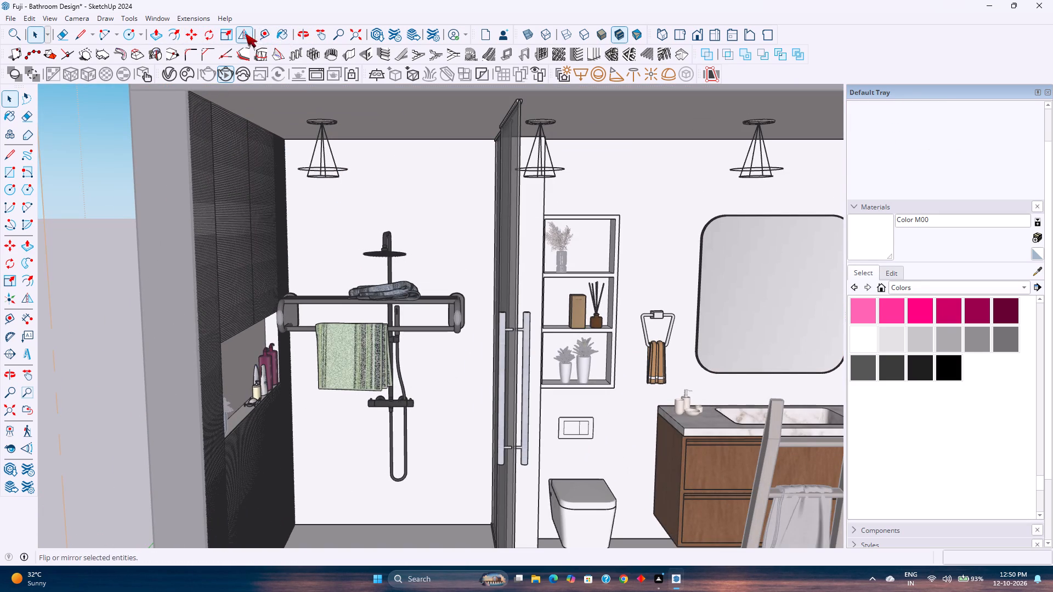
Measure from the glass partition's vertical edge at the shower's back wall to the adjacent hidden edge, with back edges shown.
left_click(262, 32)
scroll(292, 219, "up", 3)
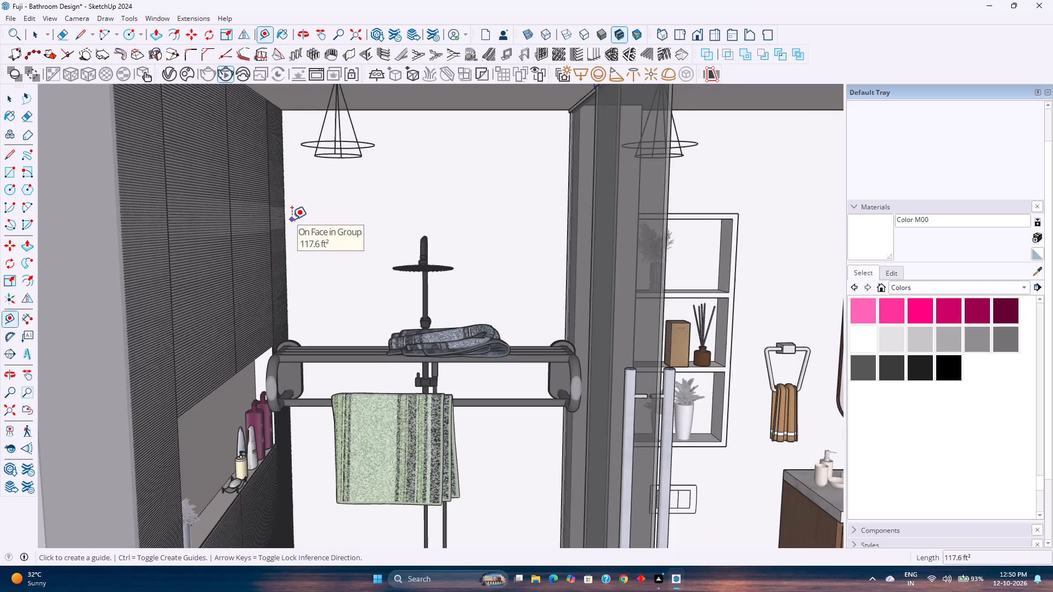
scroll(288, 218, "up", 20)
scroll(288, 218, "up", 5)
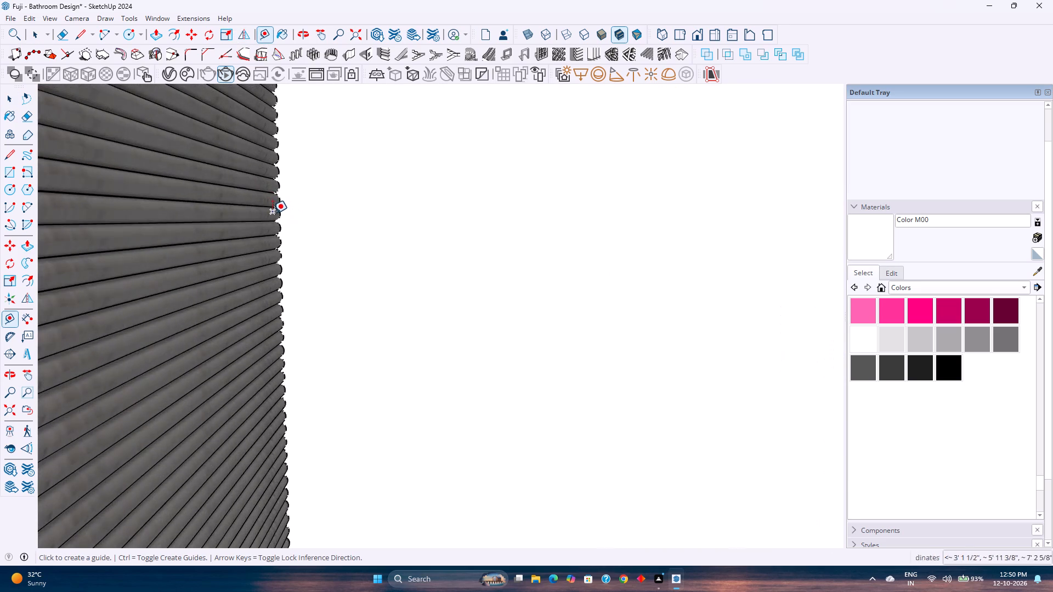
scroll(273, 213, "up", 13)
scroll(271, 212, "down", 7)
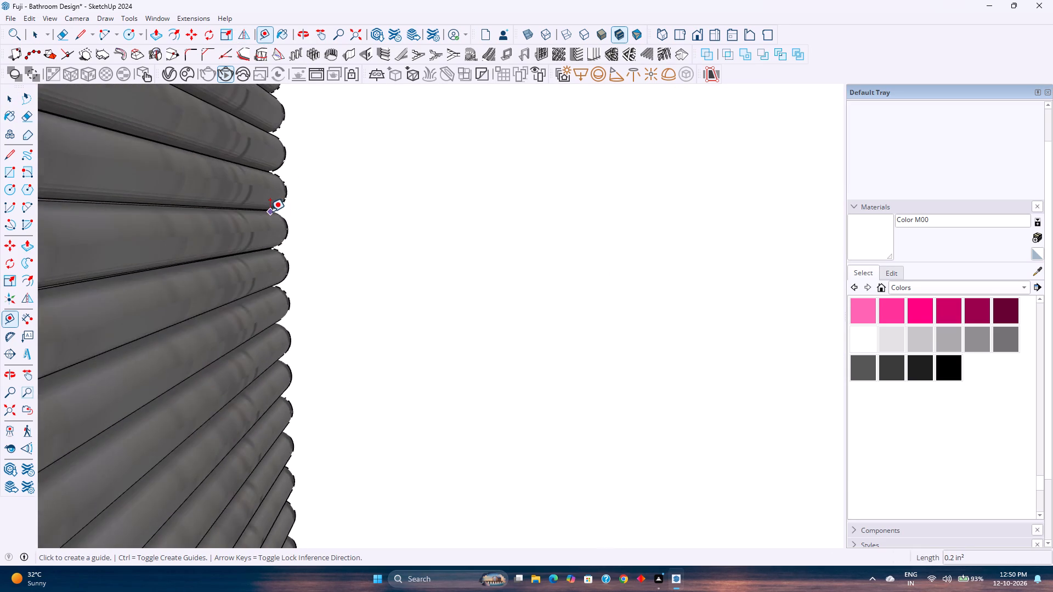
scroll(270, 212, "down", 20)
scroll(270, 212, "down", 13)
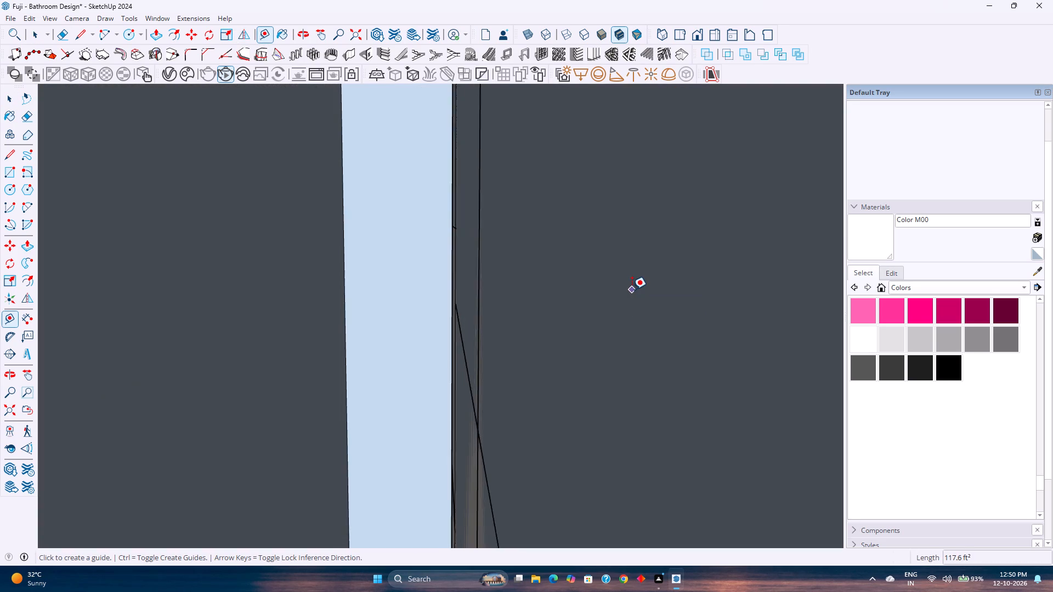
middle_click_drag(632, 289, 478, 288, "shift")
scroll(477, 289, "up", 1)
left_click(9, 408)
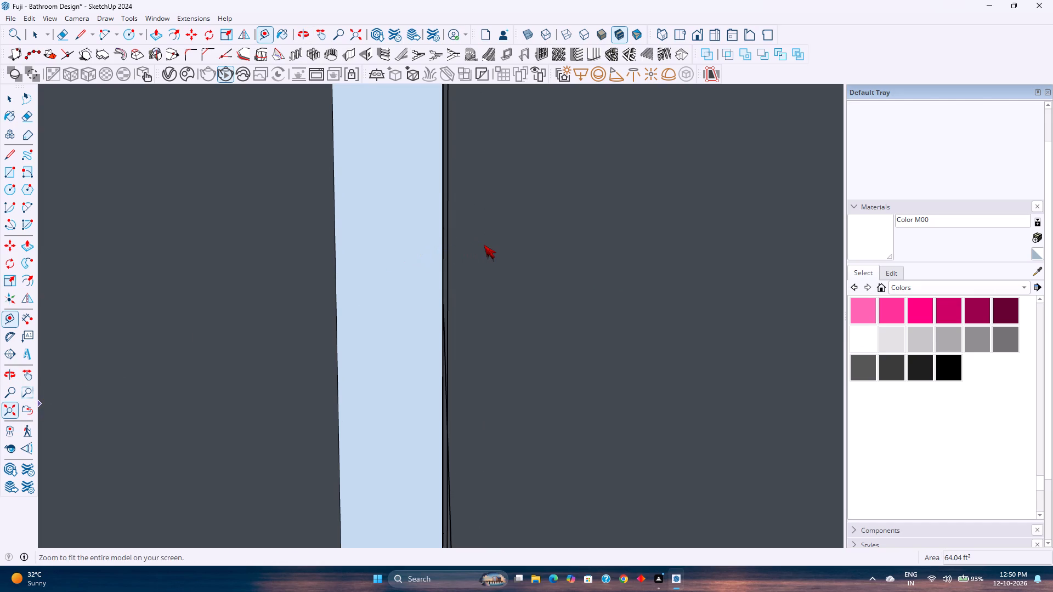
scroll(381, 244, "up", 9)
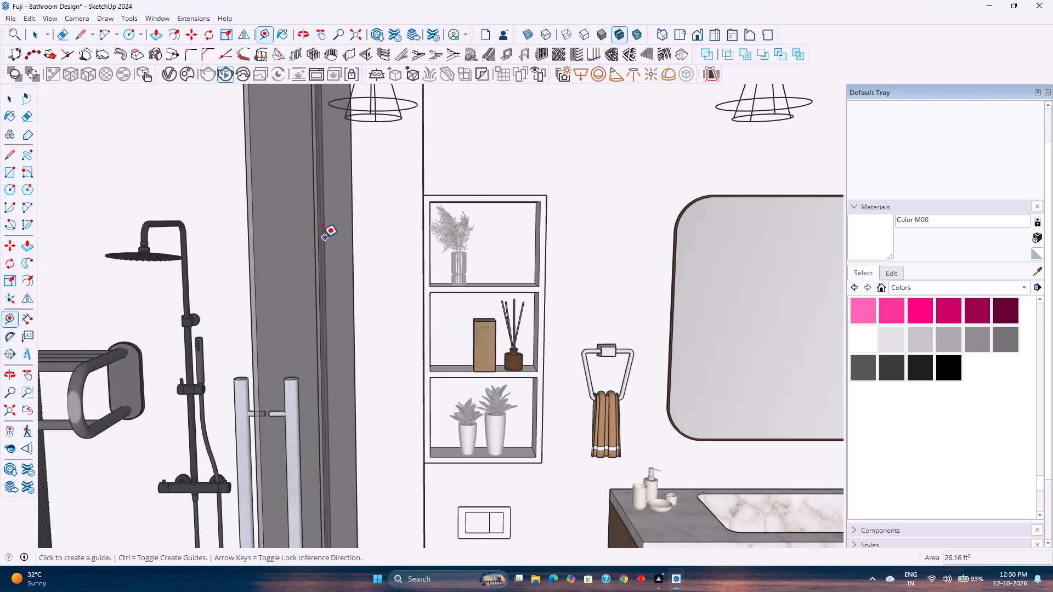
middle_click_drag(323, 237, 479, 265)
left_click(349, 193)
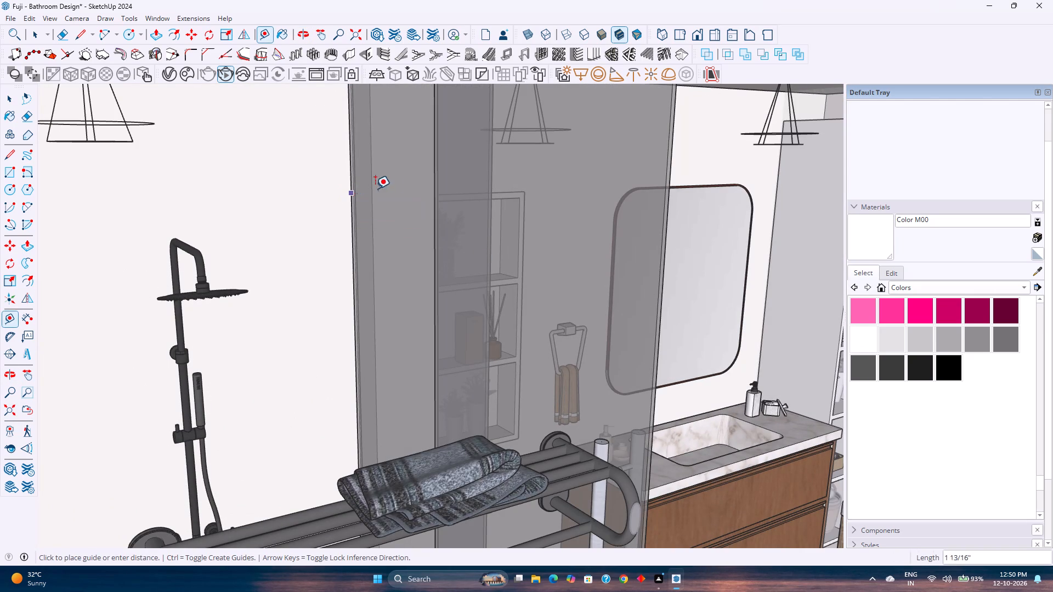
middle_click_drag(389, 187, 253, 191)
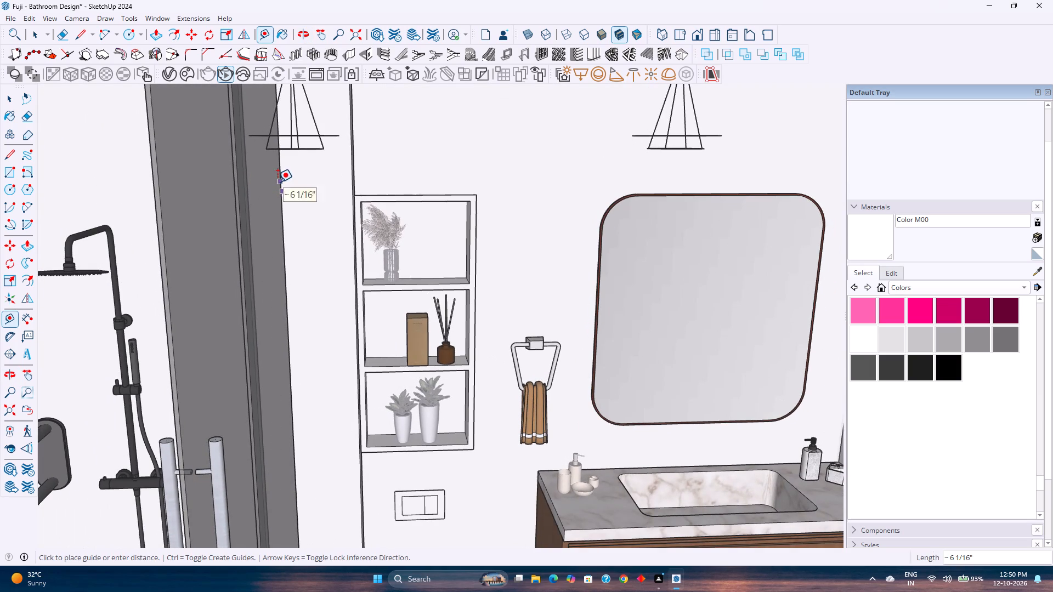
scroll(282, 179, "up", 10)
middle_click_drag(273, 179, 464, 184)
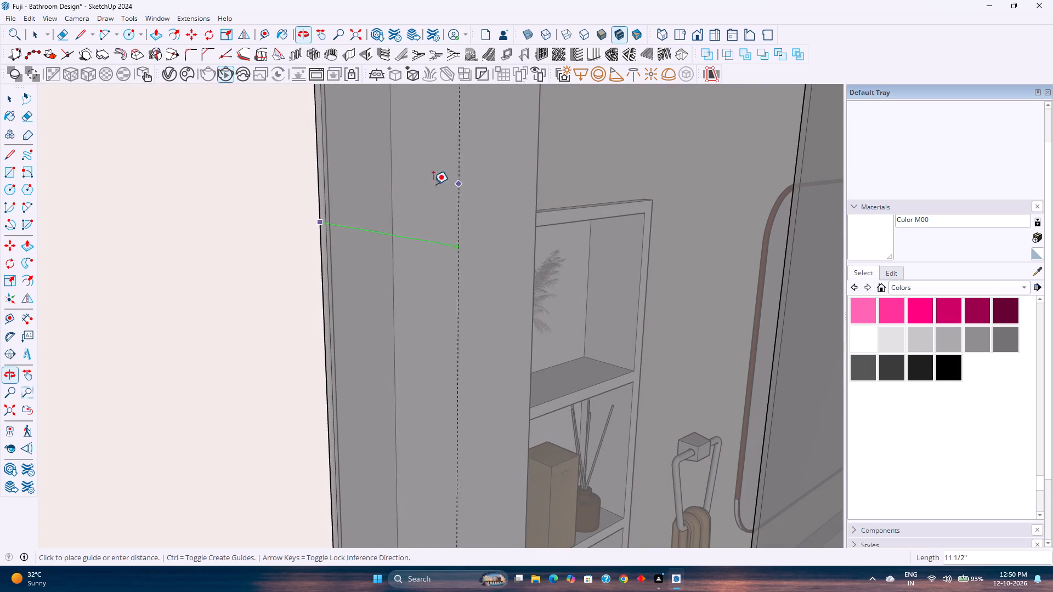
scroll(317, 163, "up", 13)
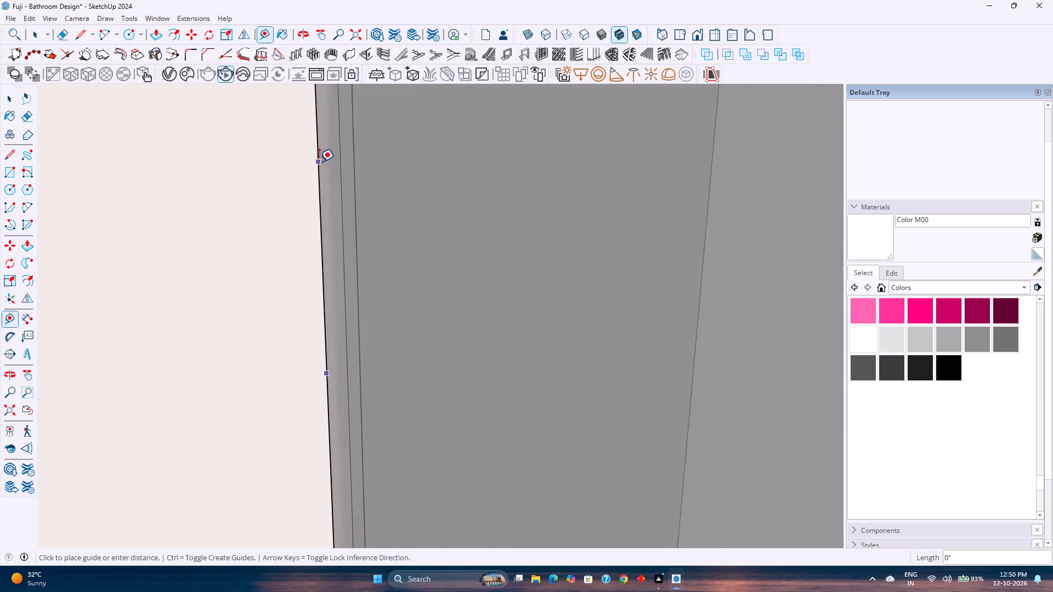
scroll(319, 162, "up", 9)
key("k")
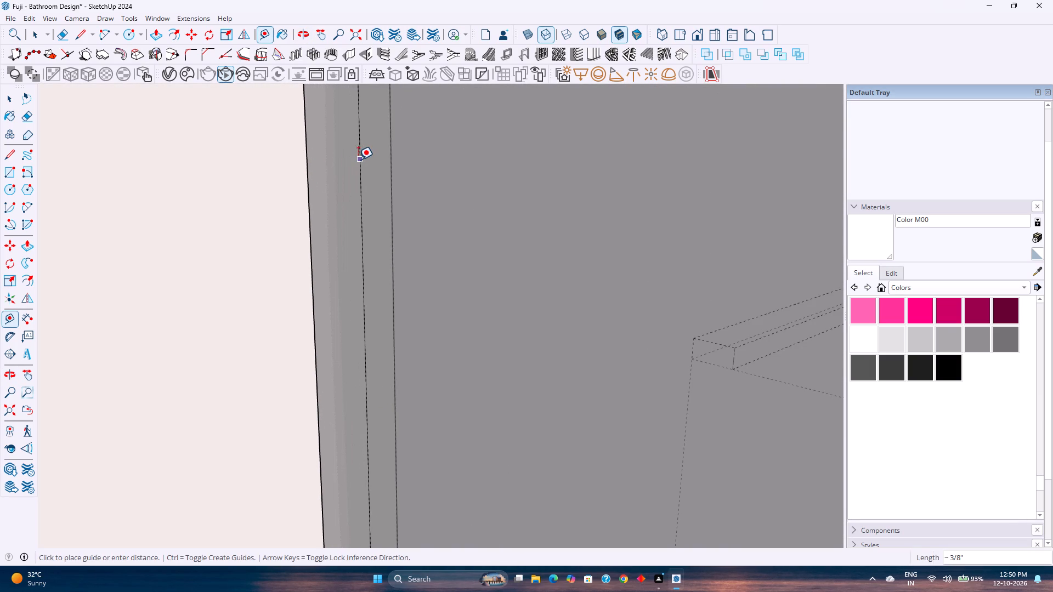
left_click(360, 159)
Turn off the back edges, open the room's wall group and select the long back wall face behind the shower and vanity.
scroll(298, 217, "down", 6)
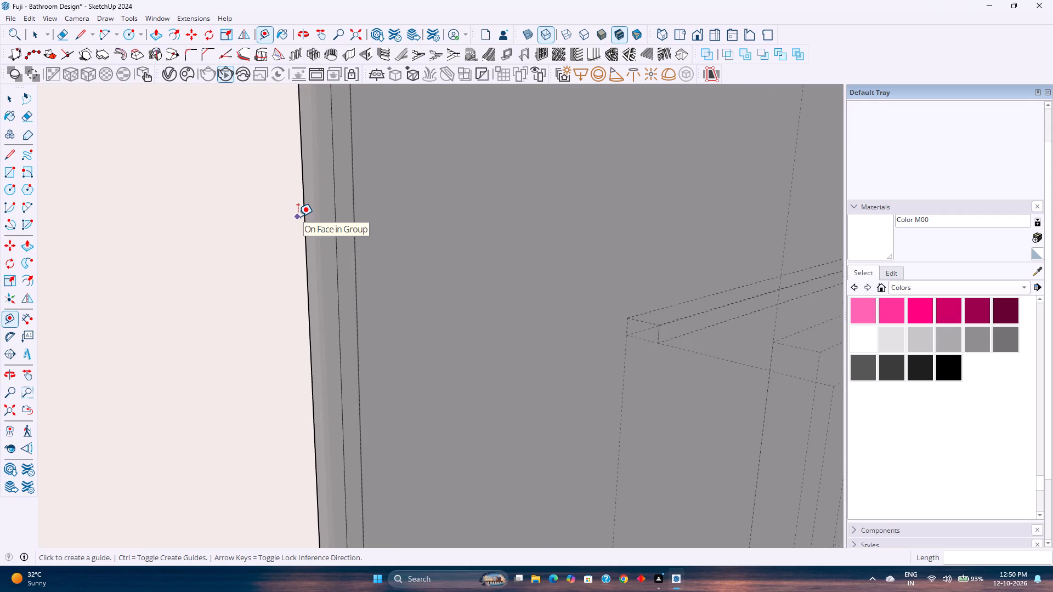
scroll(298, 217, "down", 6)
middle_click_drag(298, 217, 361, 192, "shift")
scroll(367, 194, "down", 20)
scroll(367, 194, "down", 2)
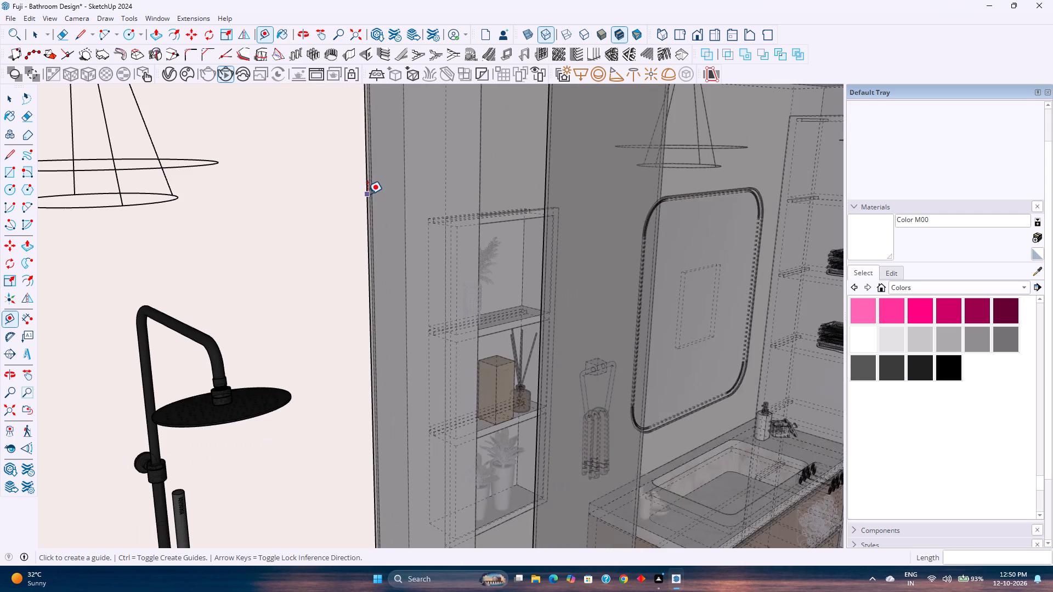
key("k")
middle_click_drag(367, 197, 293, 220)
scroll(292, 214, "down", 4)
key("space")
left_click(257, 215)
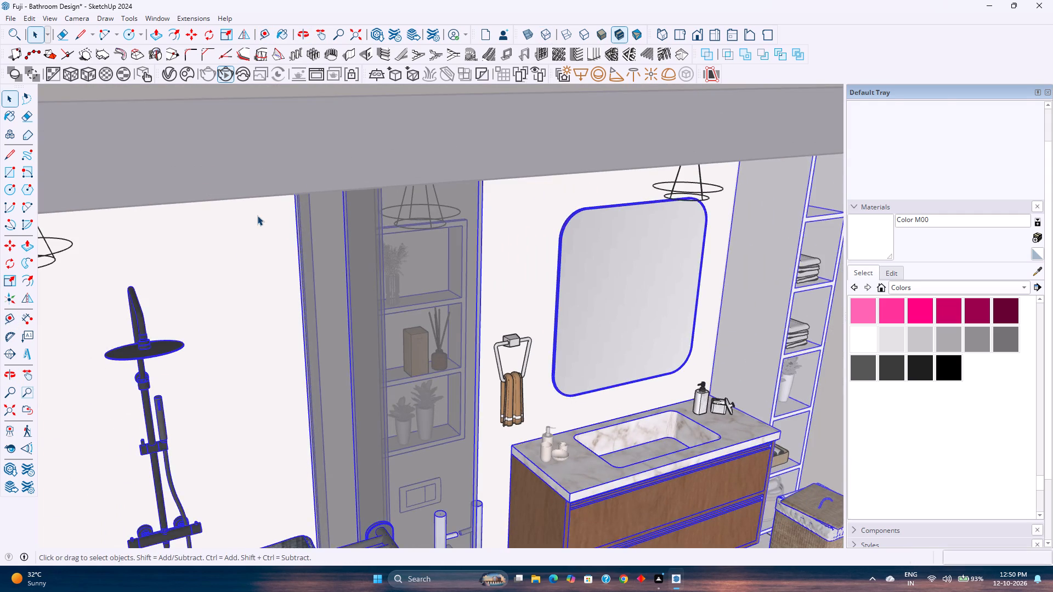
middle_click_drag(254, 230, 288, 185)
double_click(270, 199)
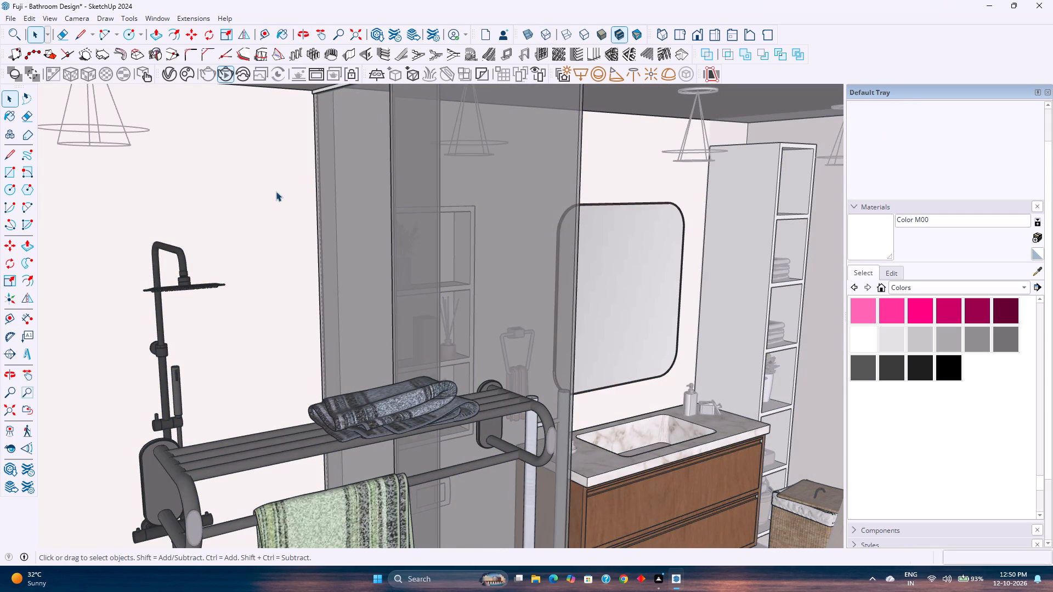
middle_click_drag(276, 191, 322, 273, "shift")
left_click(314, 267)
middle_click_drag(314, 267, 339, 232)
scroll(335, 224, "up", 4)
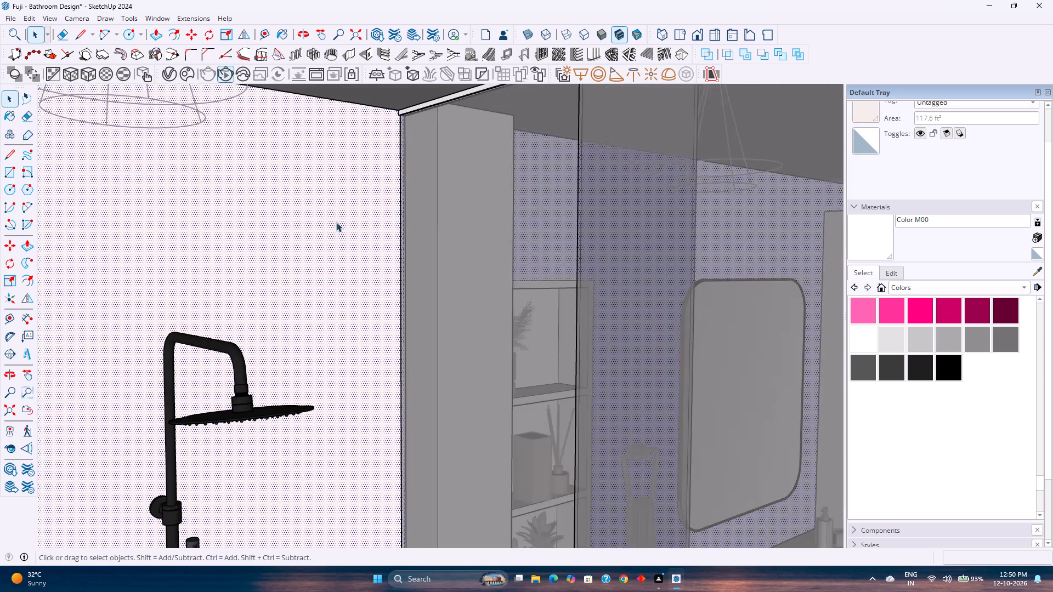
With back edges shown, draw a vertical line about 8' 10" long down the back wall at the glass partition, ceiling to floor; hide back edges.
key("k")
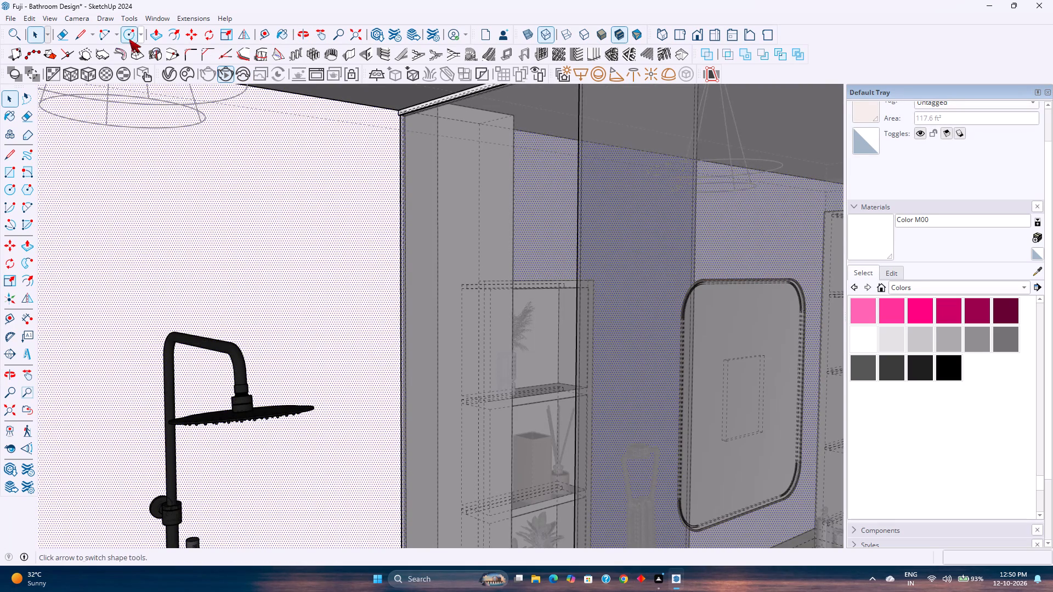
left_click(72, 31)
scroll(397, 130, "up", 7)
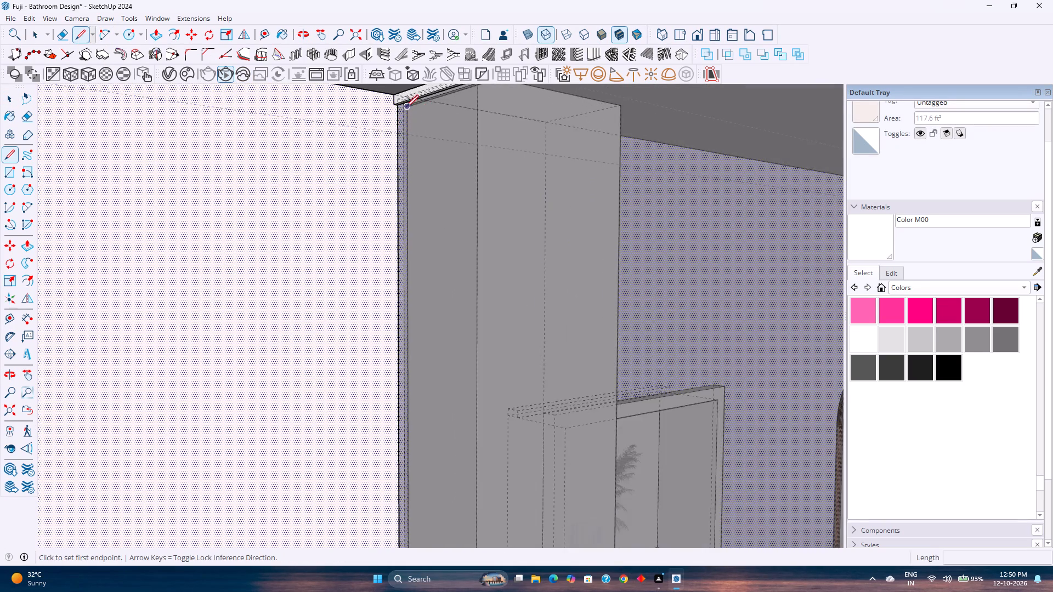
scroll(405, 106, "up", 5)
middle_click_drag(405, 106, 400, 120)
scroll(388, 120, "up", 5)
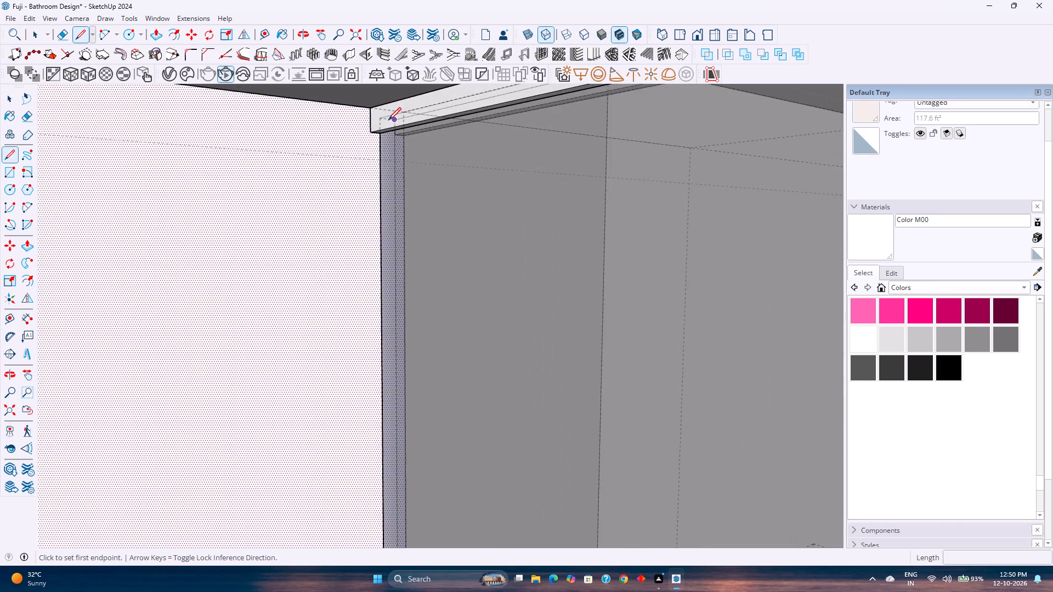
scroll(388, 120, "up", 10)
left_click(427, 101)
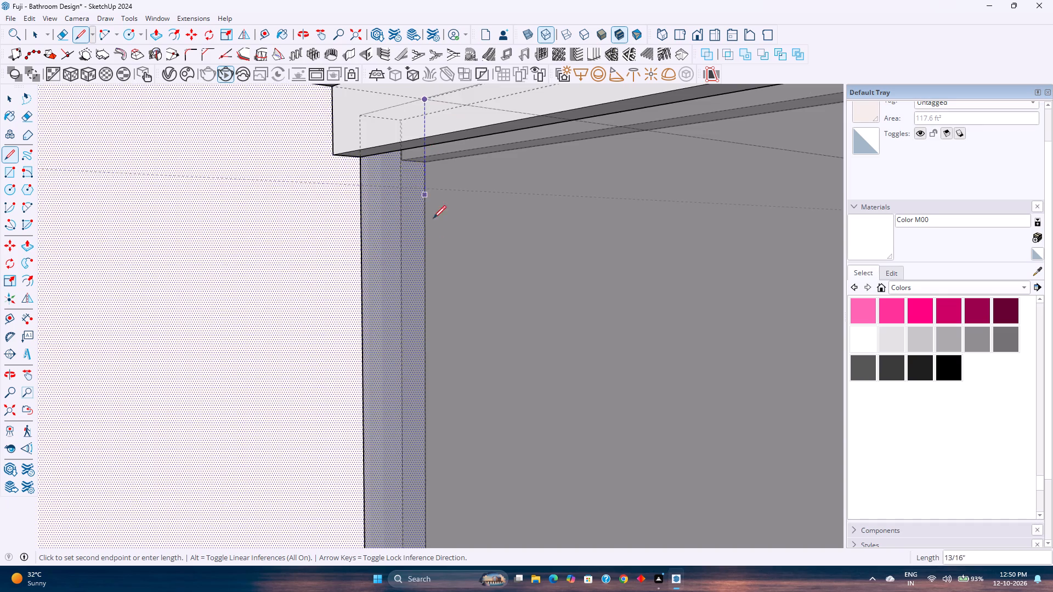
scroll(438, 248, "down", 15)
key("Up")
scroll(438, 248, "down", 3)
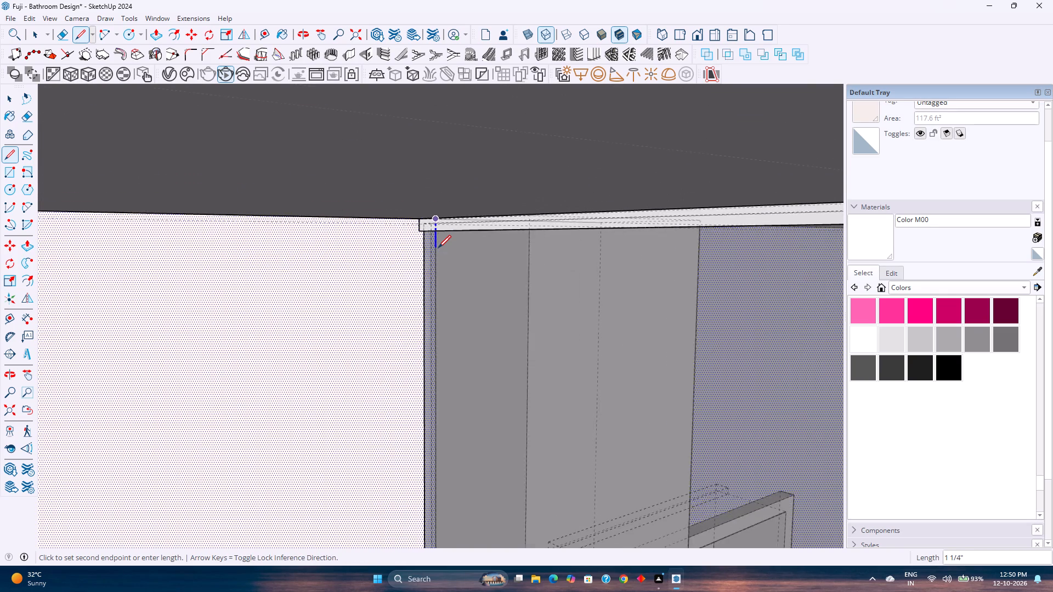
scroll(438, 248, "down", 12)
left_click(5, 417)
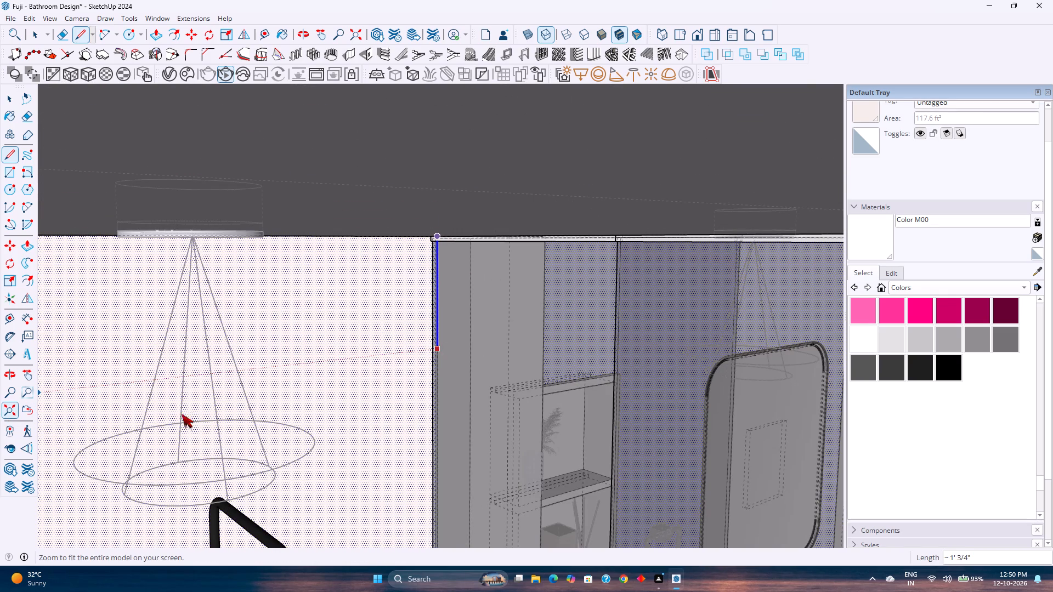
middle_click_drag(251, 408, 316, 395)
scroll(376, 417, "up", 8)
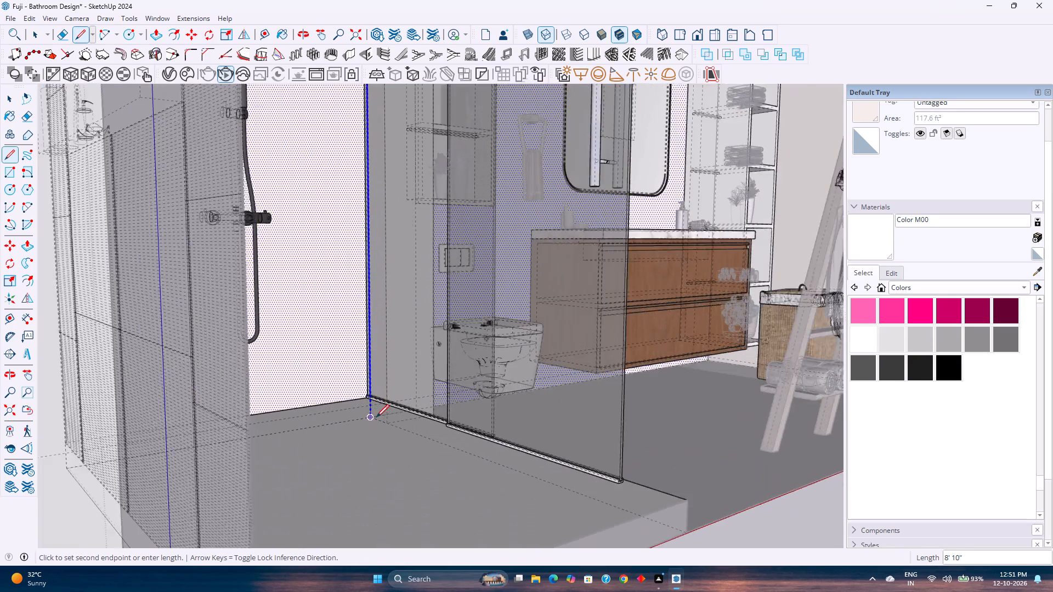
scroll(376, 417, "up", 5)
middle_click_drag(388, 414, 188, 385)
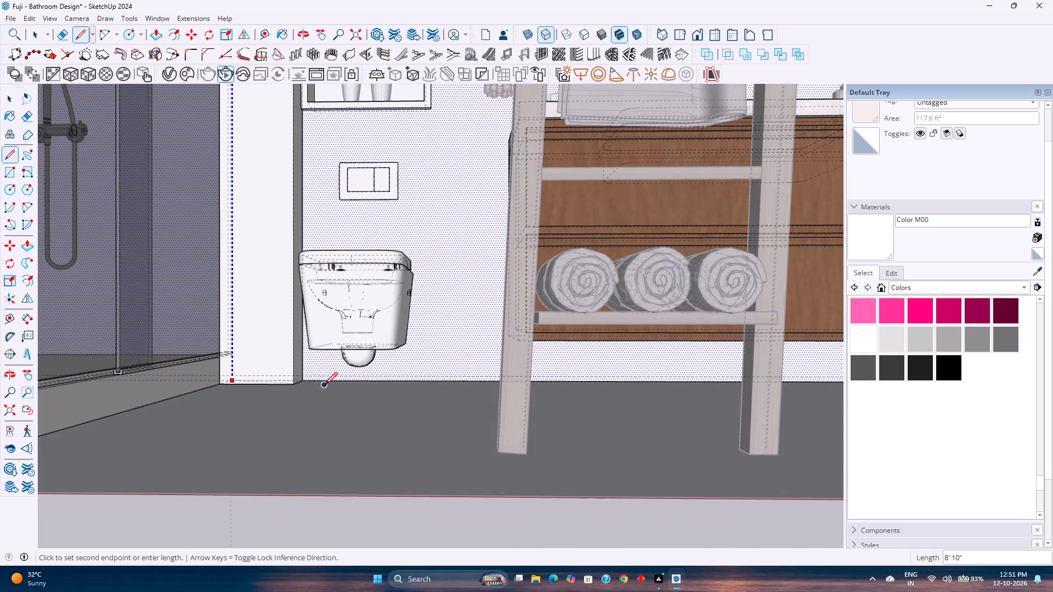
middle_click_drag(288, 408, 303, 311)
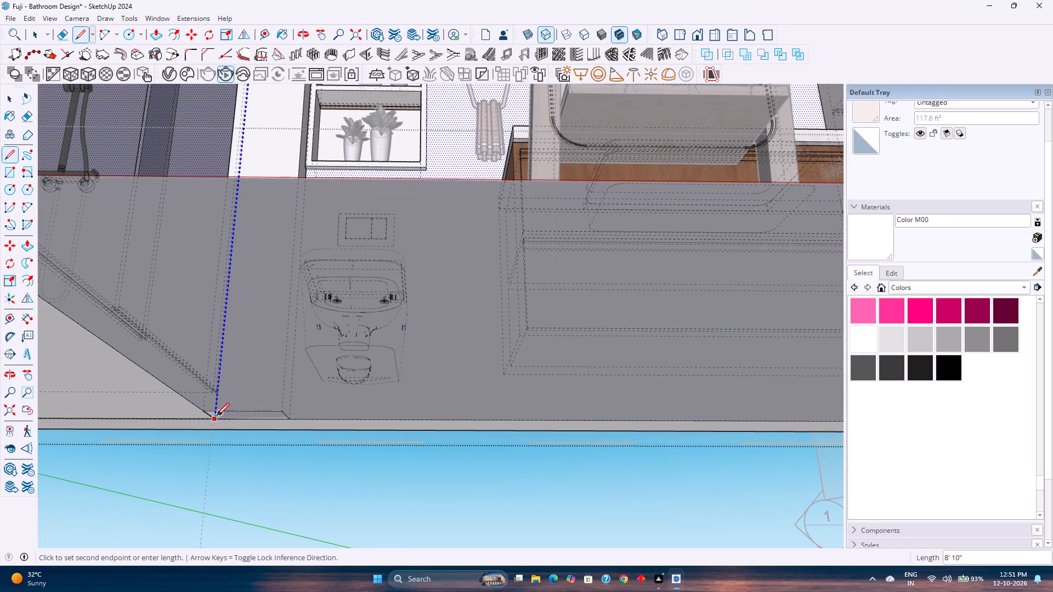
left_click(214, 418)
key("space")
scroll(257, 389, "down", 4)
key("Escape")
middle_click_drag(257, 389, 294, 556)
key("k")
scroll(297, 449, "down", 2)
middle_click_drag(297, 445, 570, 480, "shift")
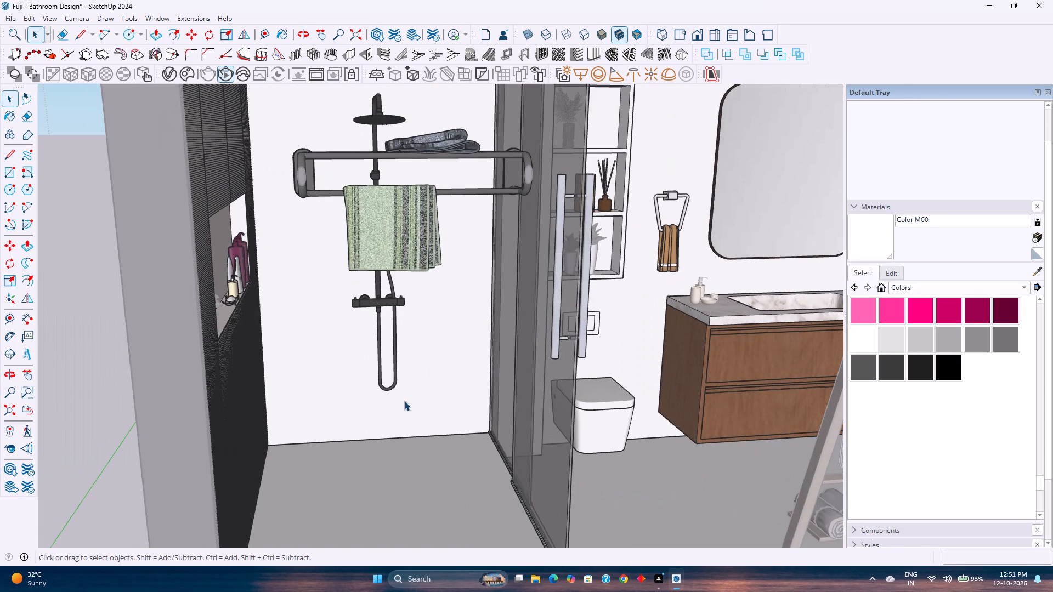
Select the back wall face inside the shower and paint it with Stone Vein Gray from the Stone collection.
left_click(386, 398)
middle_click_drag(422, 388, 408, 378)
double_click(432, 383)
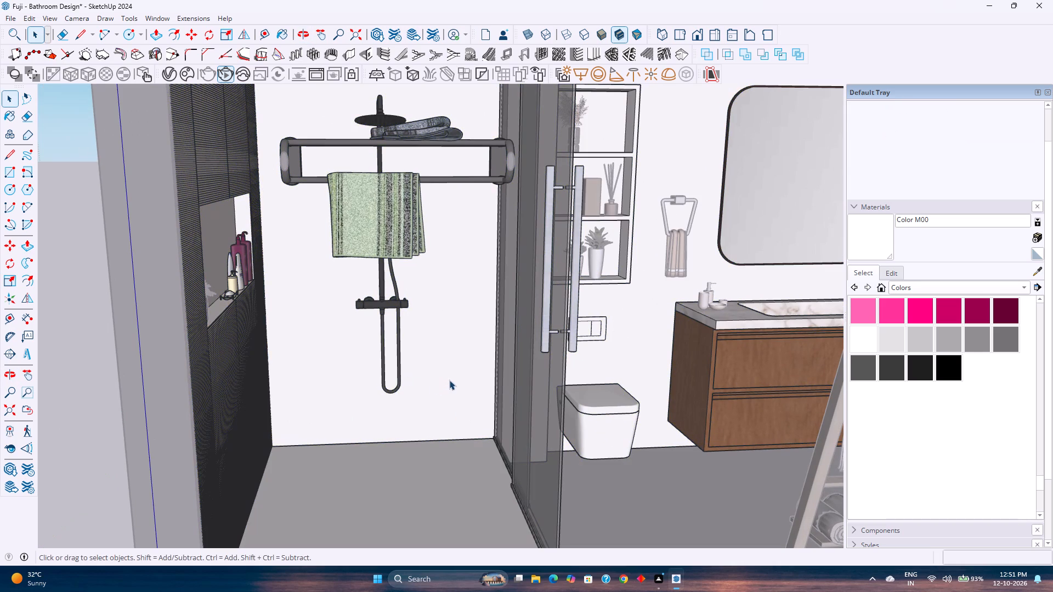
left_click(449, 380)
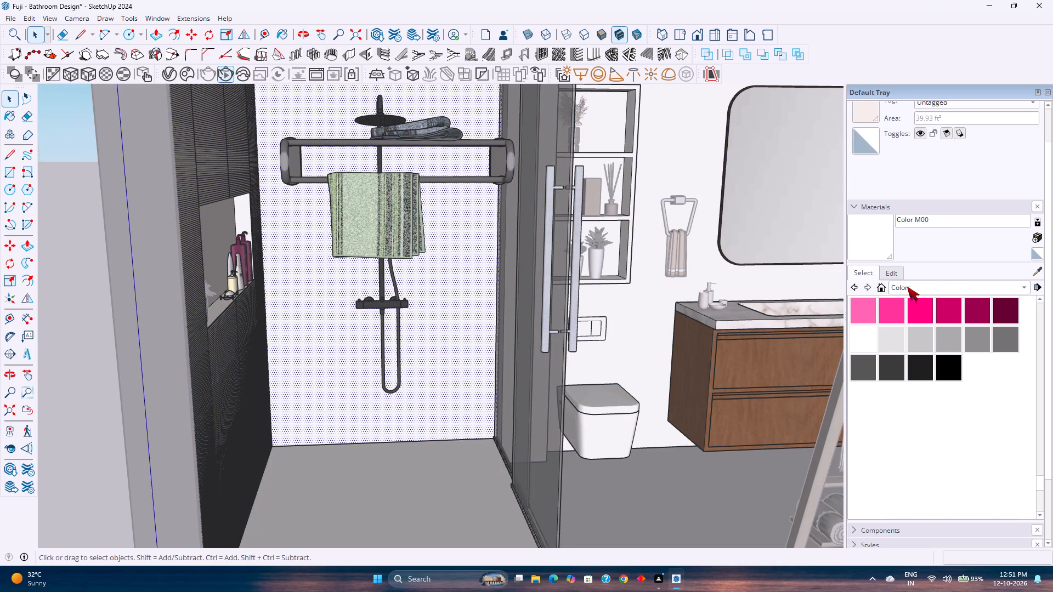
left_click(907, 287)
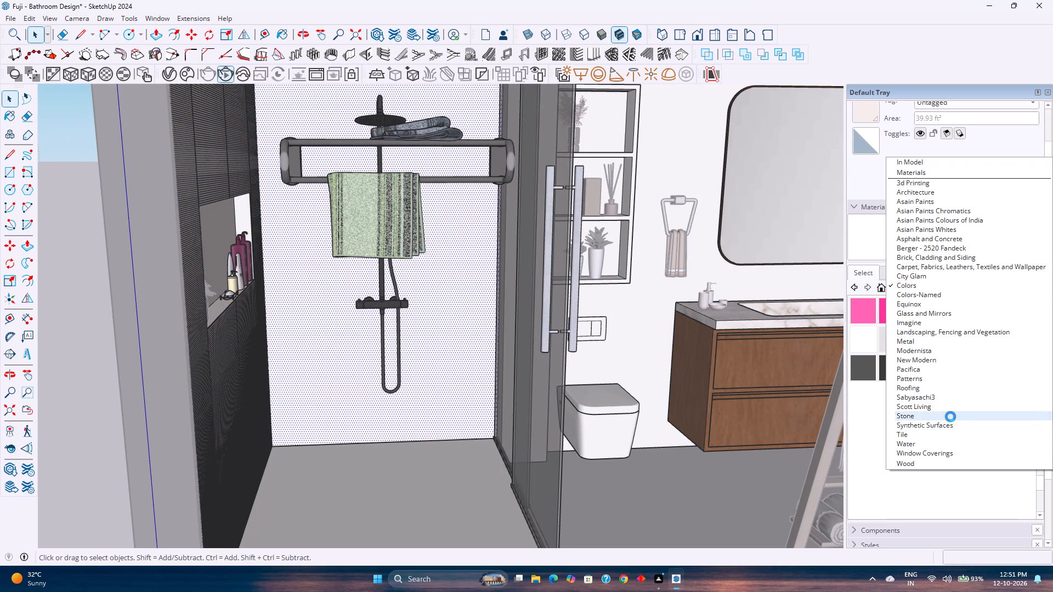
left_click(950, 417)
left_click(897, 340)
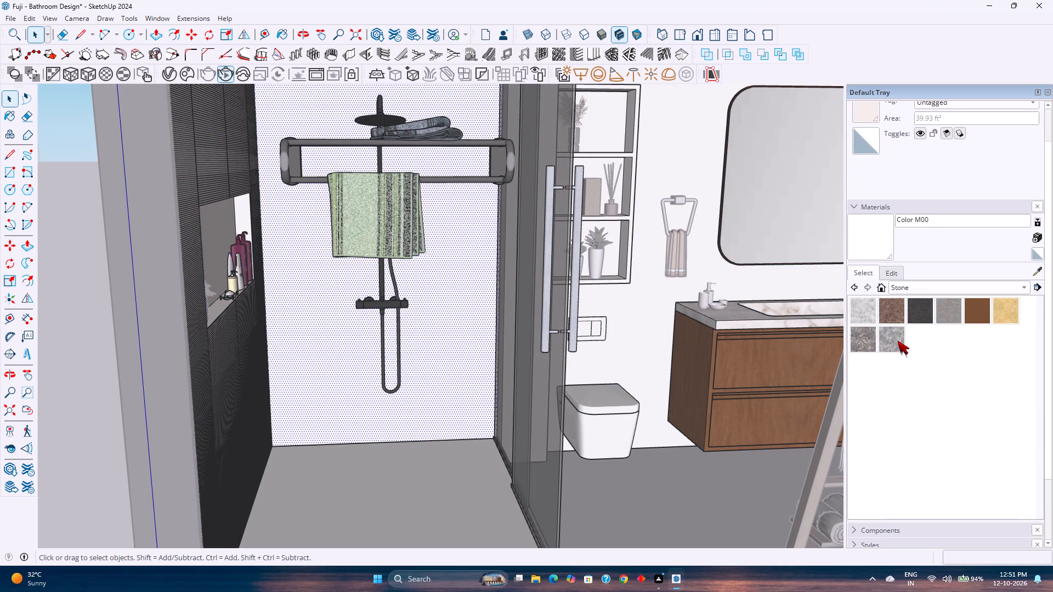
left_click(370, 398)
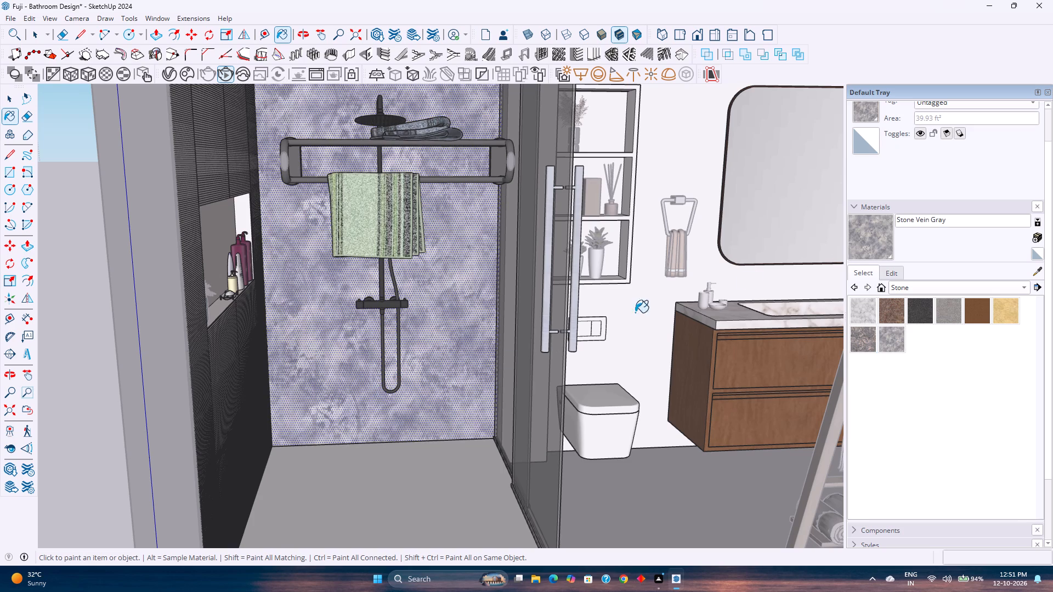
Lighten the Stone Vein Gray material by setting its saturation to 9 and its lightness to 91.
left_click(901, 280)
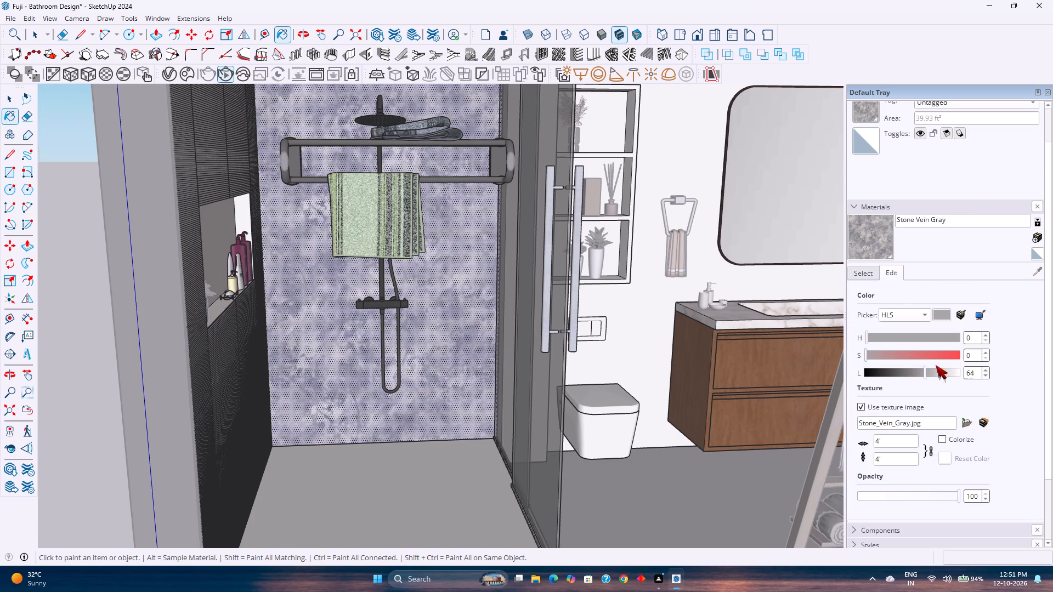
scroll(938, 373, "up", 2)
left_click(931, 408)
left_click(930, 418)
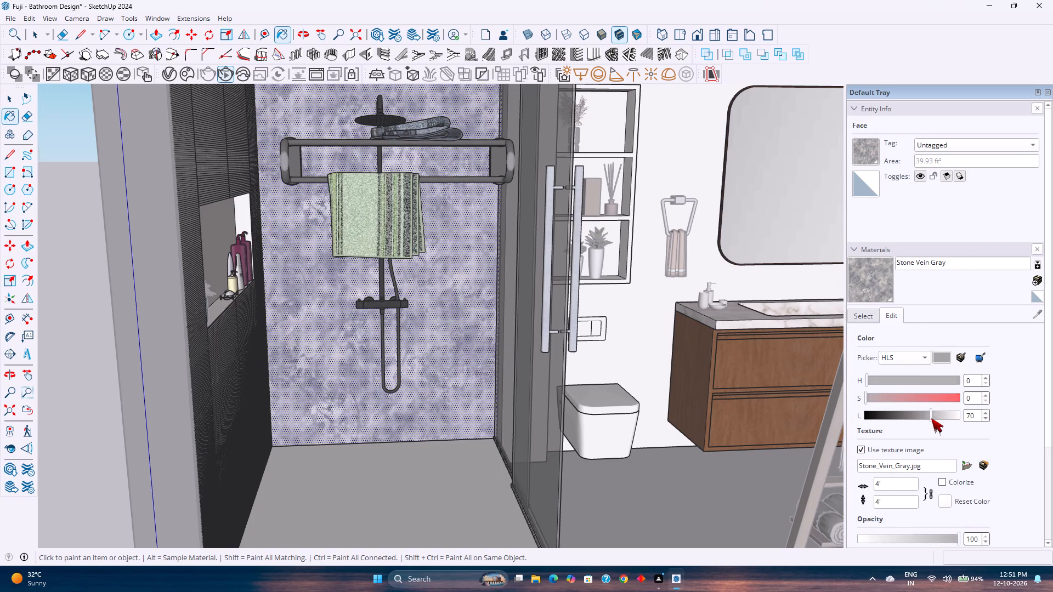
scroll(936, 418, "up", 4)
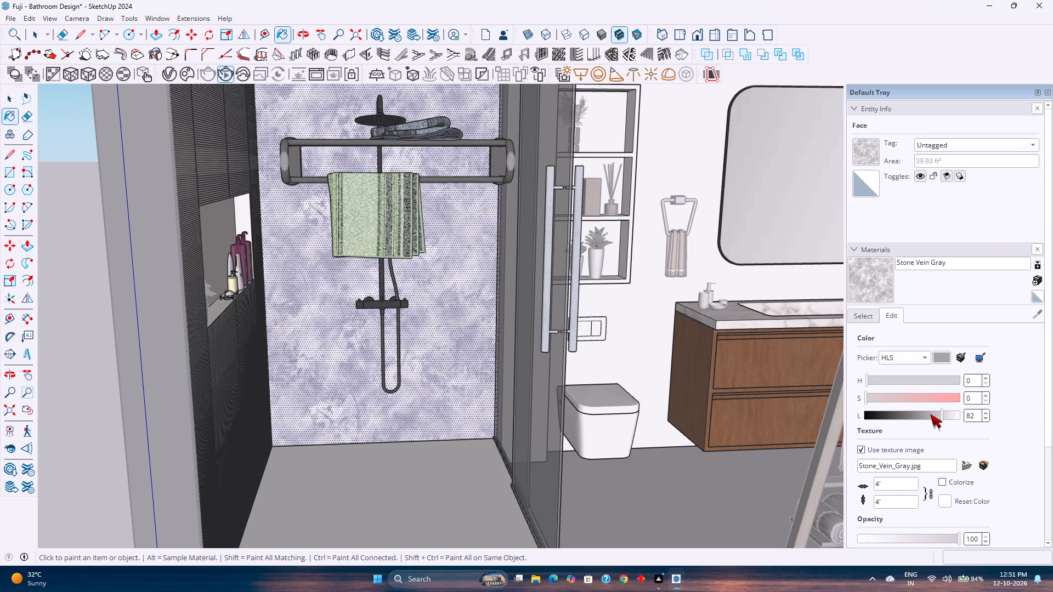
scroll(875, 395, "up", 3)
scroll(942, 420, "up", 2)
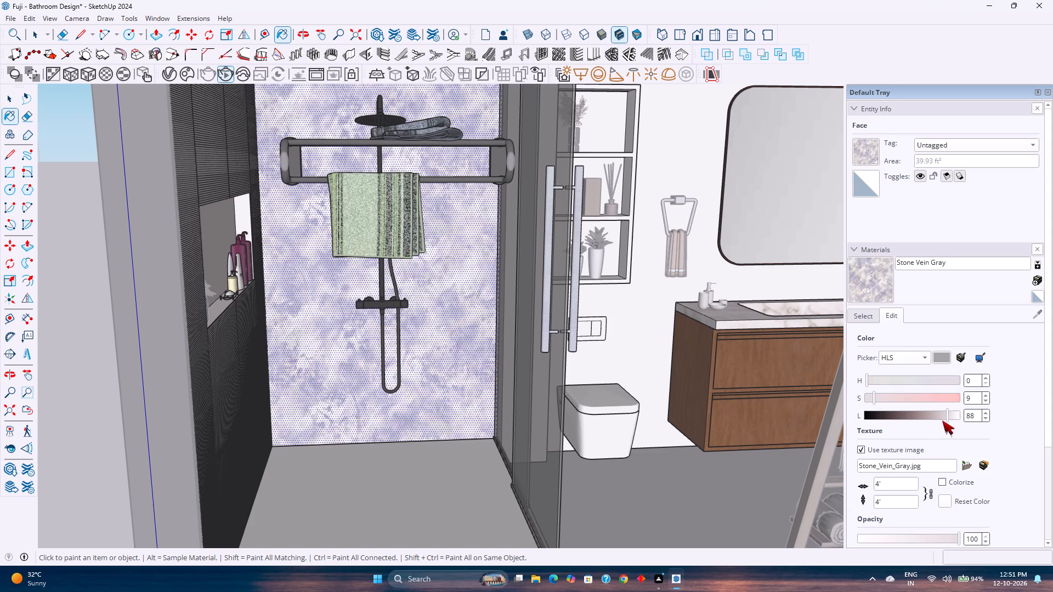
scroll(942, 420, "up", 1)
left_click(473, 364)
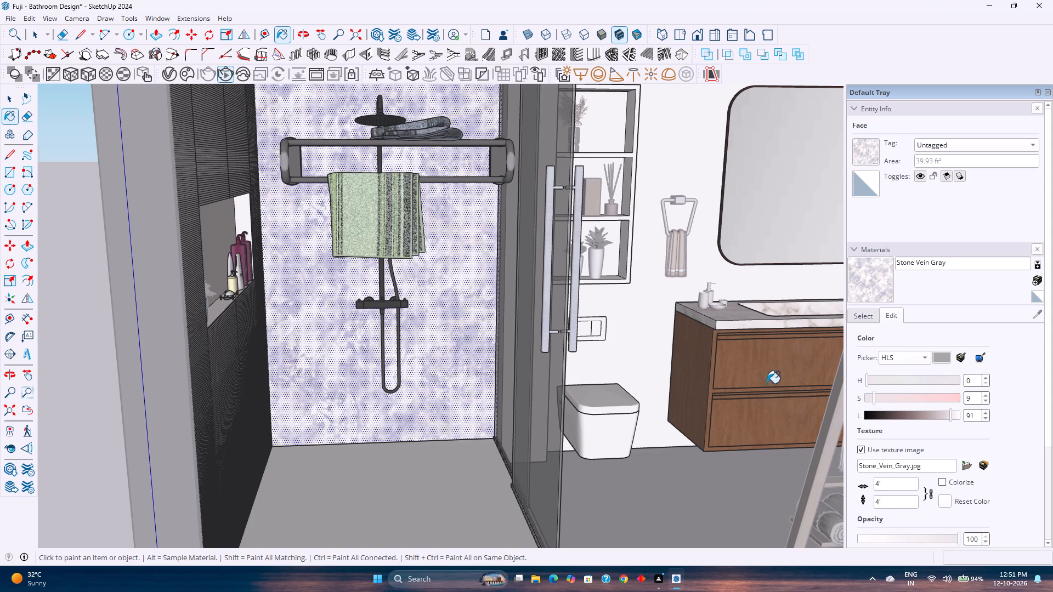
Set the Stone Vein Gray texture width to 10' with the proportions locked.
double_click(898, 483)
key("BackSpace")
key("BackSpace")
key("BackSpace")
type("10'")
key("Return")
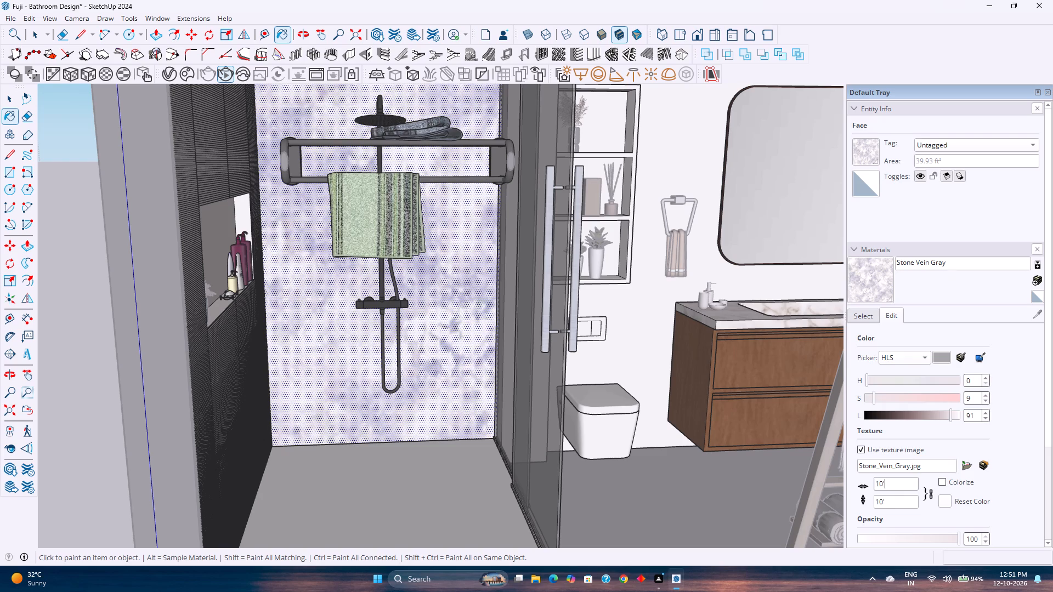
key("space")
Leave the wall group, clear the selection and show the whole bathroom in the Right standard view.
scroll(414, 373, "down", 3)
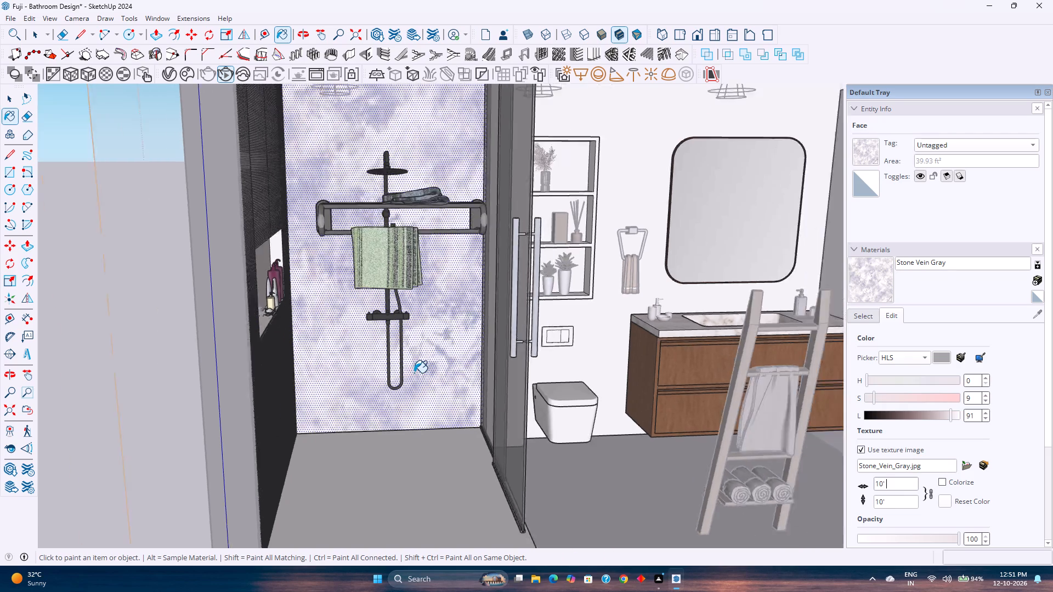
scroll(414, 373, "down", 2)
middle_click_drag(468, 370, 371, 419, "shift")
middle_click_drag(411, 434, 361, 369)
key("Escape")
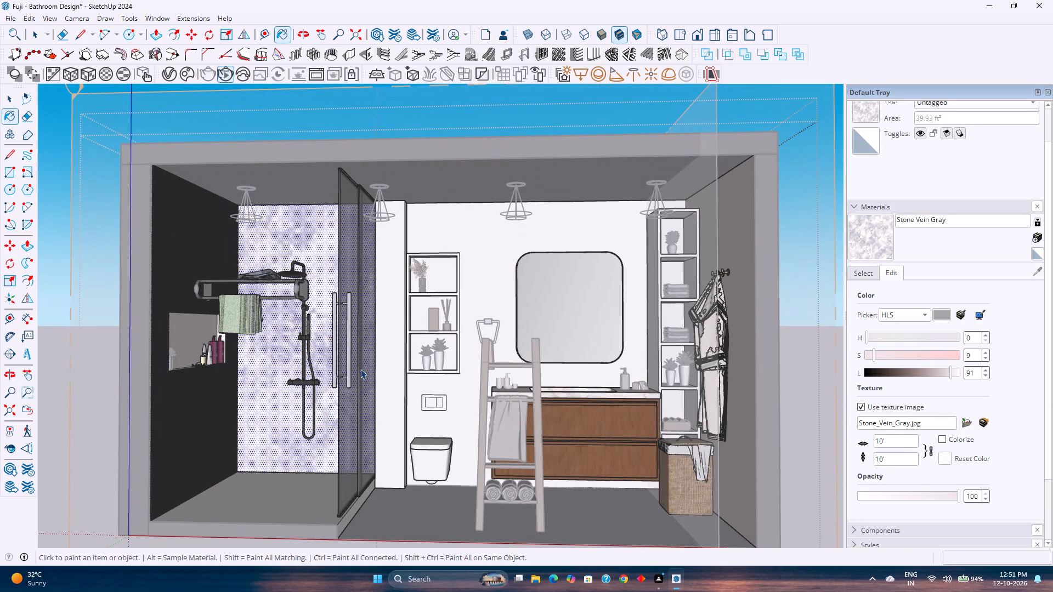
key("space")
key("Escape")
scroll(360, 369, "down", 2)
left_click(825, 391)
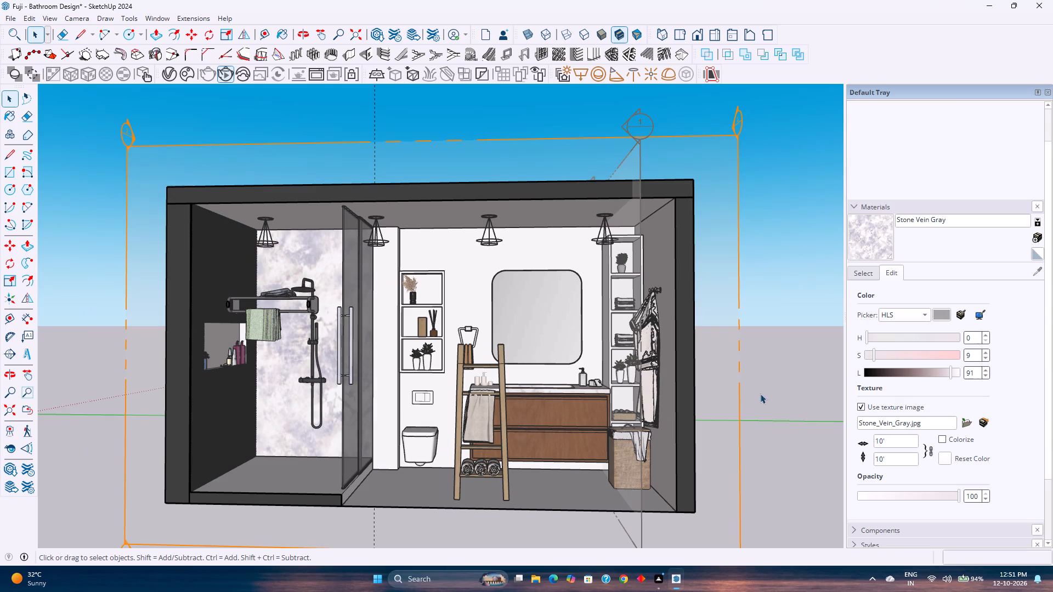
left_click(705, 32)
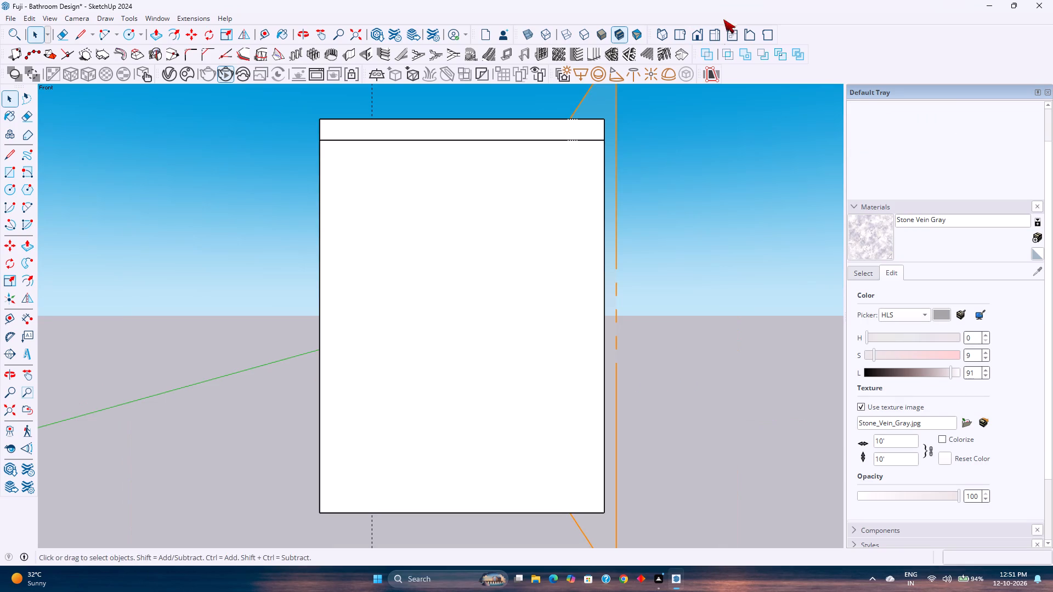
left_click(714, 29)
scroll(444, 334, "up", 2)
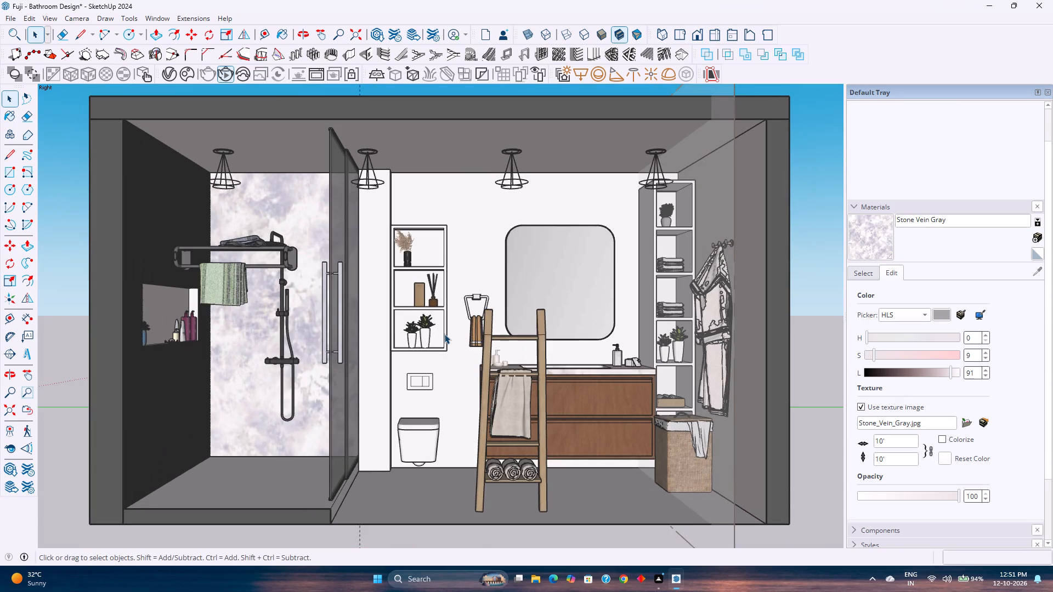
scroll(439, 337, "up", 1)
scroll(439, 337, "down", 4)
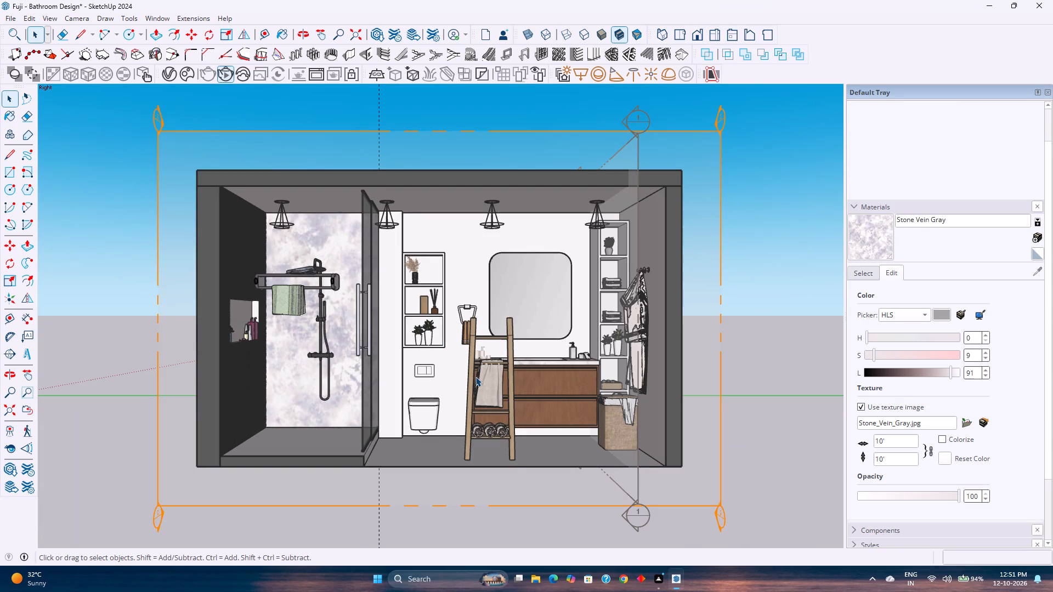
Hide the wooden towel ladder standing in front of the vanity.
left_click(475, 377)
right_click(475, 377)
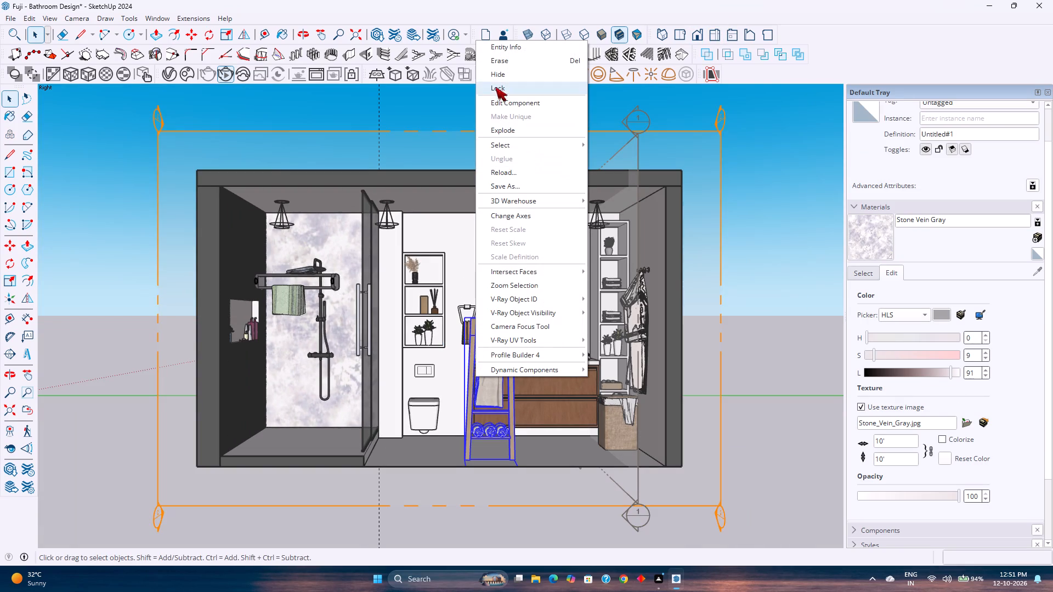
left_click(494, 76)
Hide the wall-mounted towel rack with its green towel in the shower, and leave the nested groups.
left_click(296, 291)
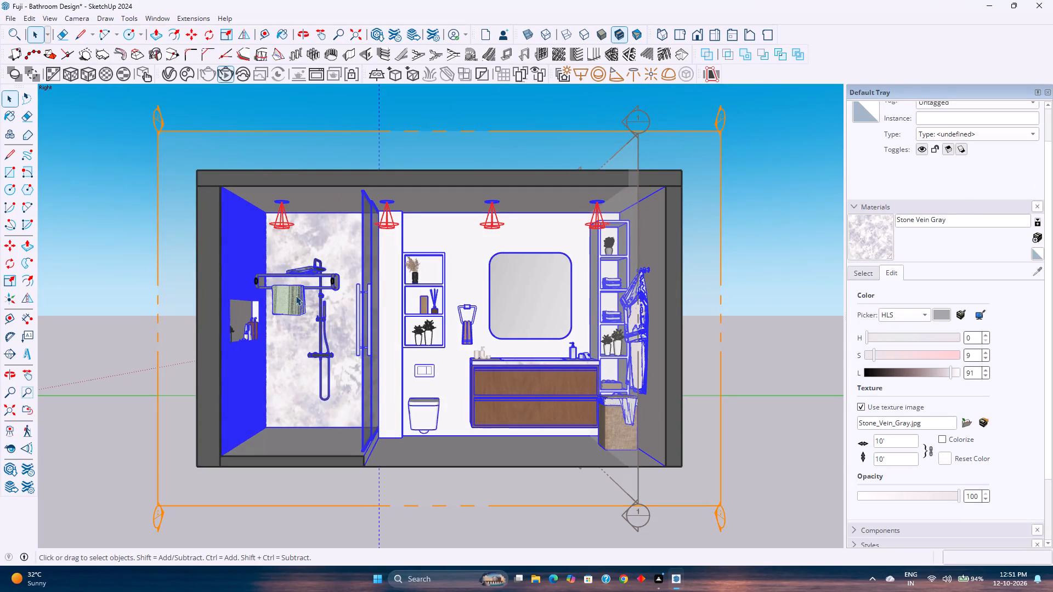
double_click(295, 303)
left_click(295, 303)
right_click(295, 303)
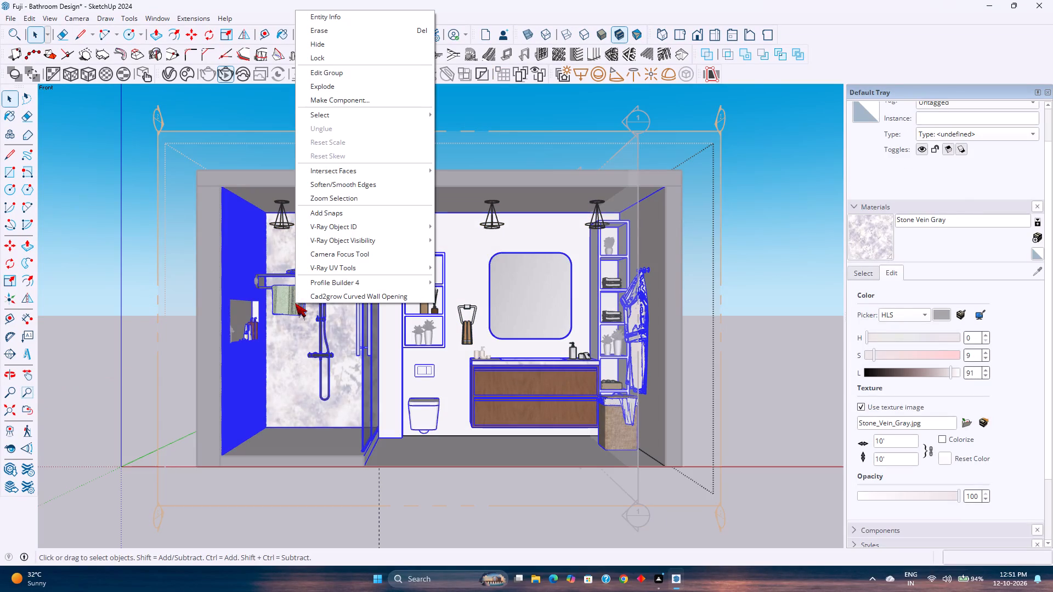
double_click(279, 310)
double_click(289, 293)
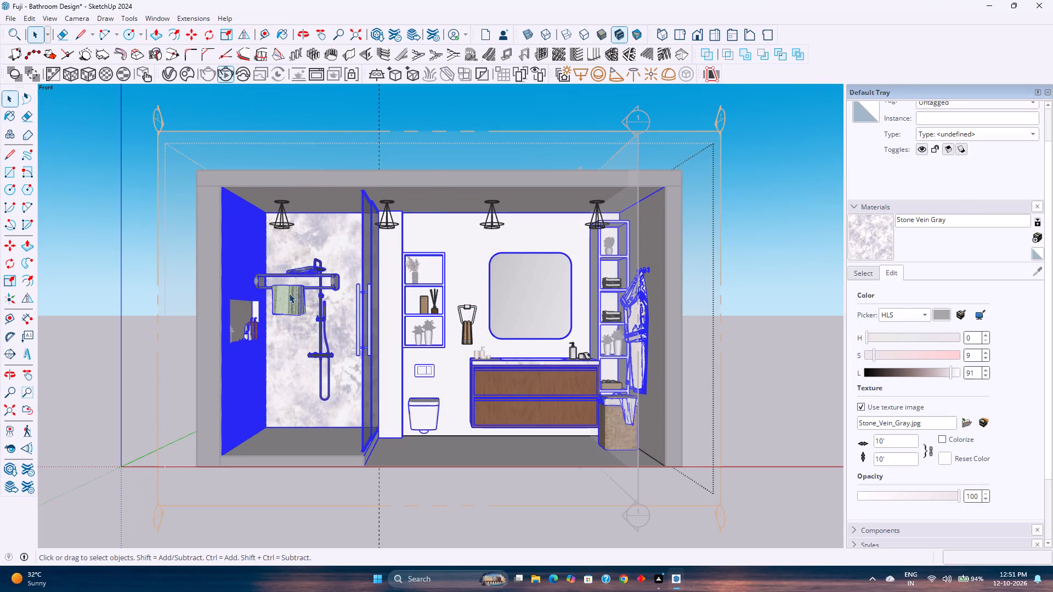
left_click(295, 301)
right_click(295, 301)
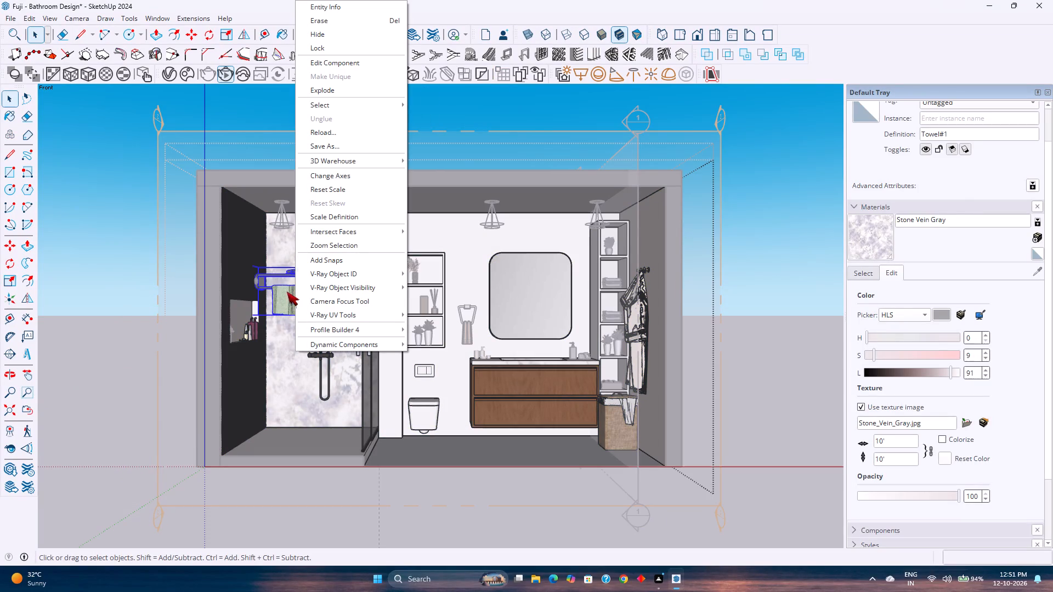
left_click(327, 29)
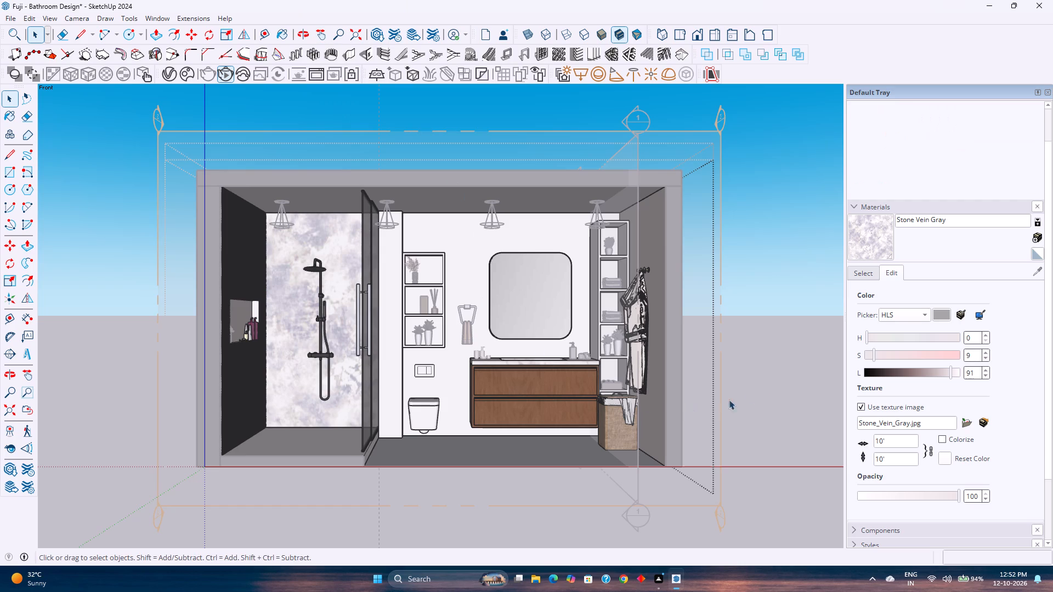
left_click(767, 383)
left_click(764, 373)
left_click(765, 372)
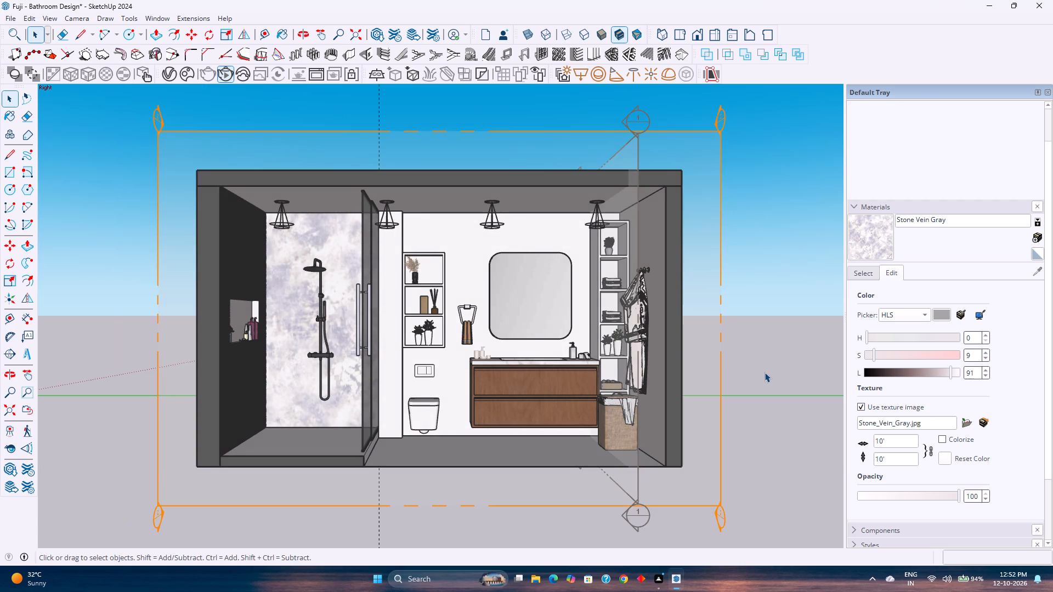
Examine the shower, niche shelves, vanity and mirror up close from the open front of the bathroom.
left_click(717, 28)
scroll(450, 344, "up", 3)
middle_click_drag(429, 364, 417, 384, "shift")
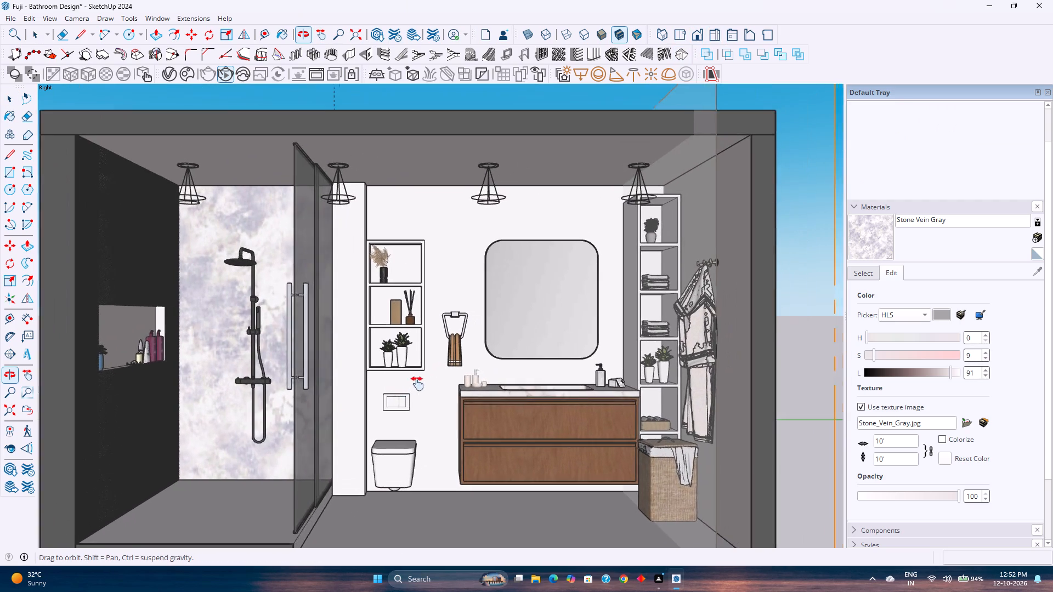
middle_click_drag(417, 384, 420, 382, "shift")
scroll(428, 378, "up", 1)
middle_click_drag(428, 378, 447, 363, "shift")
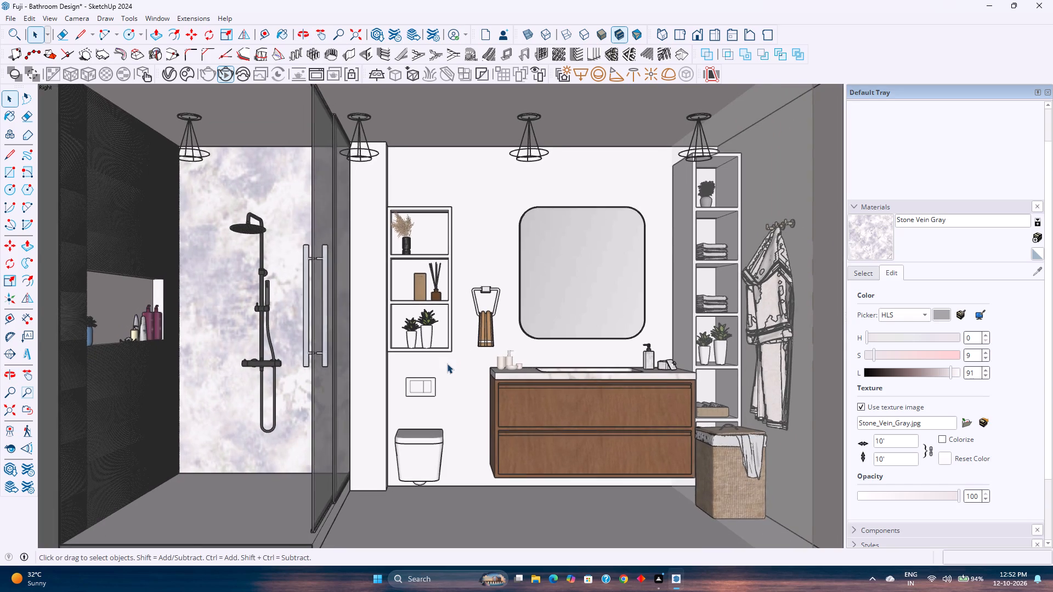
scroll(447, 363, "up", 1)
middle_click_drag(466, 361, 472, 372, "shift")
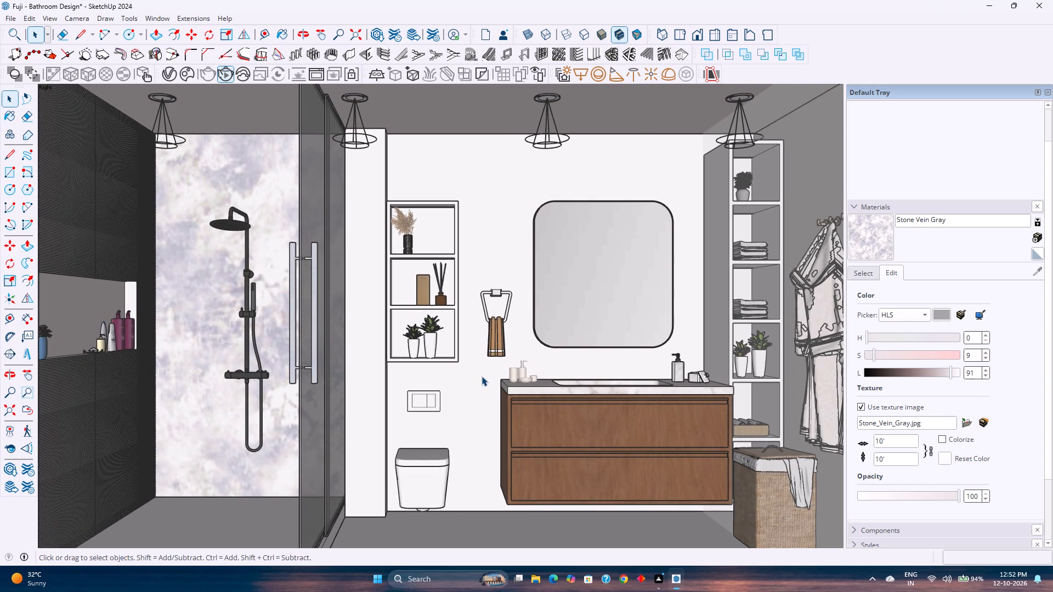
key("Escape")
scroll(482, 375, "down", 10)
key("Escape")
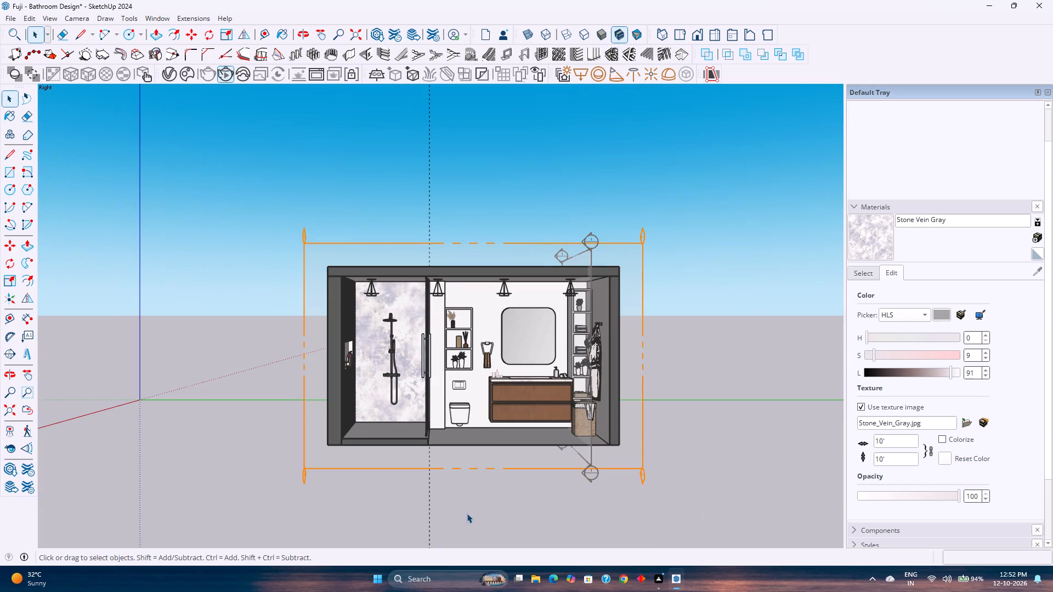
Examine the bathroom floor from the front, above and underneath to see how its slab and faces are grouped.
scroll(467, 496, "up", 7)
middle_click_drag(476, 495, 442, 543)
key("Escape")
key("Escape")
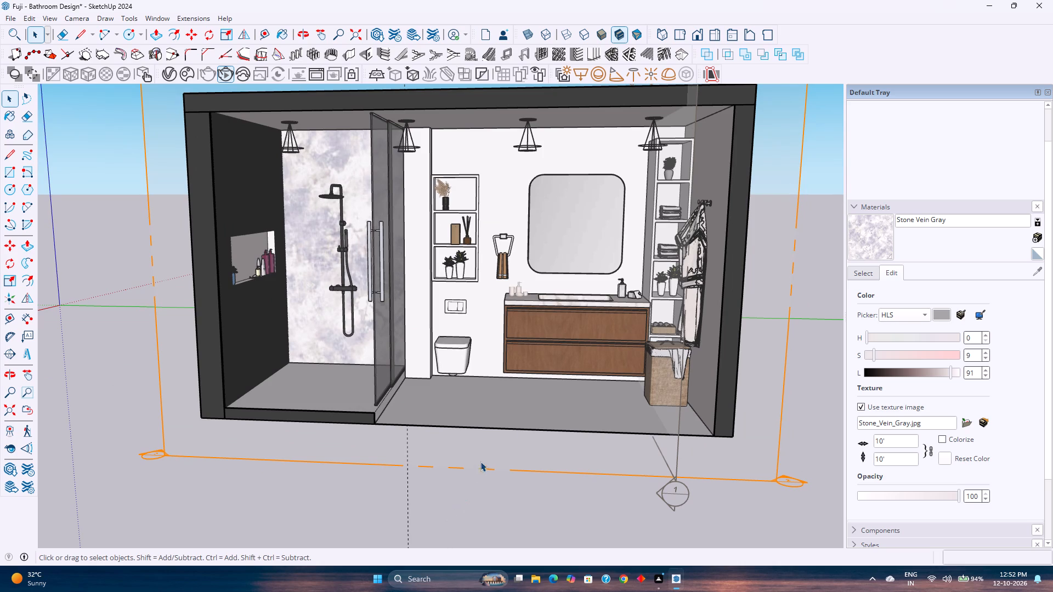
key("Escape")
middle_click_drag(570, 411, 536, 469)
left_click(555, 440)
key("Escape")
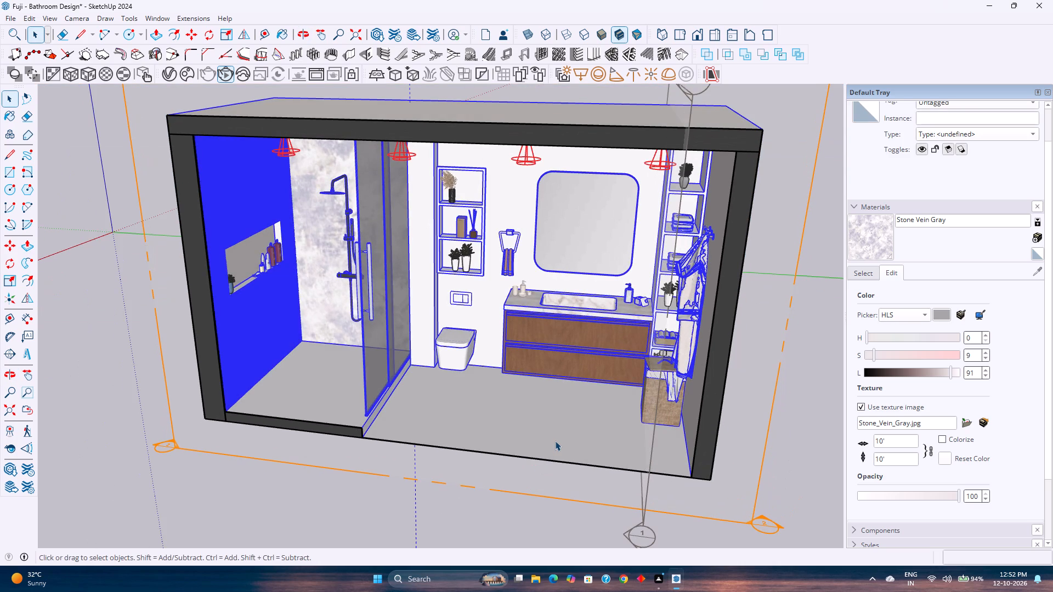
middle_click_drag(599, 492, 560, 335)
middle_click_drag(460, 519, 445, 393)
key("Escape")
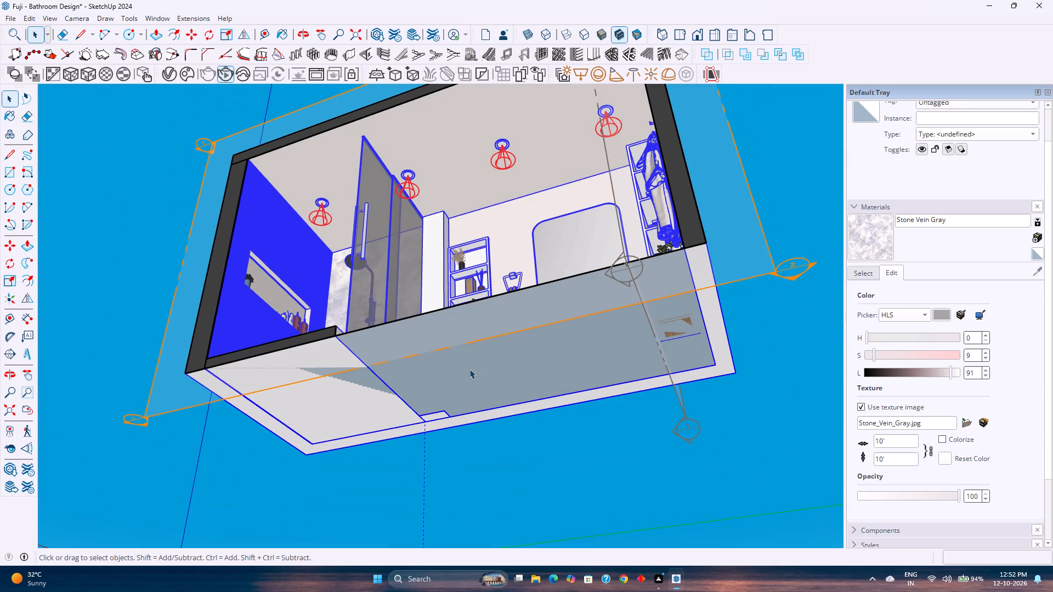
double_click(469, 369)
key("Escape")
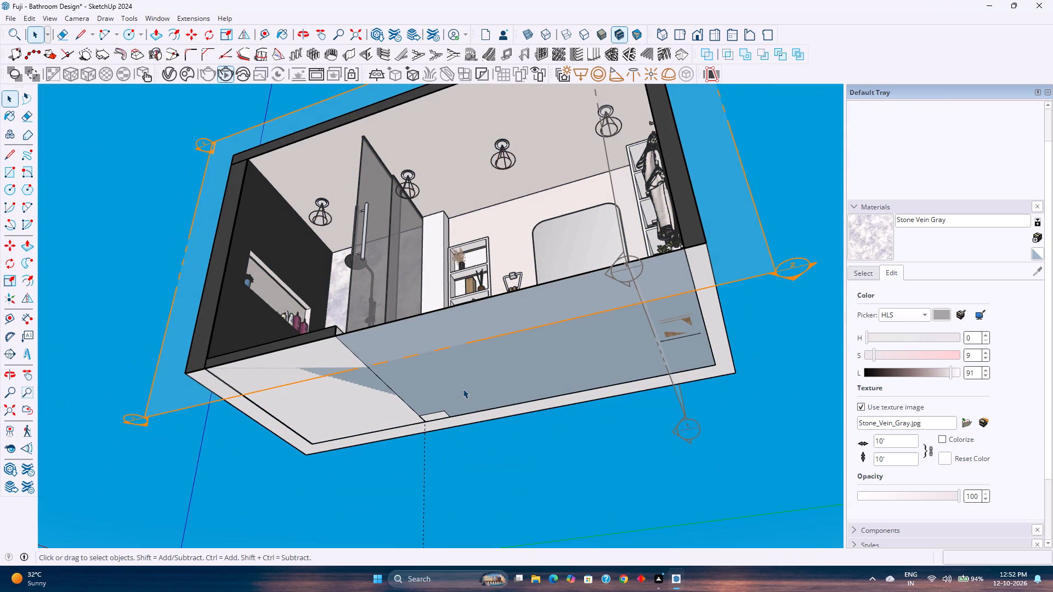
left_click(463, 389)
key("Escape")
middle_click_drag(324, 409, 325, 400)
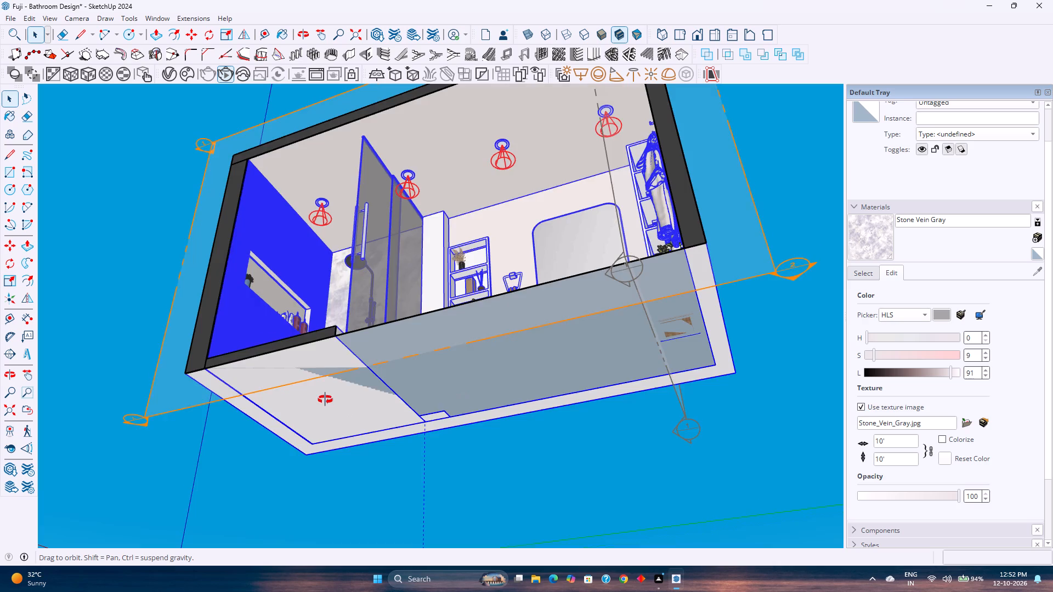
middle_click_drag(325, 400, 348, 560)
key("Escape")
key("Escape")
double_click(285, 515)
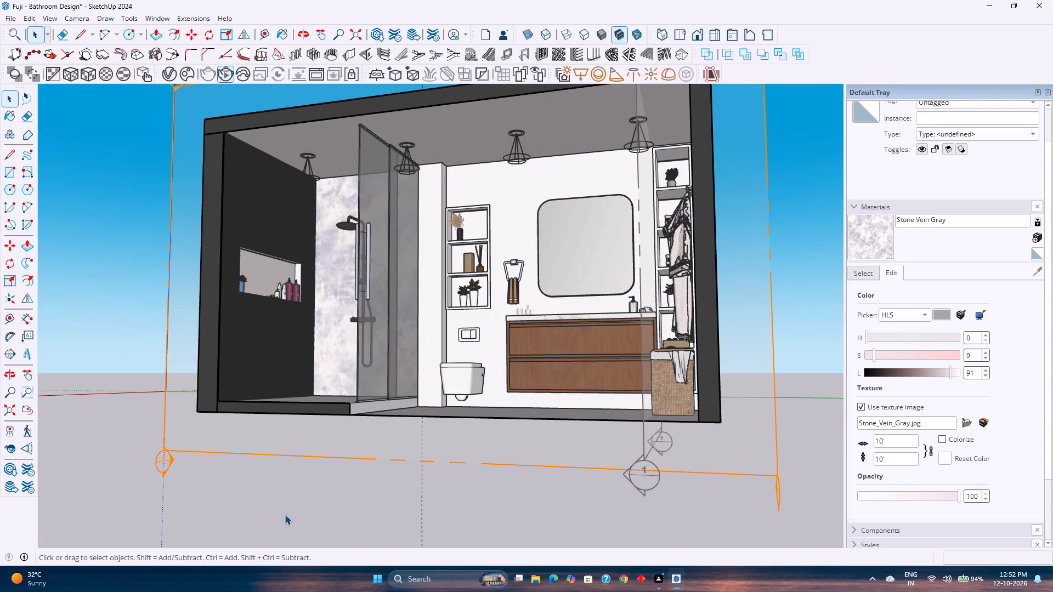
middle_click_drag(297, 480, 311, 362)
key("Escape")
key("Escape")
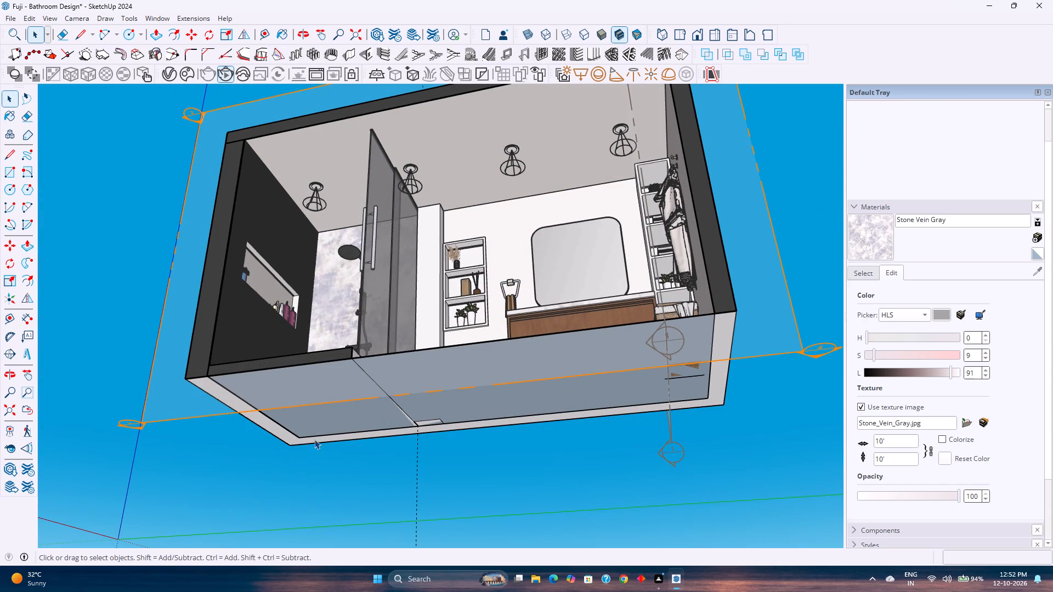
left_click(330, 418)
key("Escape")
key("Escape")
middle_click_drag(331, 481, 248, 341)
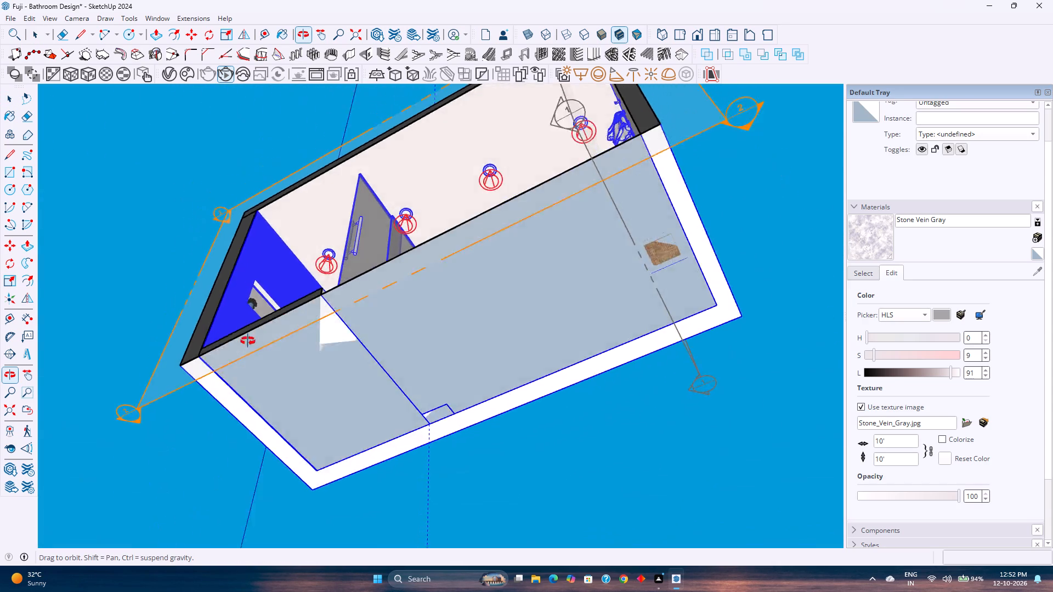
middle_click_drag(248, 341, 82, 386)
key("Escape")
key("Escape")
triple_click(773, 344)
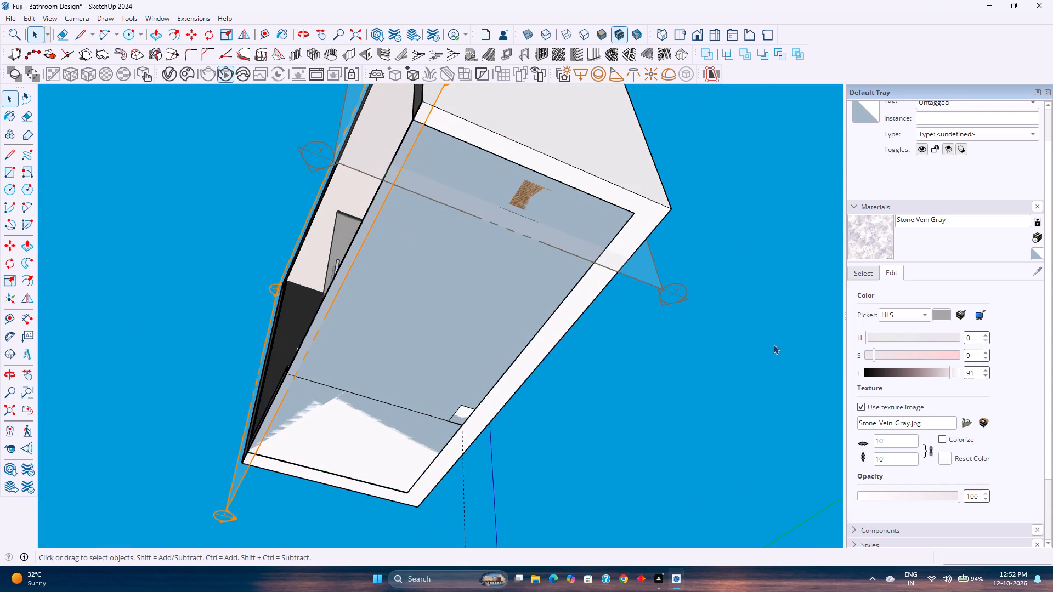
left_click(773, 344)
Open the bathroom floor group and raise its face by 0.10 with Push/Pull.
left_click(619, 221)
double_click(619, 221)
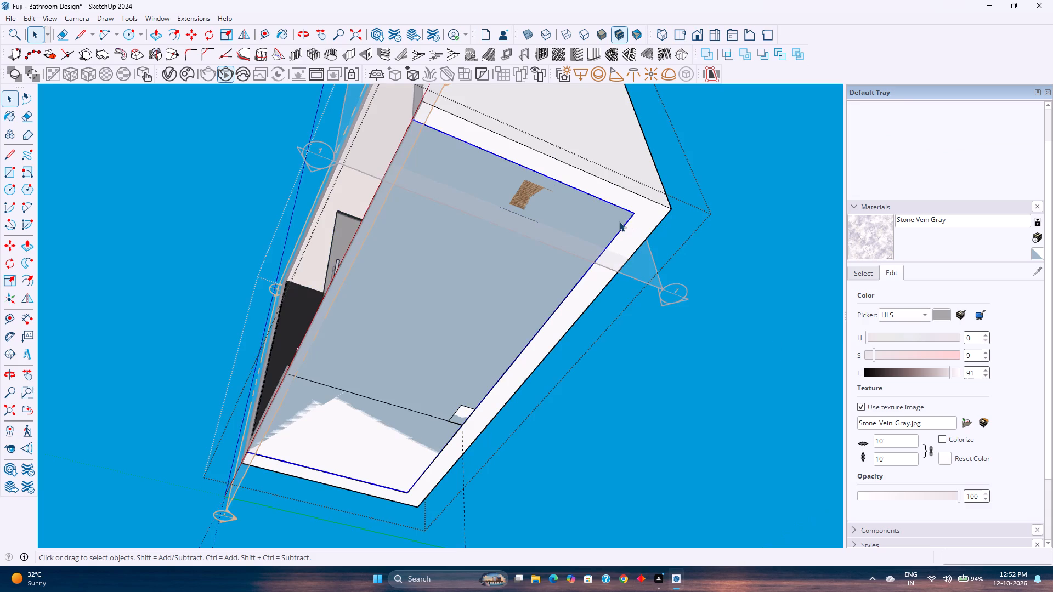
left_click(619, 221)
middle_click_drag(574, 255, 718, 538)
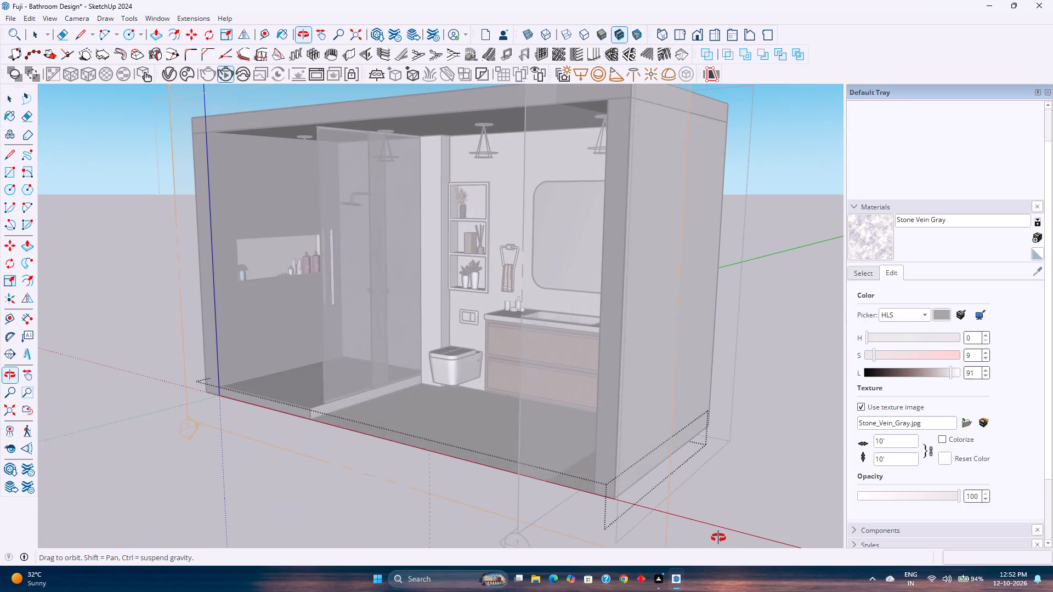
middle_click_drag(718, 538, 757, 516)
key("p")
left_click(511, 421)
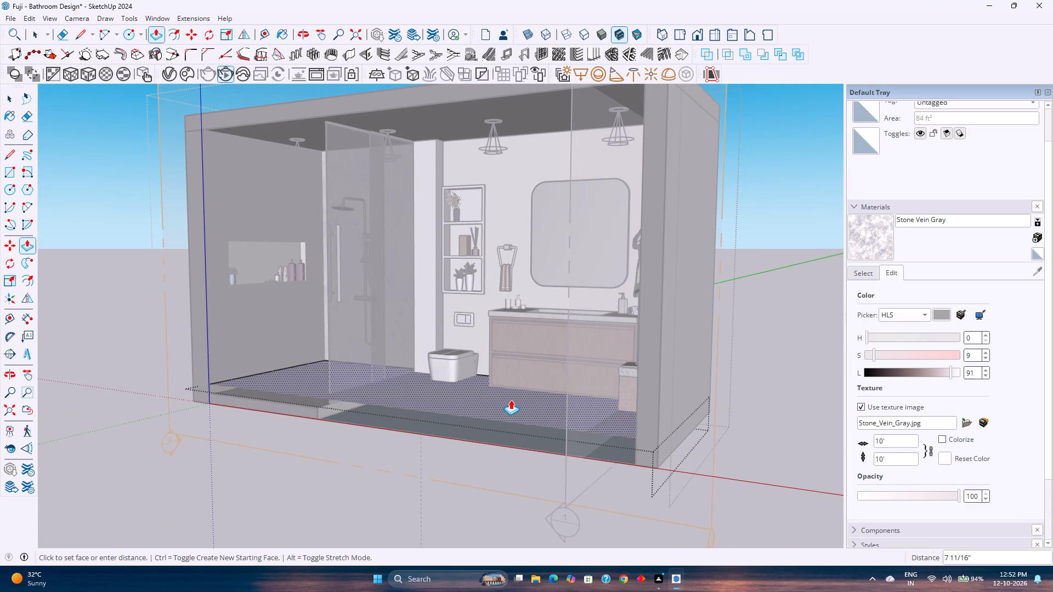
type("0.")
type("10")
key("Return")
key("space")
Paint the main bathroom floor with Marble Carrara Floor Tile from the Tile material collection.
scroll(374, 482, "up", 2)
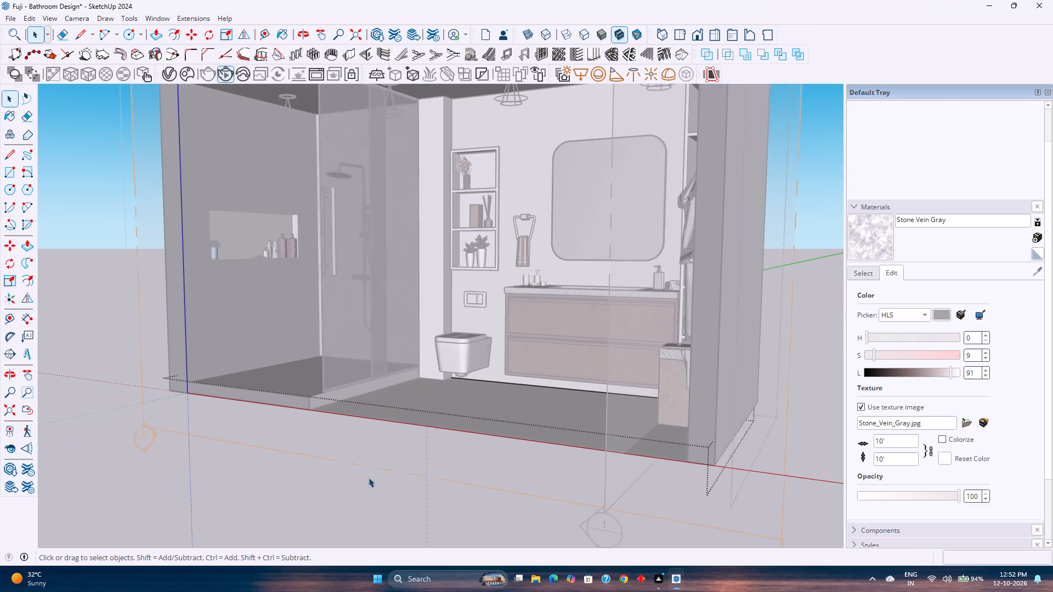
scroll(369, 477, "up", 5)
middle_click_drag(358, 468, 495, 565)
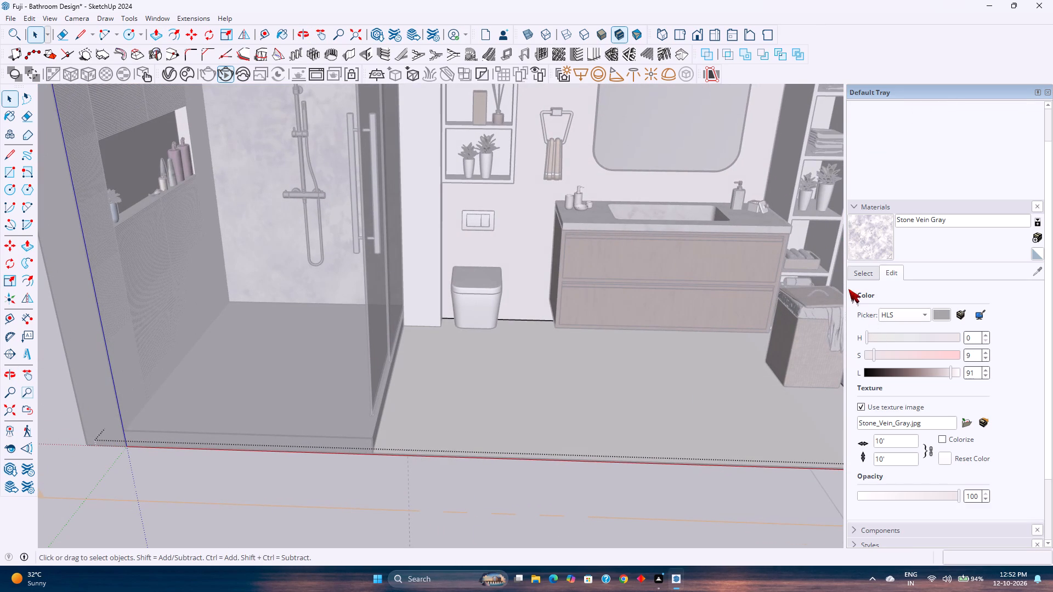
key("Escape")
left_click(860, 273)
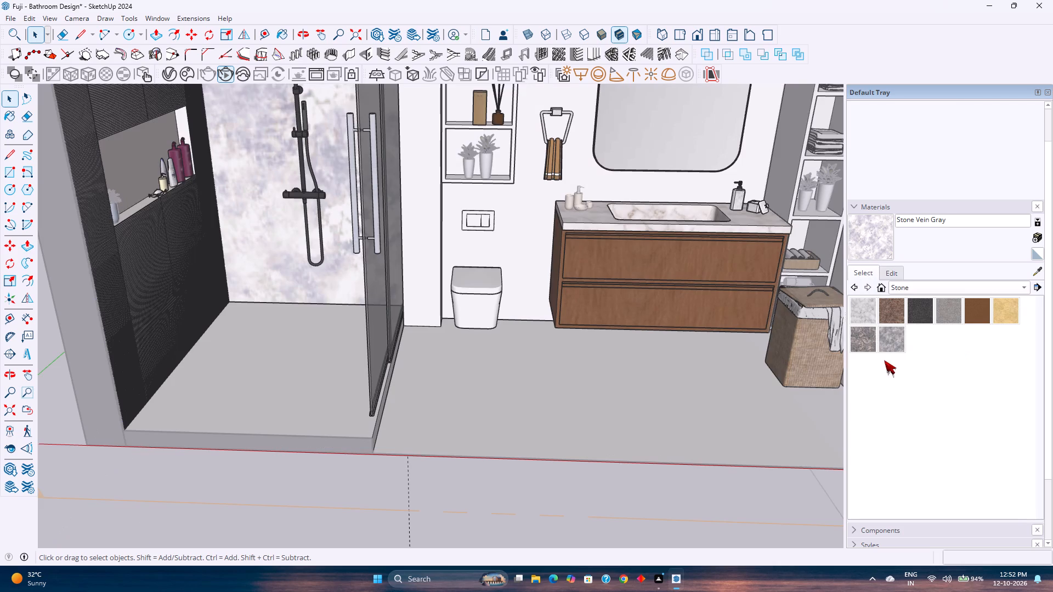
left_click(895, 288)
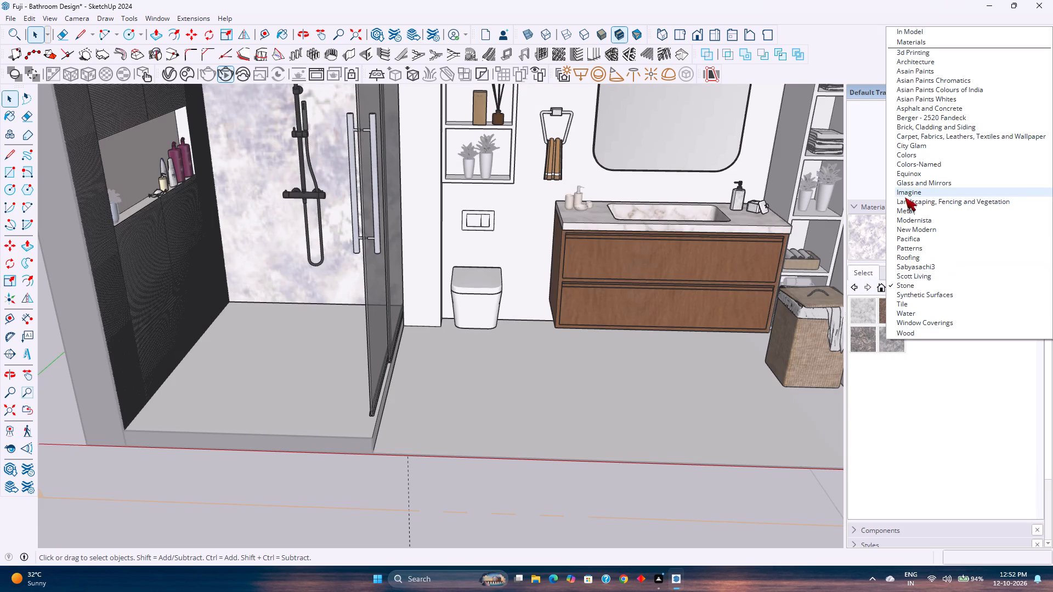
left_click(906, 301)
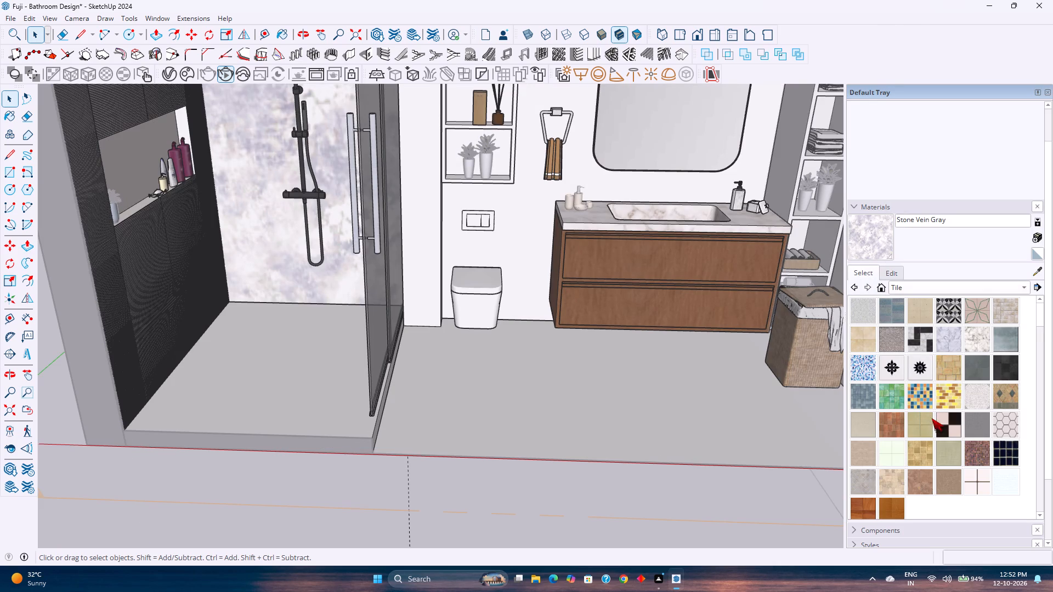
left_click(949, 344)
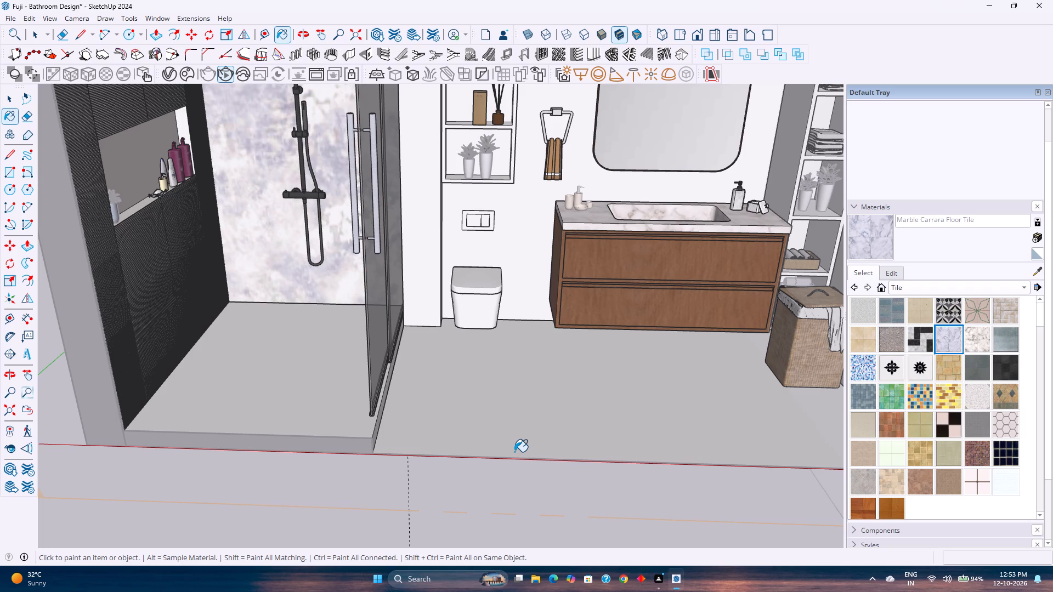
left_click(555, 432)
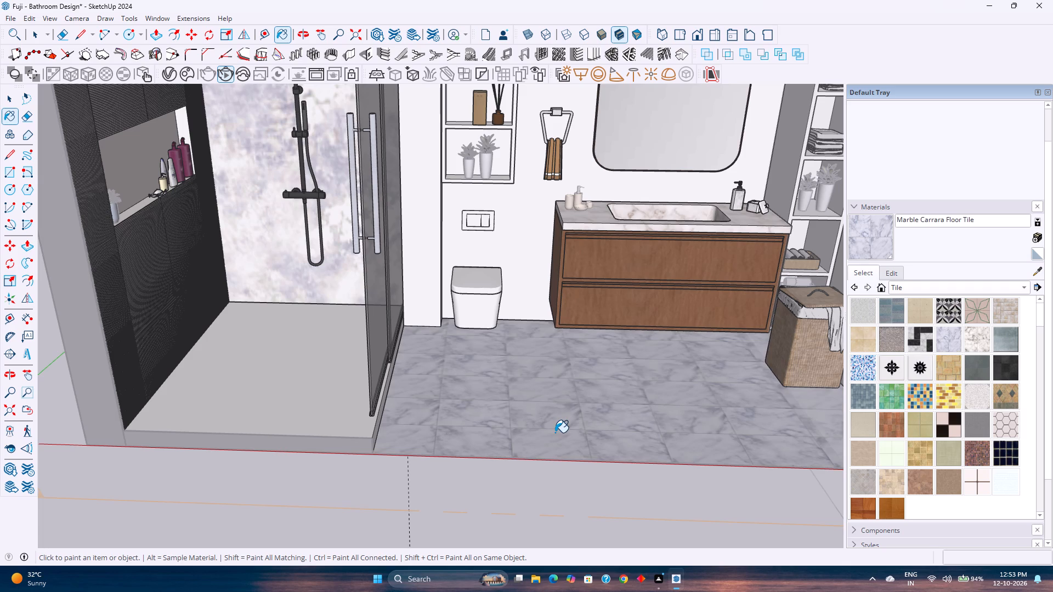
key("space")
key("Escape")
Open the nested shower group and paint the shower floor's top face with Marble Carrara Floor Tile.
left_click(303, 388)
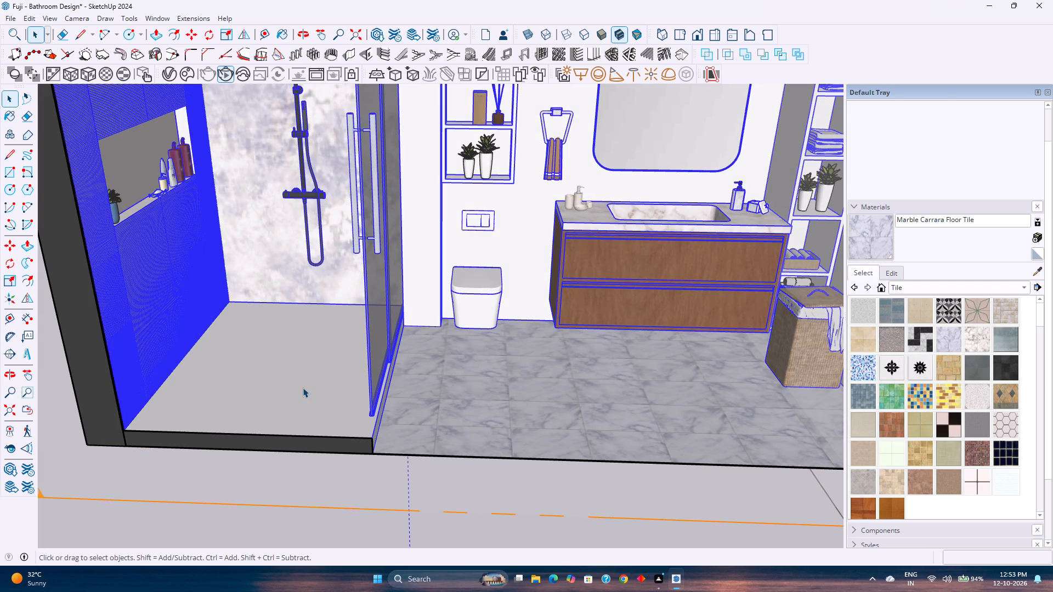
left_click(342, 436)
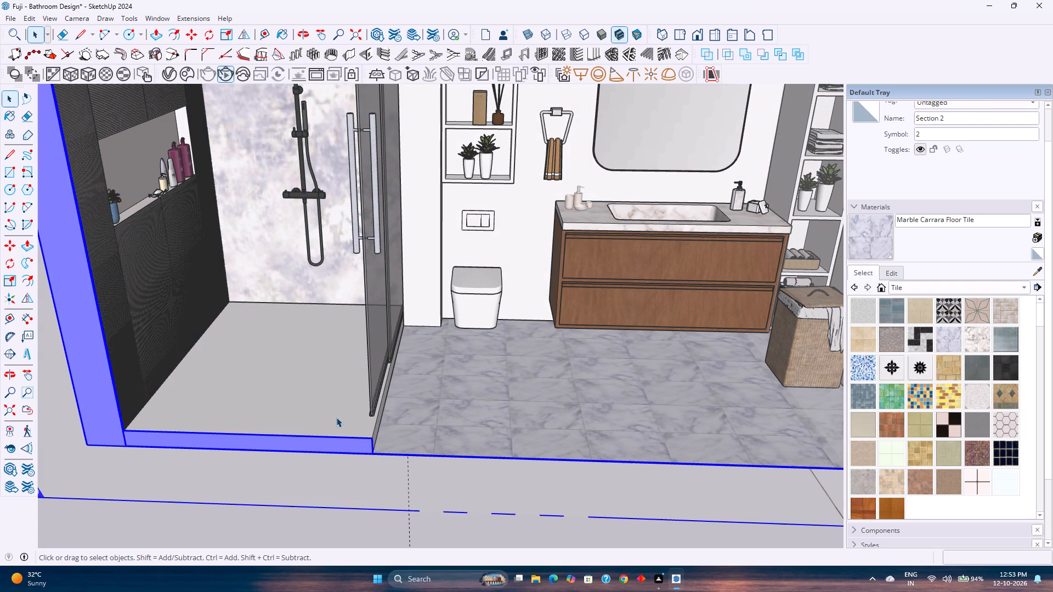
left_click(332, 418)
left_click(332, 418)
left_click(332, 418)
double_click(332, 418)
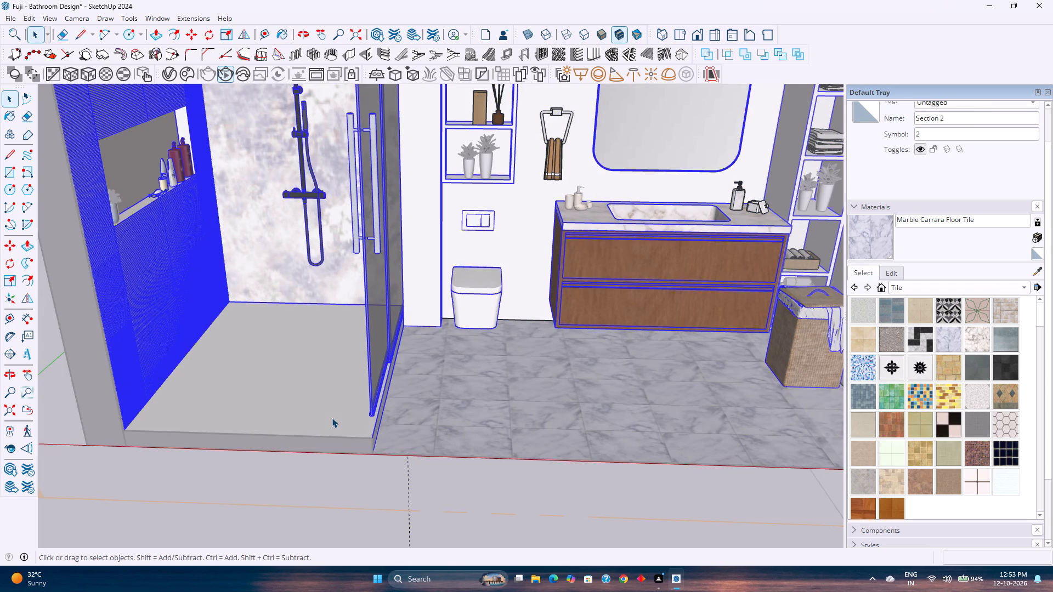
left_click(332, 418)
double_click(326, 415)
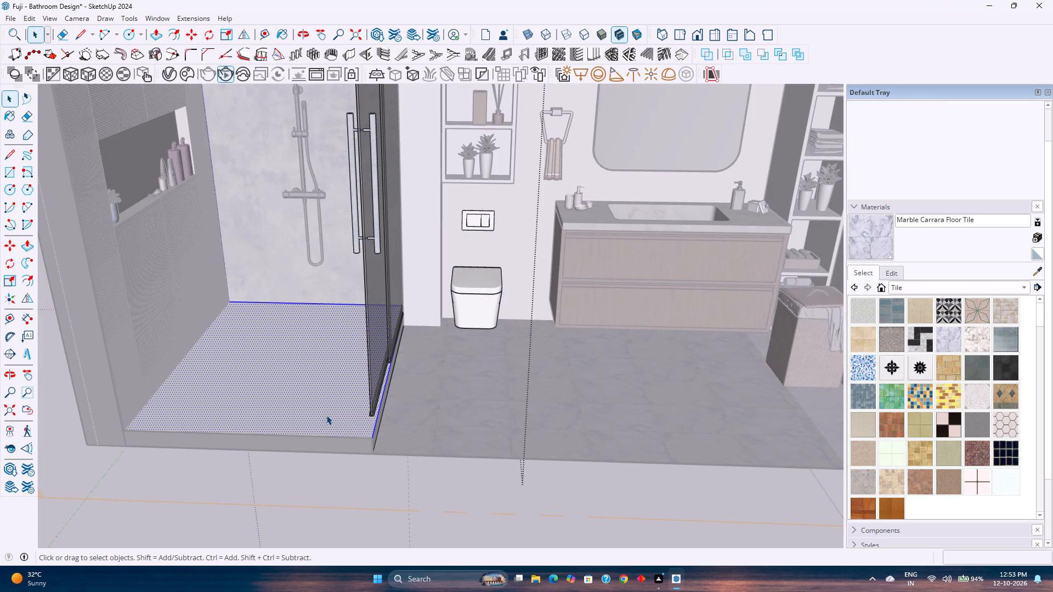
left_click(881, 240)
left_click(299, 406)
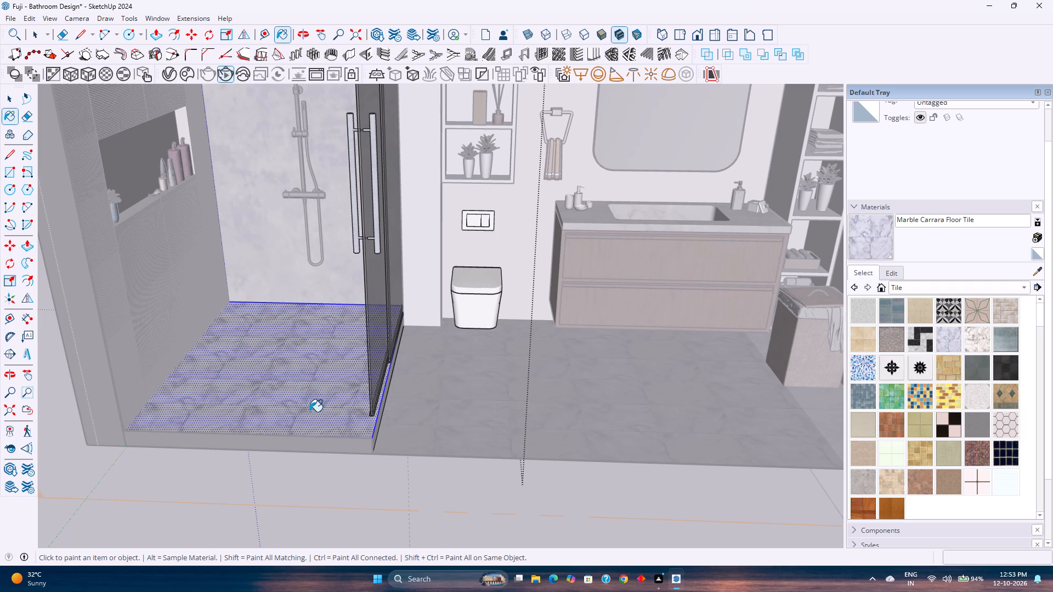
Paint the raised shower floor's side face below the glass door, and its front edge, with the same marble tile.
scroll(393, 436, "up", 9)
middle_click_drag(373, 435, 247, 403)
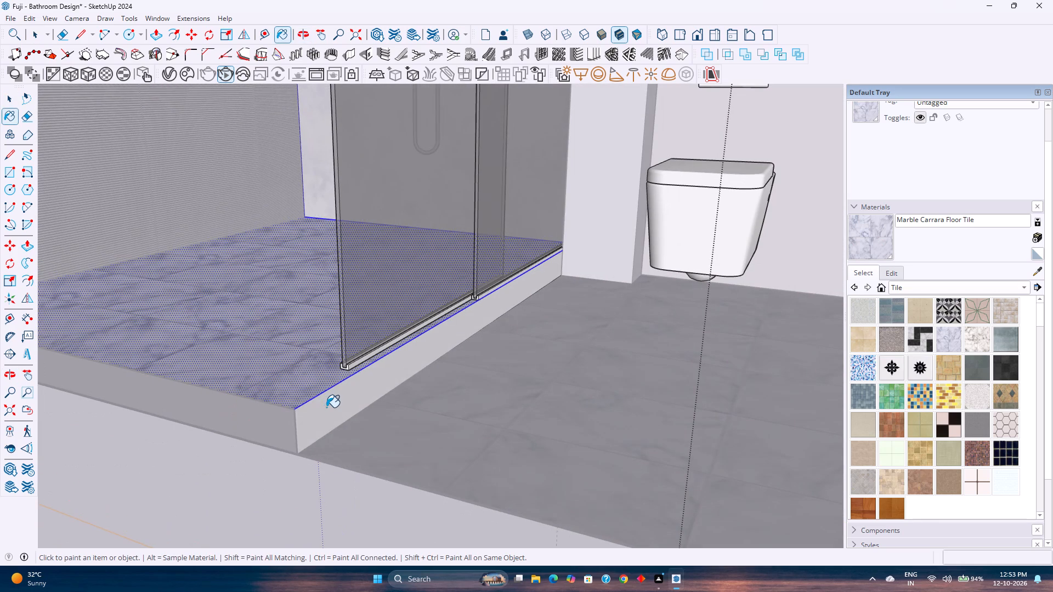
left_click(326, 407)
middle_click_drag(316, 413, 398, 395)
left_click(280, 432)
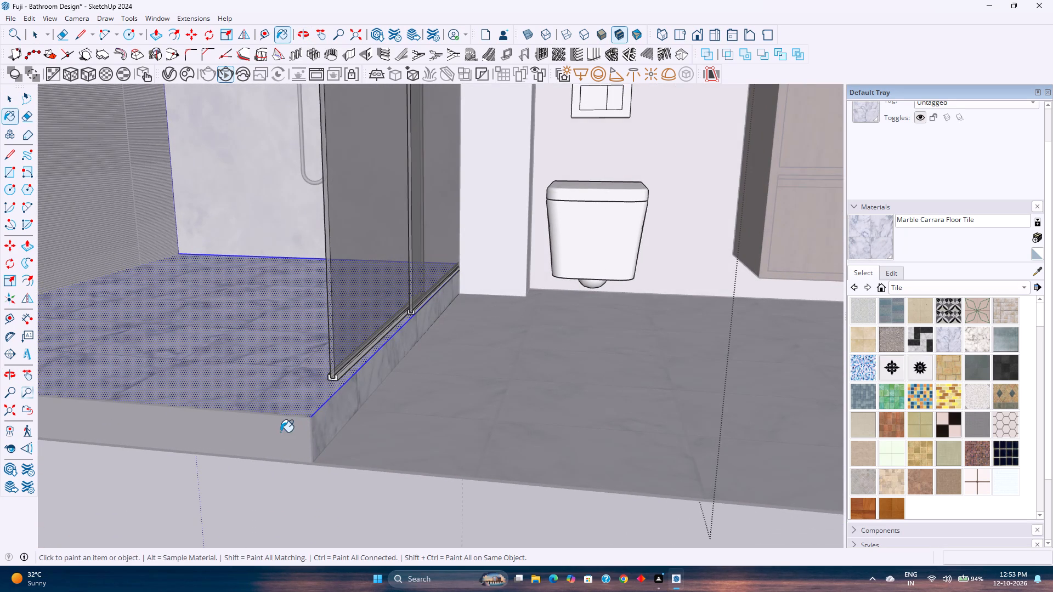
Set the Marble Carrara Floor Tile texture size to 3' by 3'.
scroll(383, 401, "down", 3)
middle_click_drag(383, 401, 408, 447)
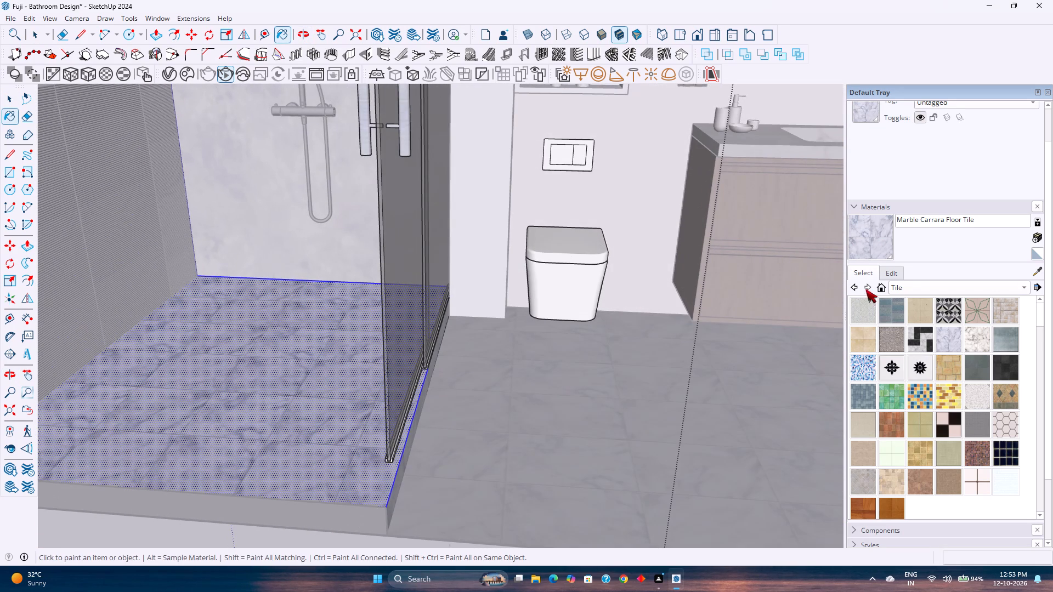
left_click(895, 275)
double_click(891, 440)
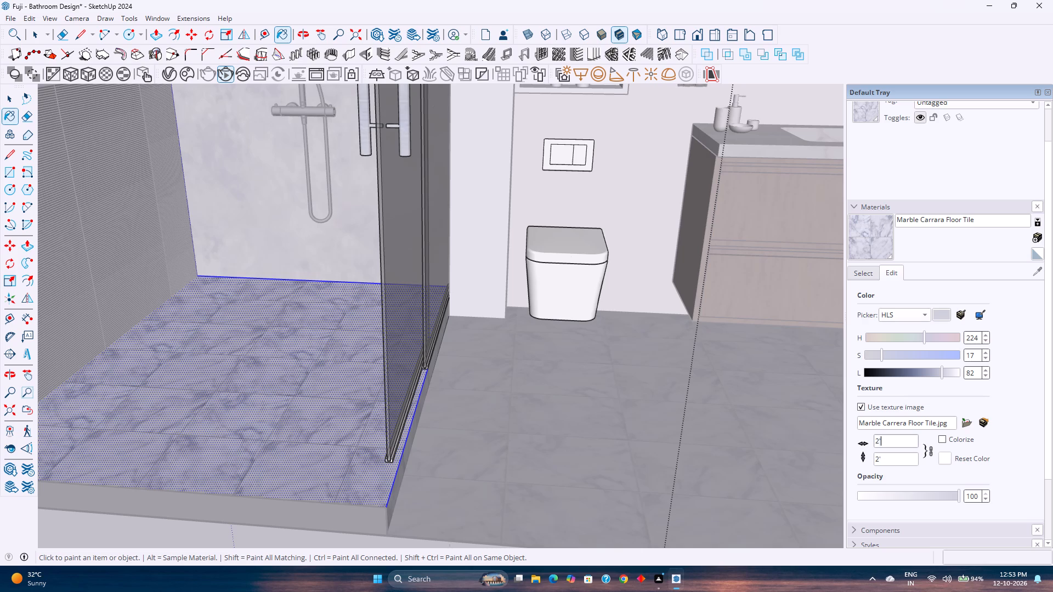
key("BackSpace")
key("BackSpace")
key("BackSpace")
key("BackSpace")
type("3'")
key("Return")
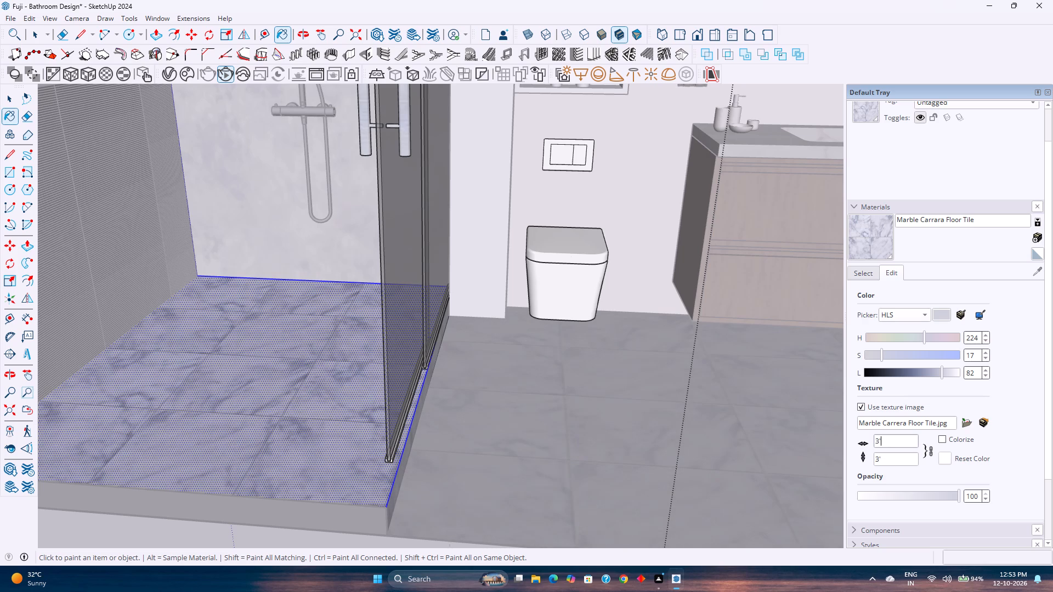
Close the nested shower group and return to the whole bathroom model.
scroll(517, 459, "down", 5)
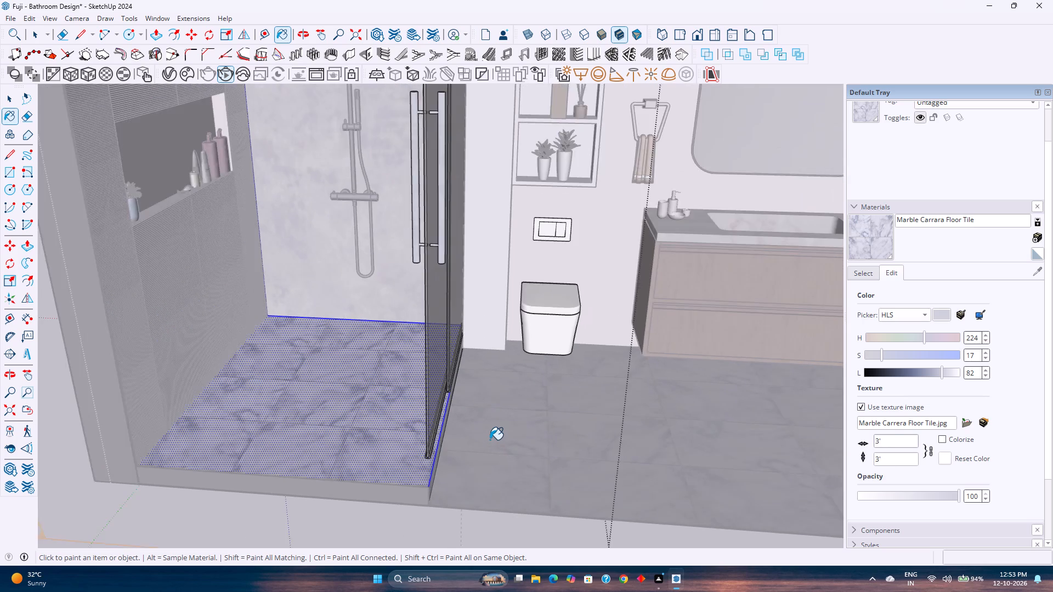
scroll(490, 440, "down", 2)
key("space")
scroll(490, 440, "down", 3)
middle_click_drag(502, 440, 390, 397, "shift")
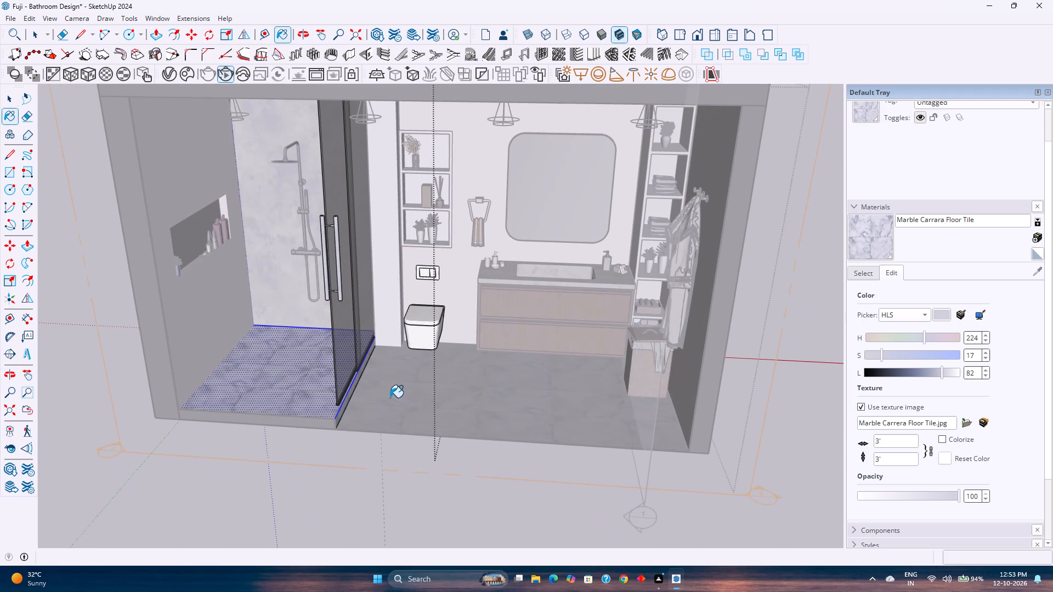
key("space")
key("Escape")
scroll(390, 397, "down", 3)
middle_click_drag(334, 535, 350, 451)
left_click(302, 486)
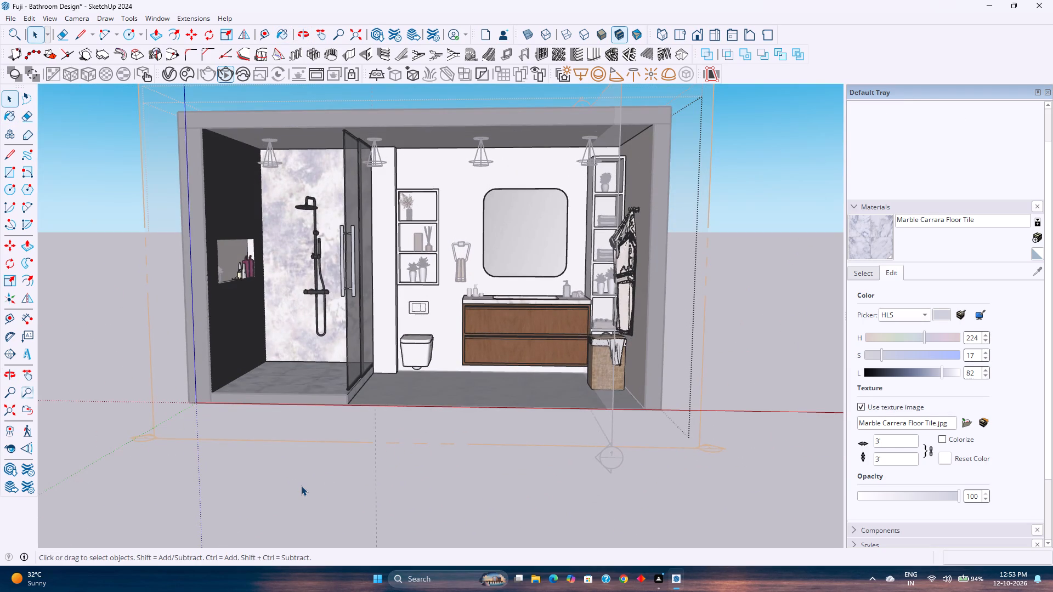
double_click(300, 486)
Reduce the Marble Carrara Floor Tile colour saturation to 9 in the HLS picker.
middle_click_drag(314, 480, 350, 494)
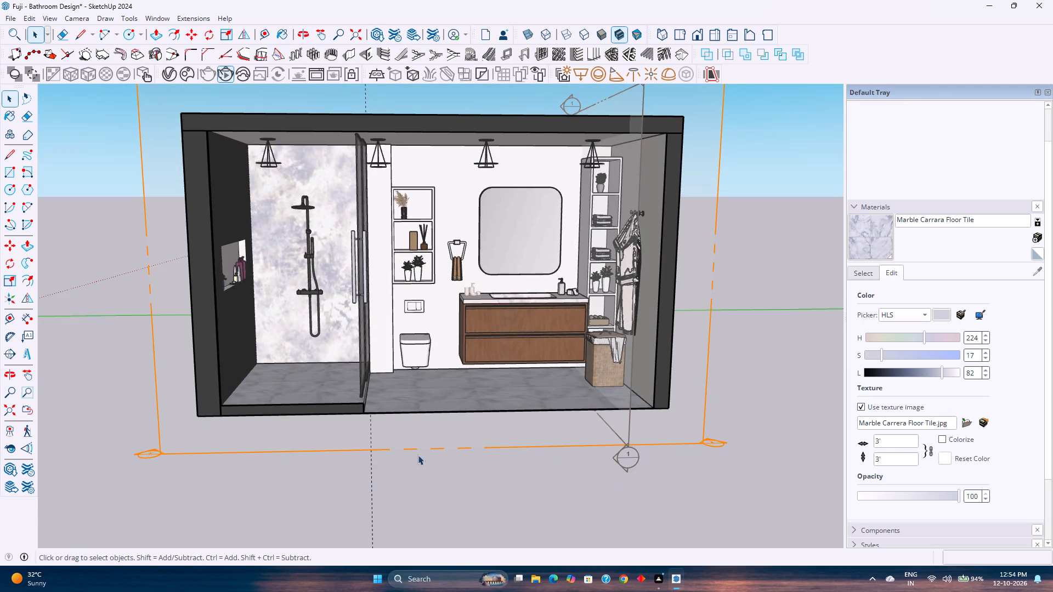
middle_click_drag(439, 447, 370, 489, "shift")
scroll(392, 484, "up", 1)
middle_click_drag(392, 484, 370, 545)
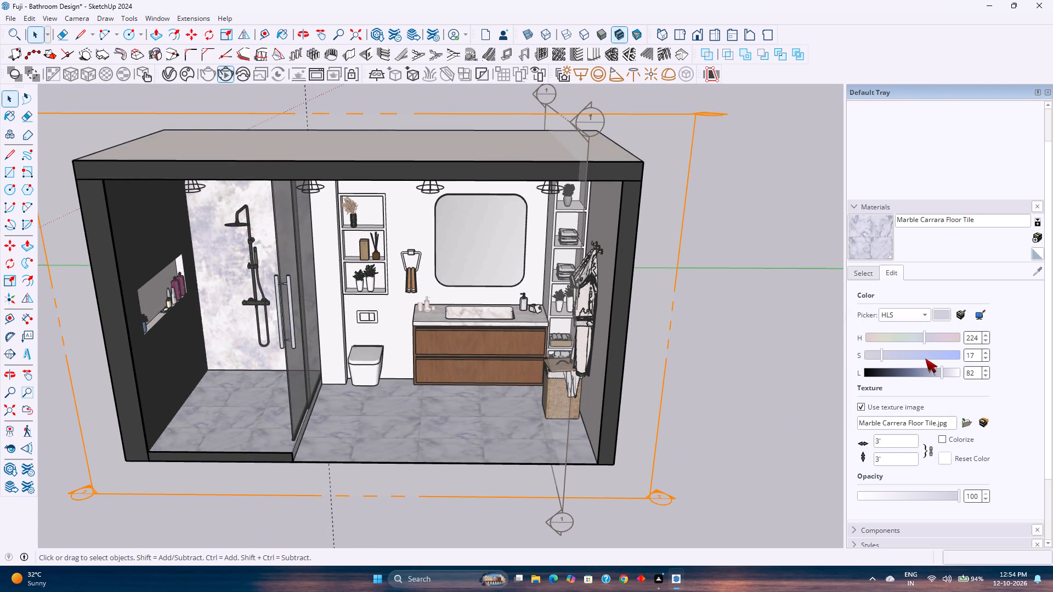
left_click_drag(884, 356, 877, 358)
left_click_drag(877, 358, 874, 359)
left_click(775, 409)
Frame the open bathroom interior straight on from the Right view and start a V-Ray interactive render.
middle_click_drag(617, 446, 608, 421)
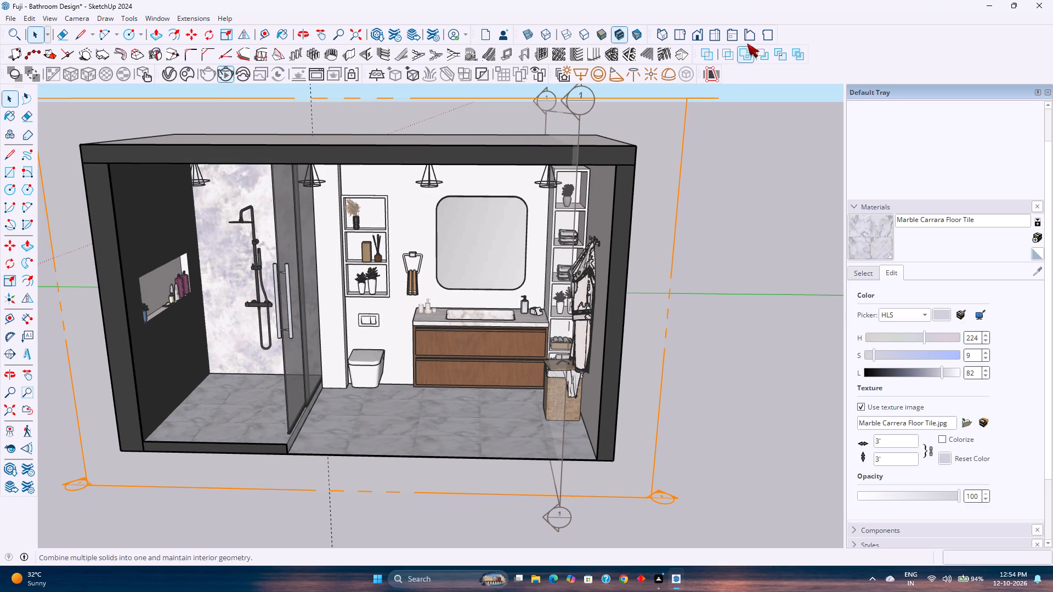
left_click(716, 41)
scroll(479, 348, "up", 3)
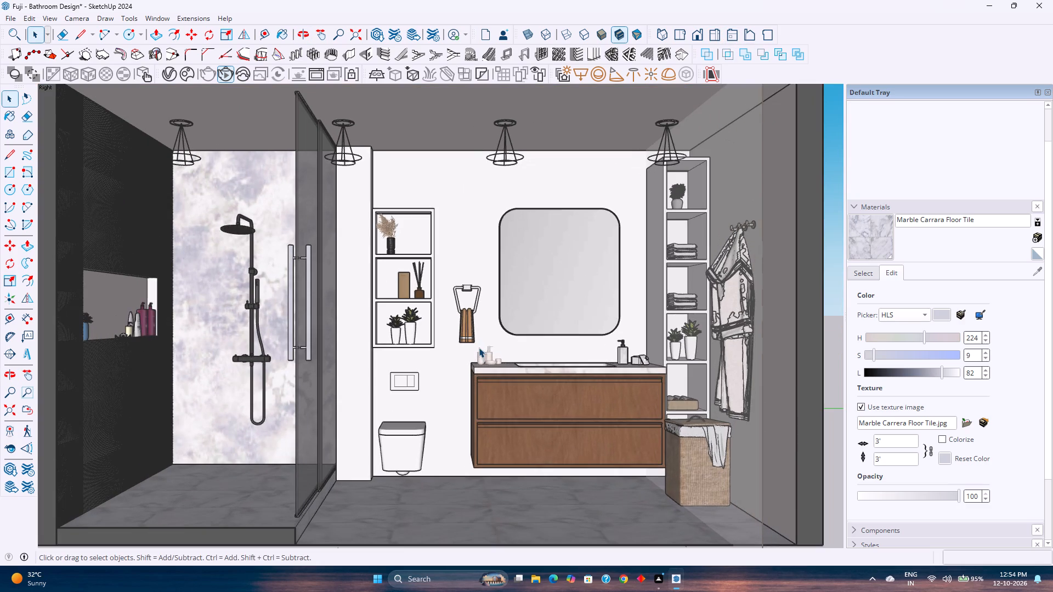
middle_click_drag(479, 348, 496, 352, "shift")
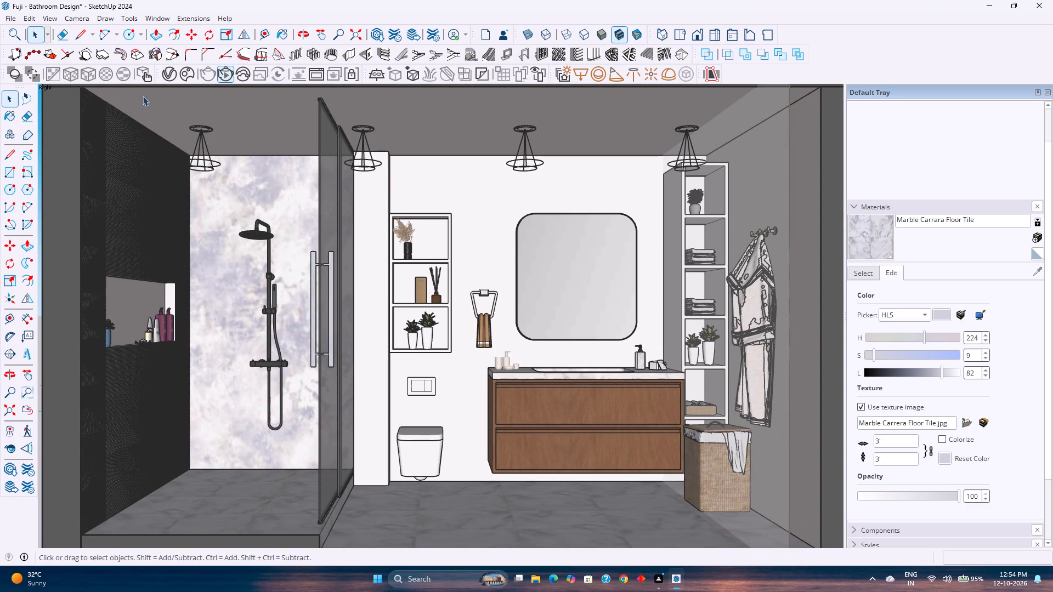
left_click(224, 73)
left_click(224, 73)
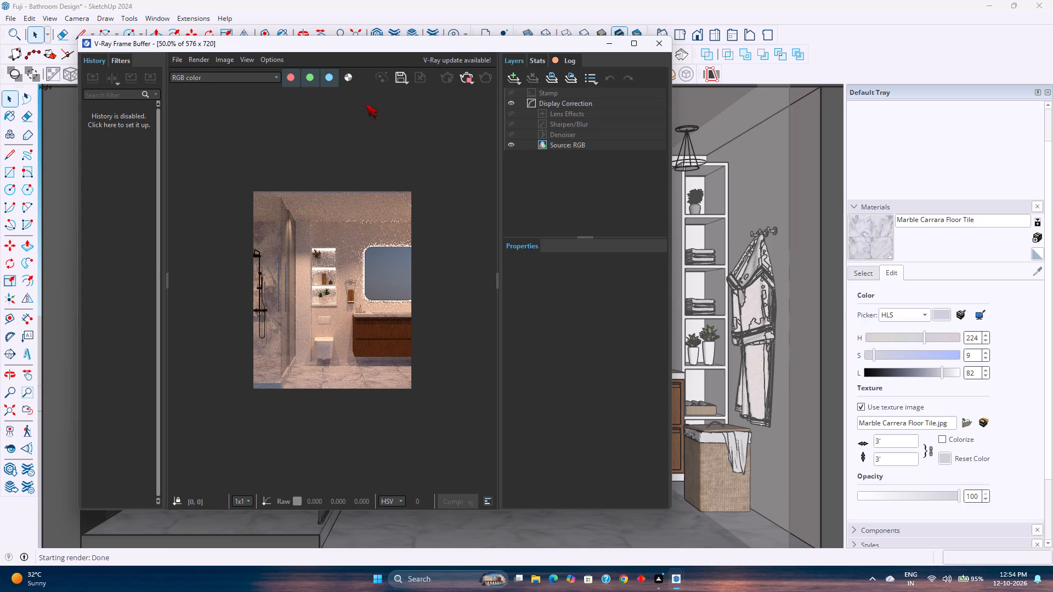
left_click_drag(375, 47, 326, 93)
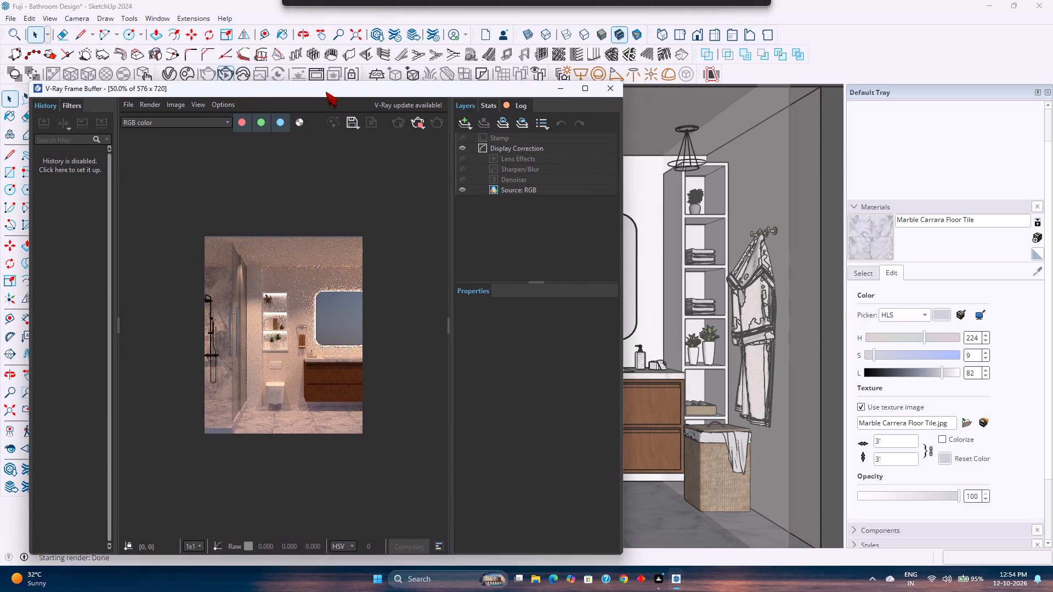
left_click_drag(326, 93, 324, 103)
Set the V-Ray render output aspect ratio to 16:9 - Widescreen.
left_click(172, 72)
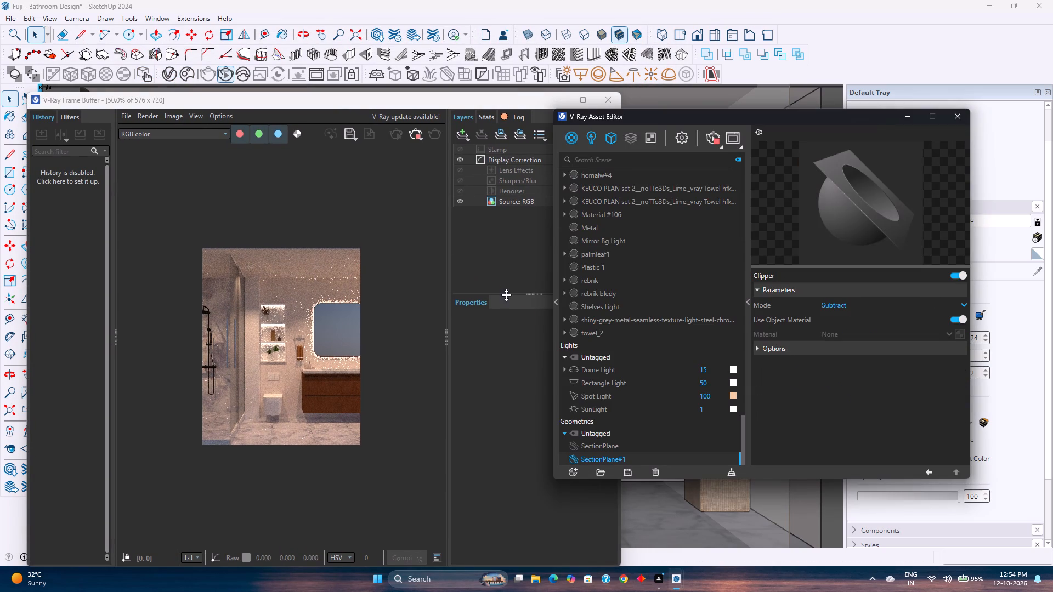
left_click(683, 140)
left_click(667, 348)
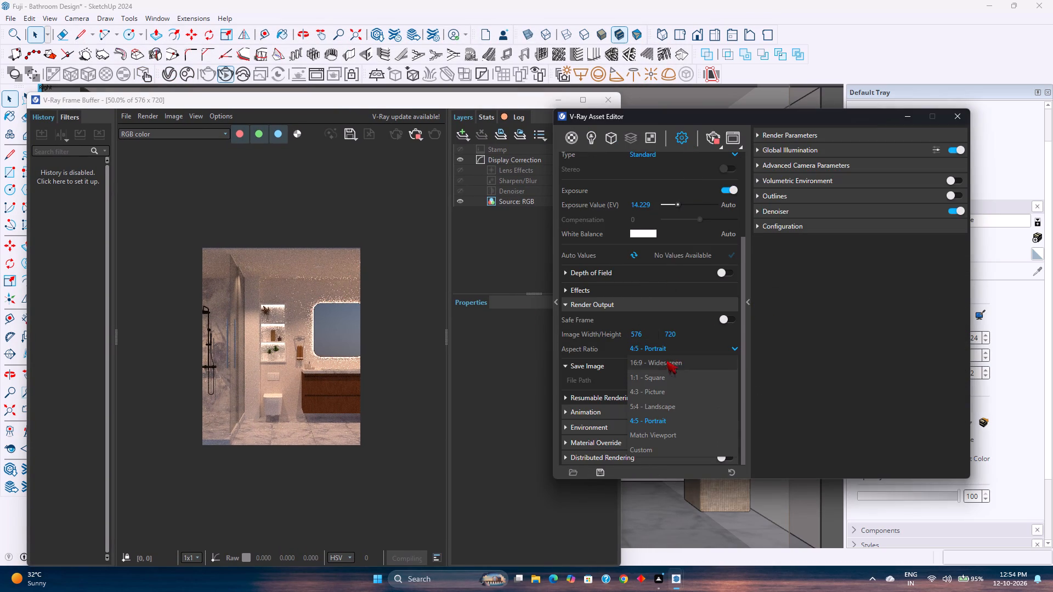
left_click(672, 365)
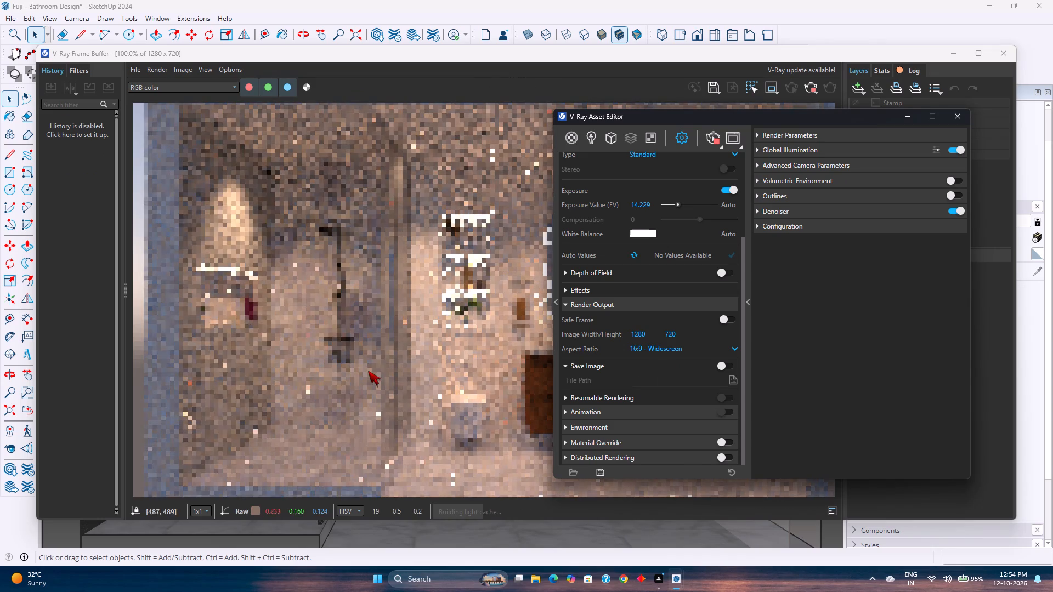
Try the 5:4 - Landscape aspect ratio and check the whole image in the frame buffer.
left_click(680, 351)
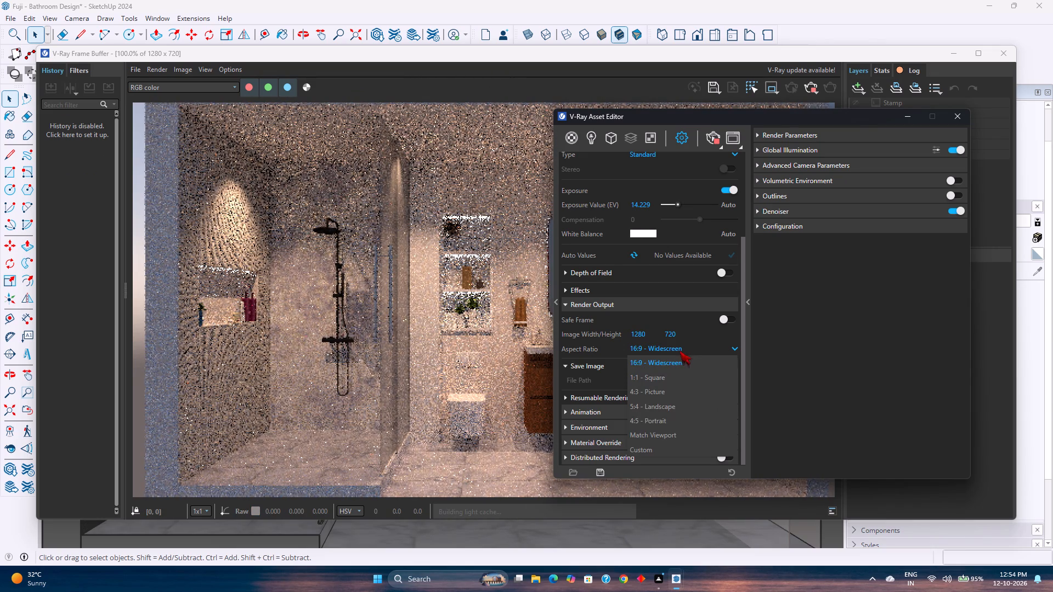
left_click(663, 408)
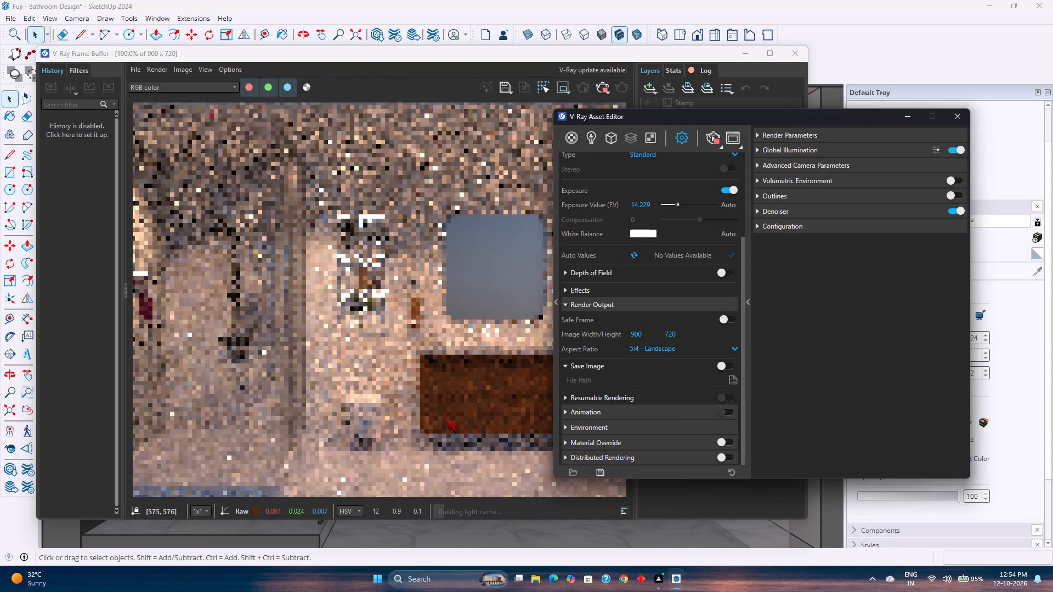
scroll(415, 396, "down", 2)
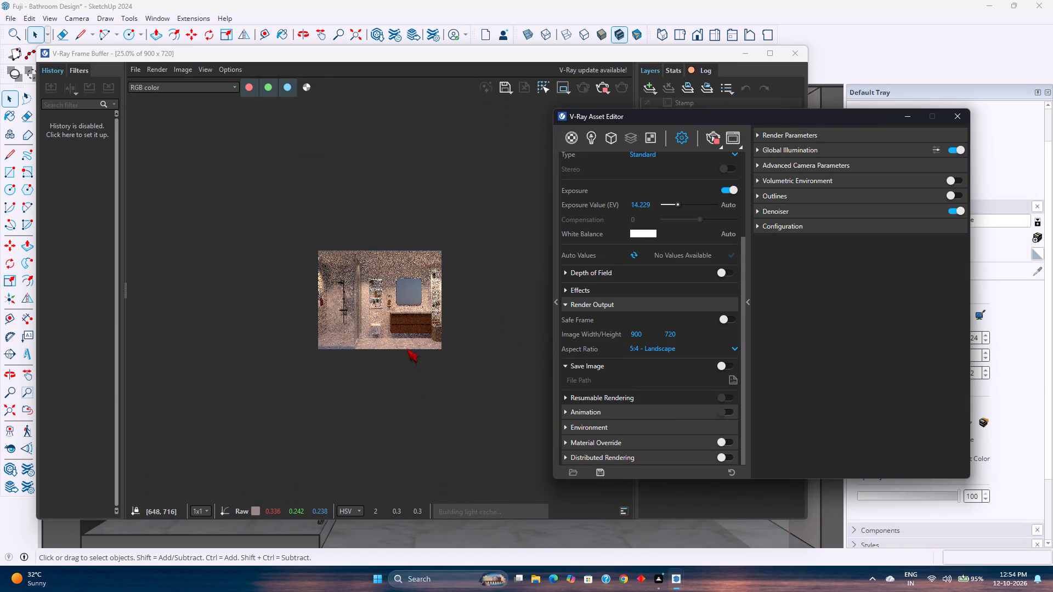
Set the render output aspect ratio back to 16:9 - Widescreen and put the V-Ray settings away.
left_click(659, 351)
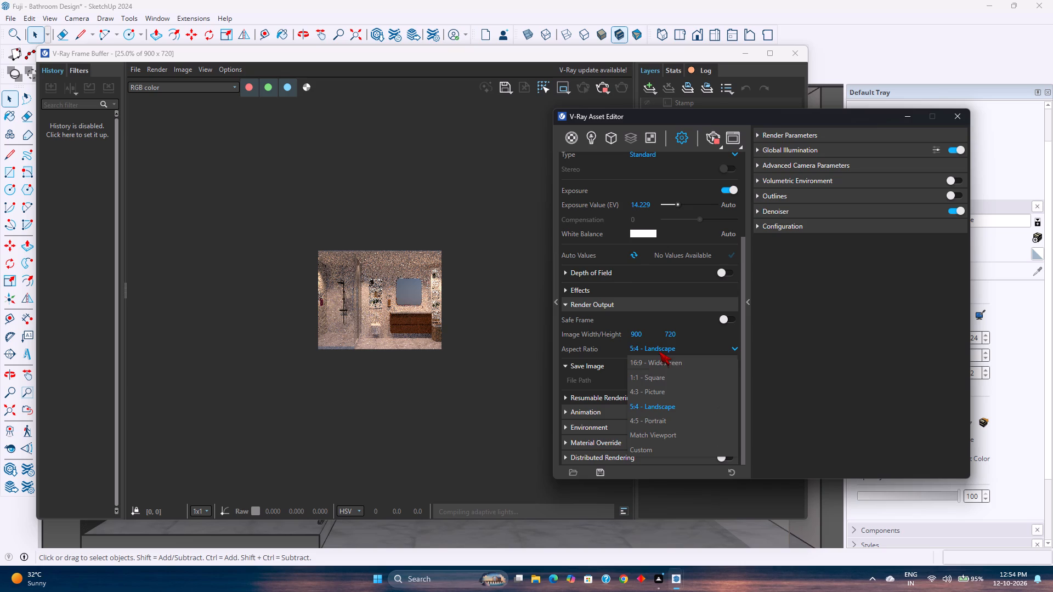
left_click(669, 358)
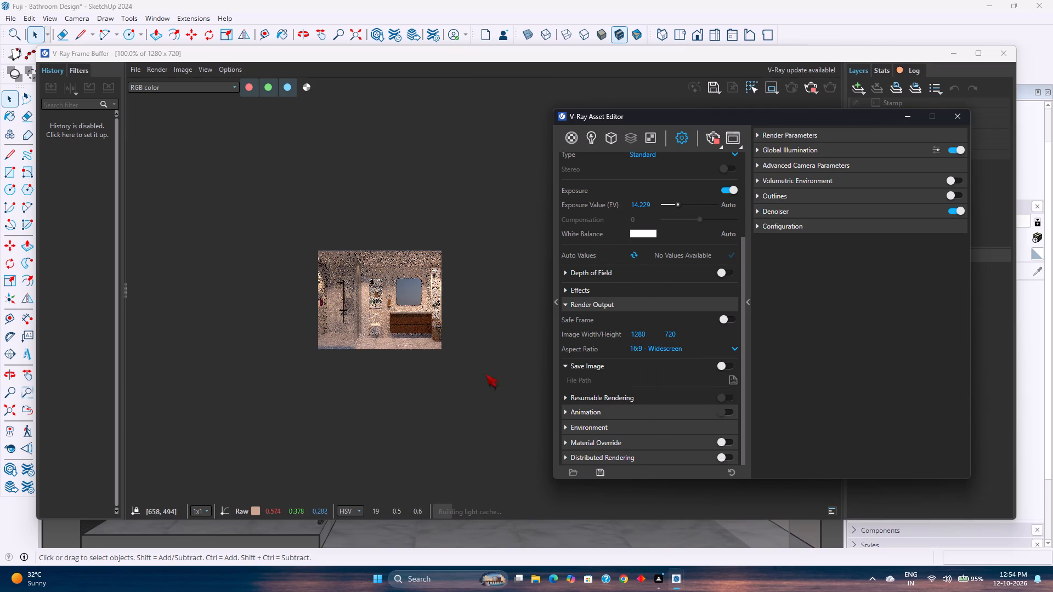
scroll(407, 383, "down", 1)
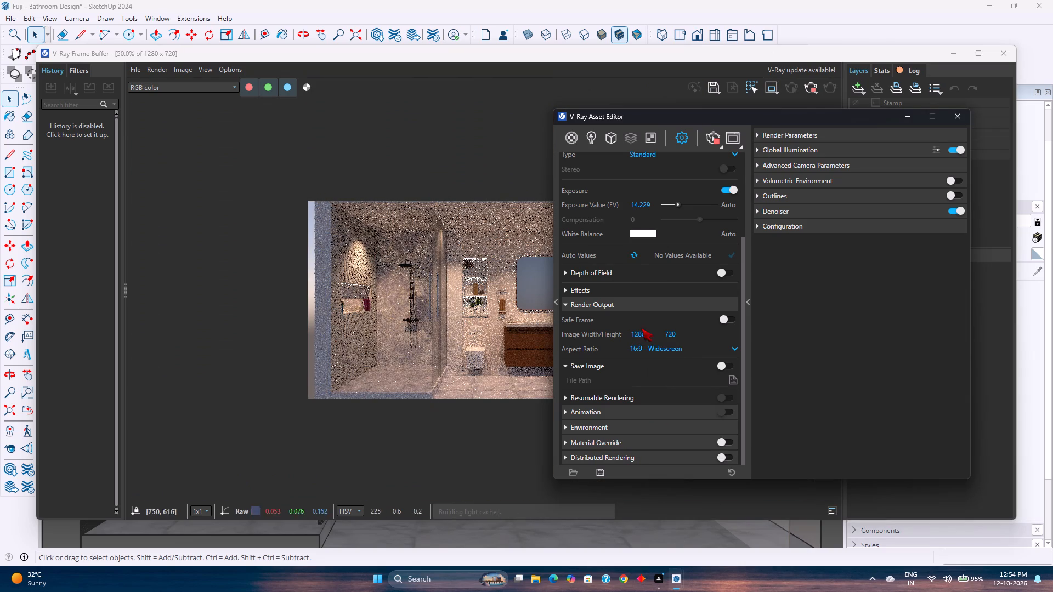
left_click(901, 118)
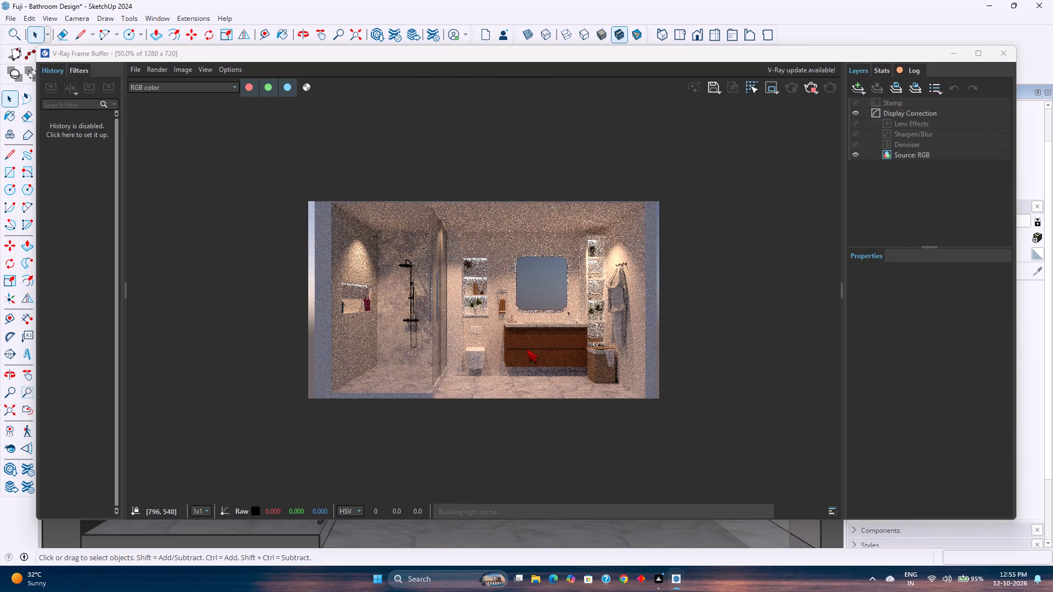
Move the camera closer so the bathroom interior fills the frame, and bring back the V-Ray Frame Buffer to check it.
left_click(956, 53)
middle_click_drag(700, 267, 701, 264, "shift")
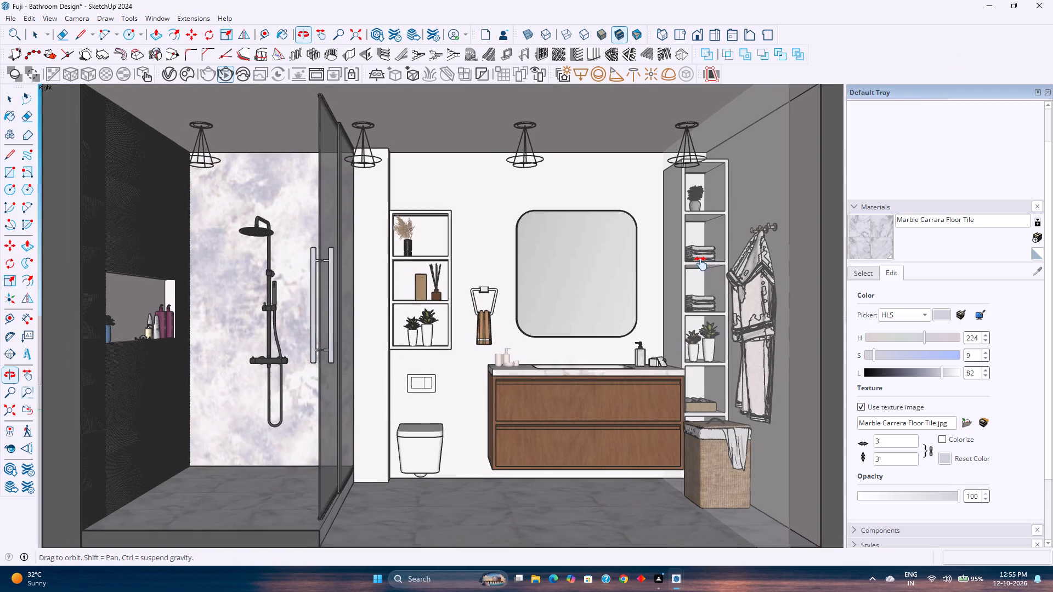
middle_click_drag(701, 264, 695, 268, "shift")
middle_click_drag(631, 324, 631, 314)
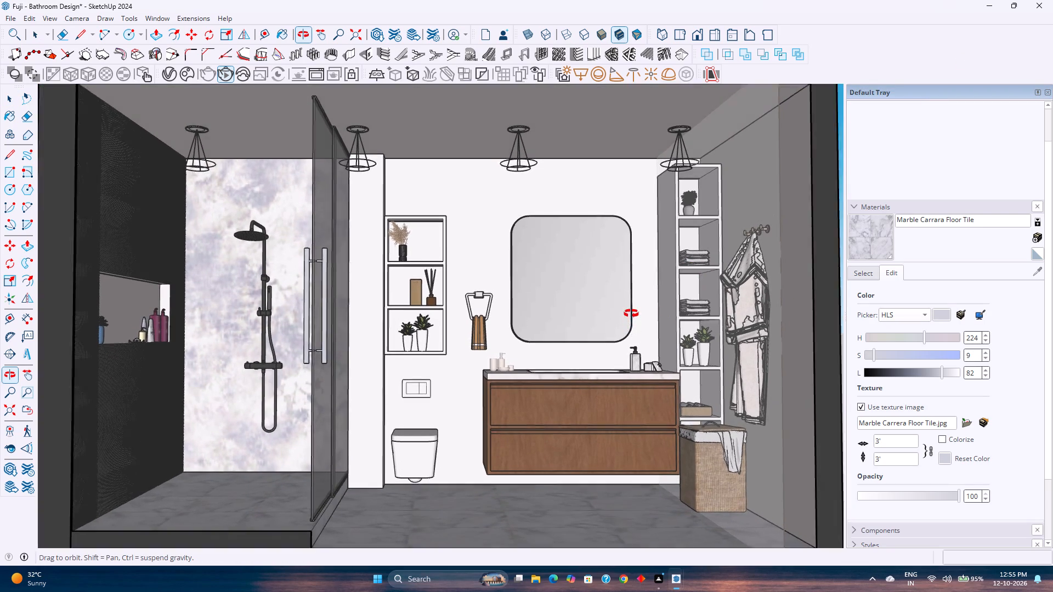
middle_click_drag(631, 314, 638, 331)
scroll(616, 343, "up", 1)
middle_click_drag(597, 347, 616, 338, "shift")
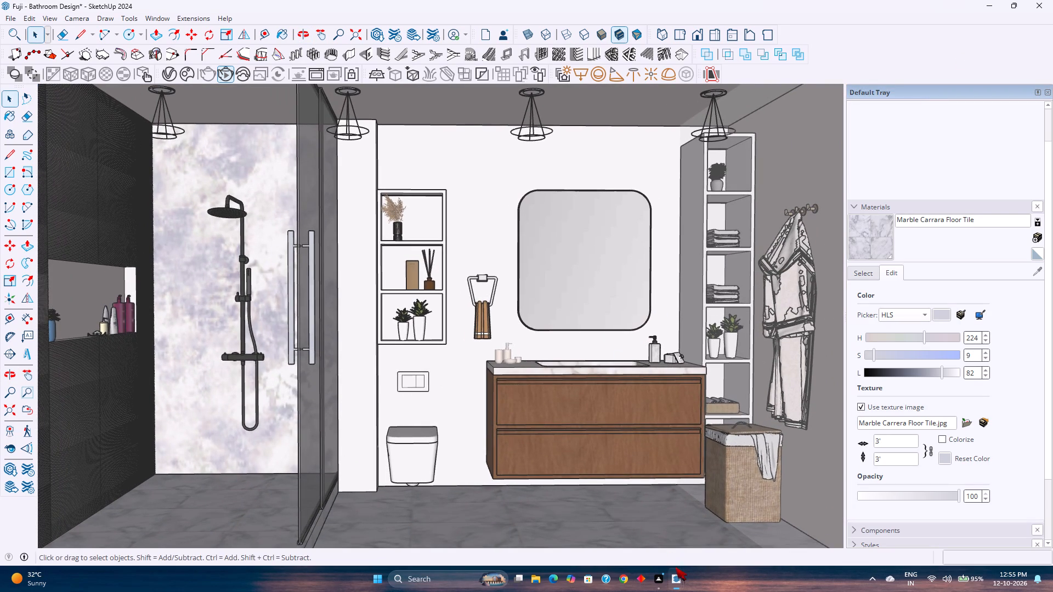
left_click(675, 582)
left_click(678, 539)
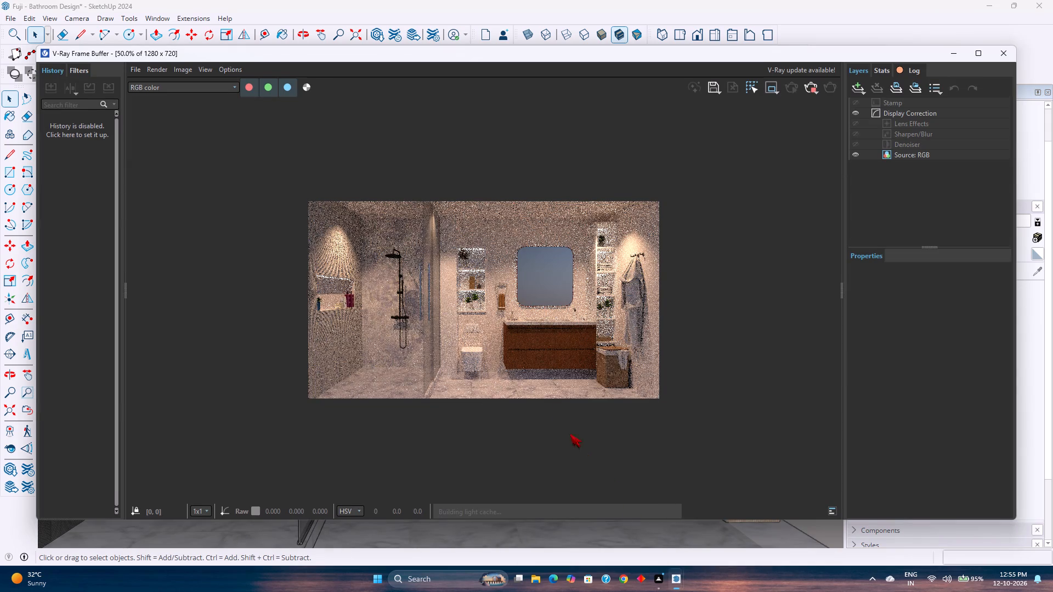
Examine the bathroom render up close in the V-Ray Frame Buffer, and put the frame buffer away.
scroll(549, 382, "up", 1)
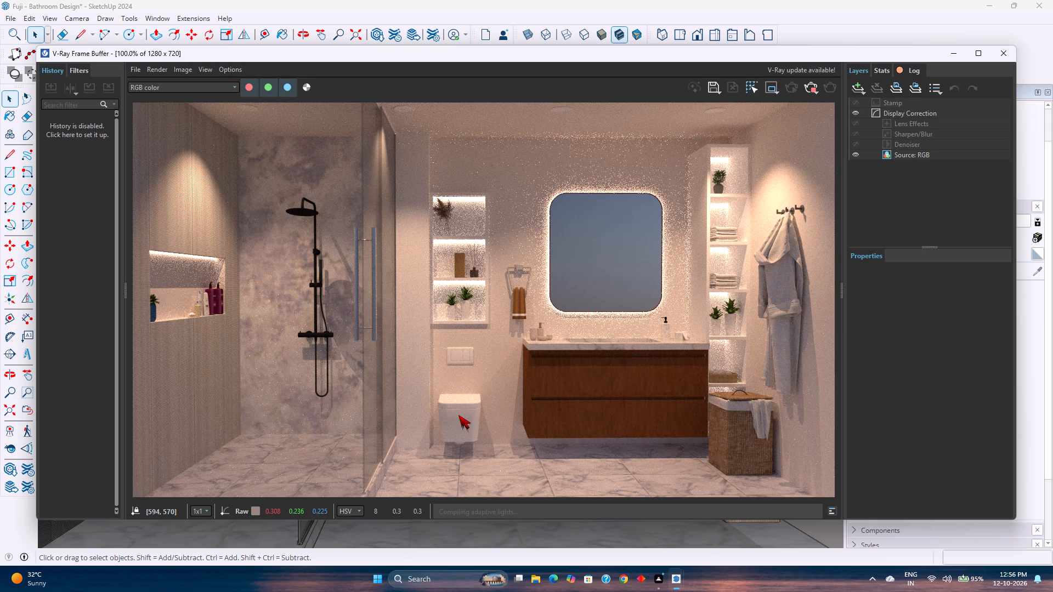
left_click(952, 59)
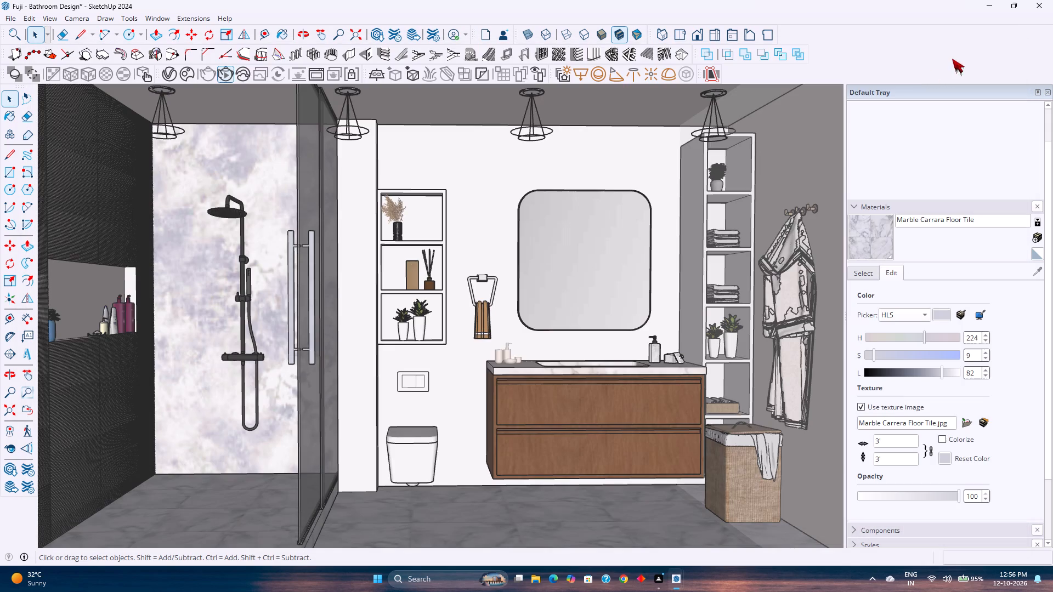
Select the wall-hung toilet inside its nested group and scale it slightly wider toward the shower side.
double_click(411, 440)
left_click(411, 440)
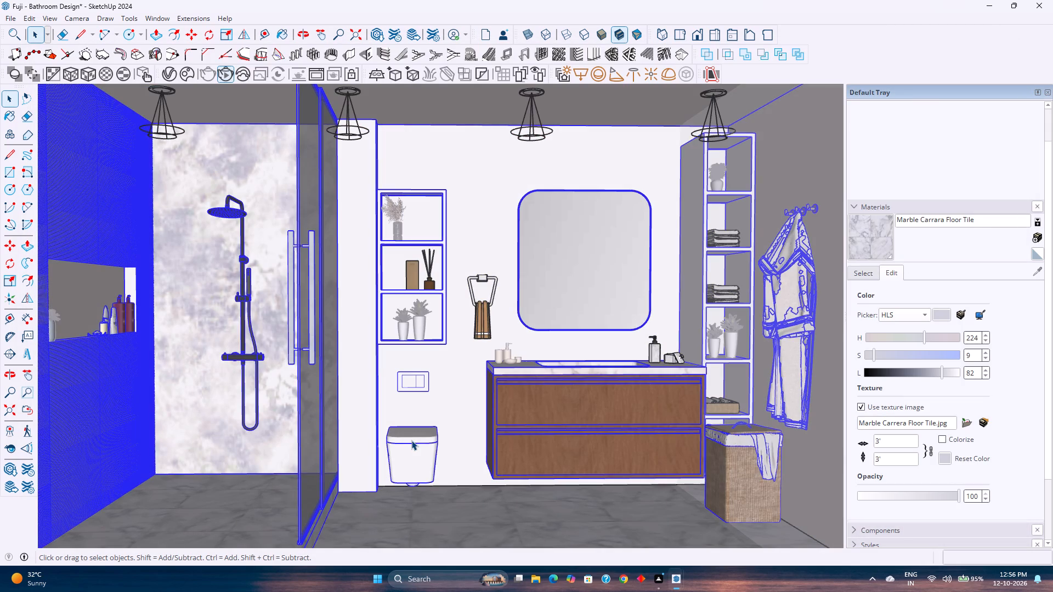
double_click(411, 440)
triple_click(411, 440)
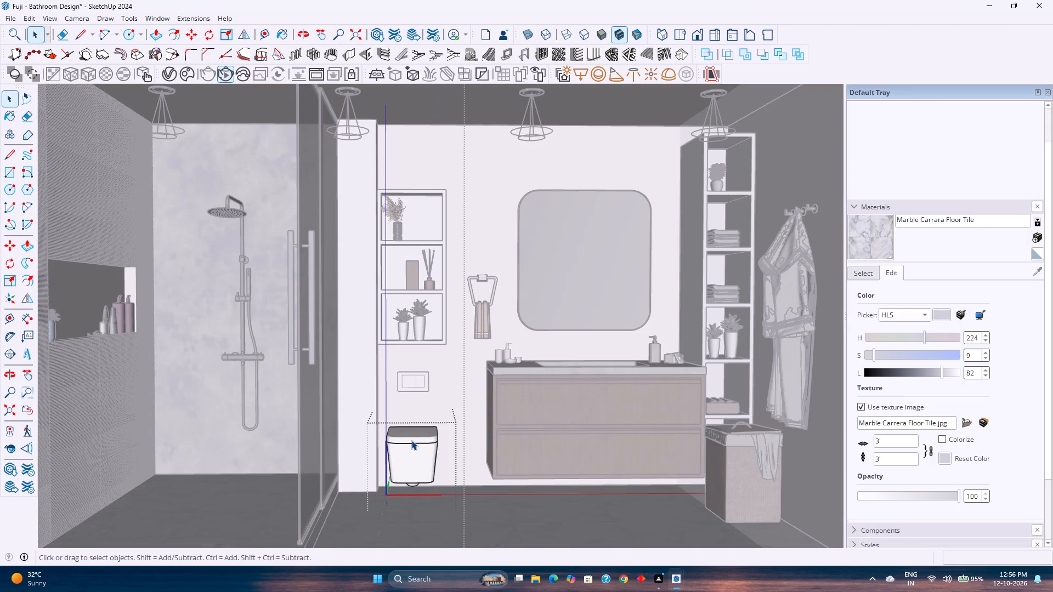
key("s")
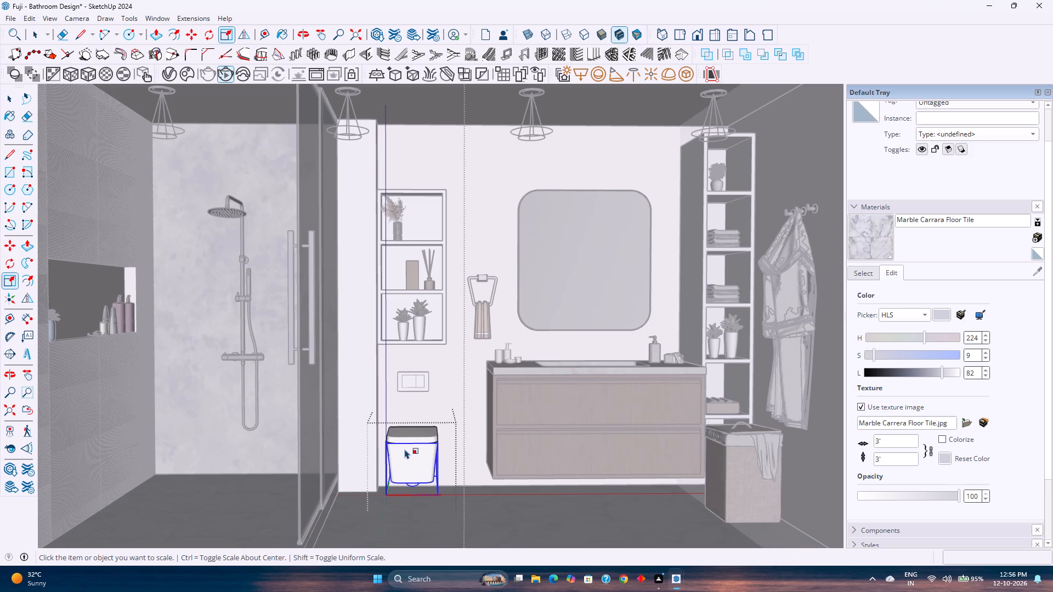
key("space")
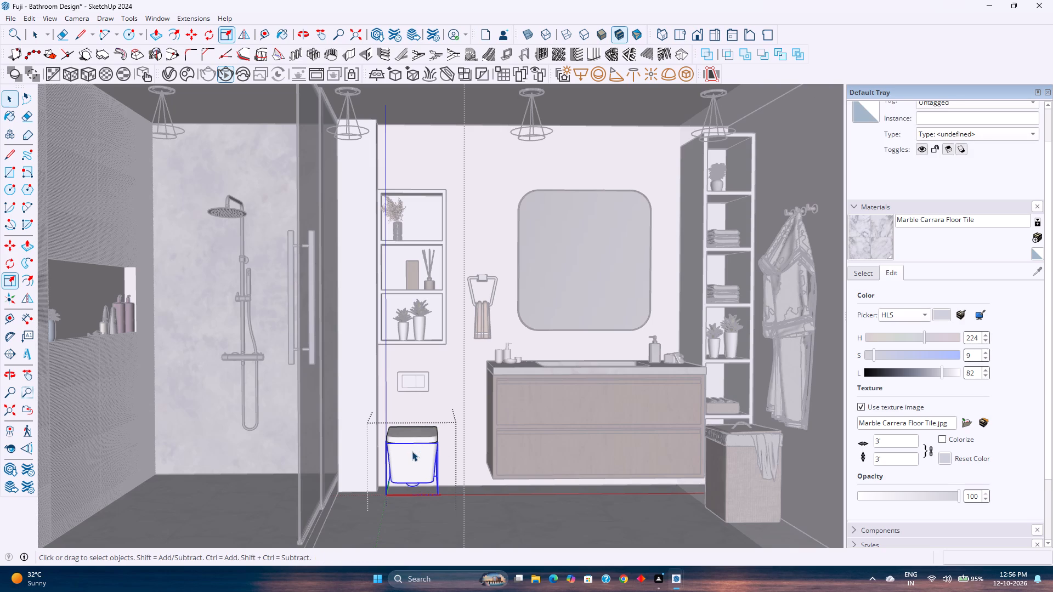
left_click(412, 451)
key("Escape")
left_click(412, 450)
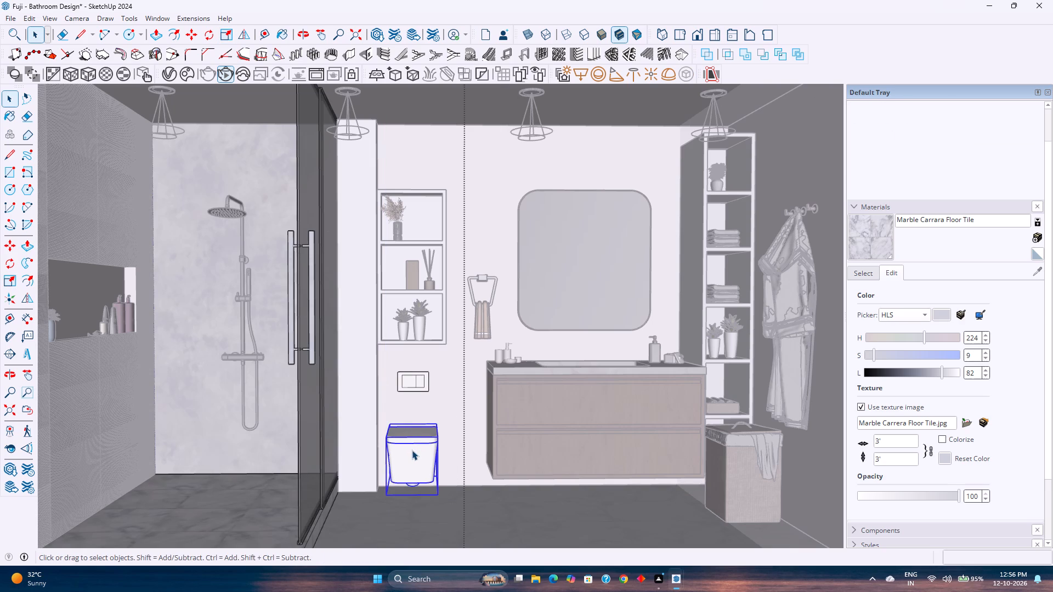
key("s")
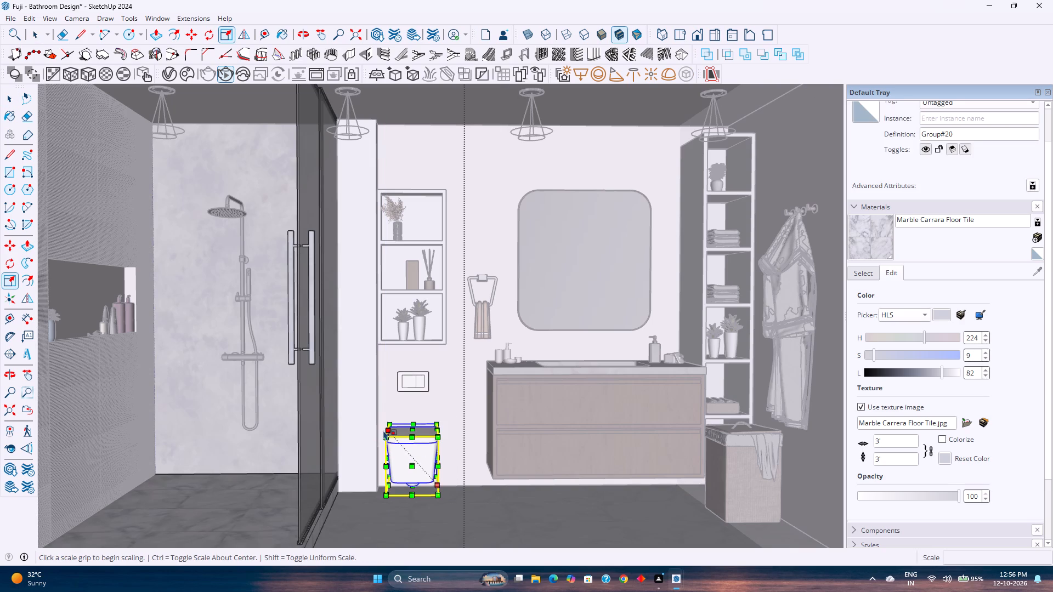
middle_click_drag(384, 430, 386, 532)
scroll(381, 434, "up", 6)
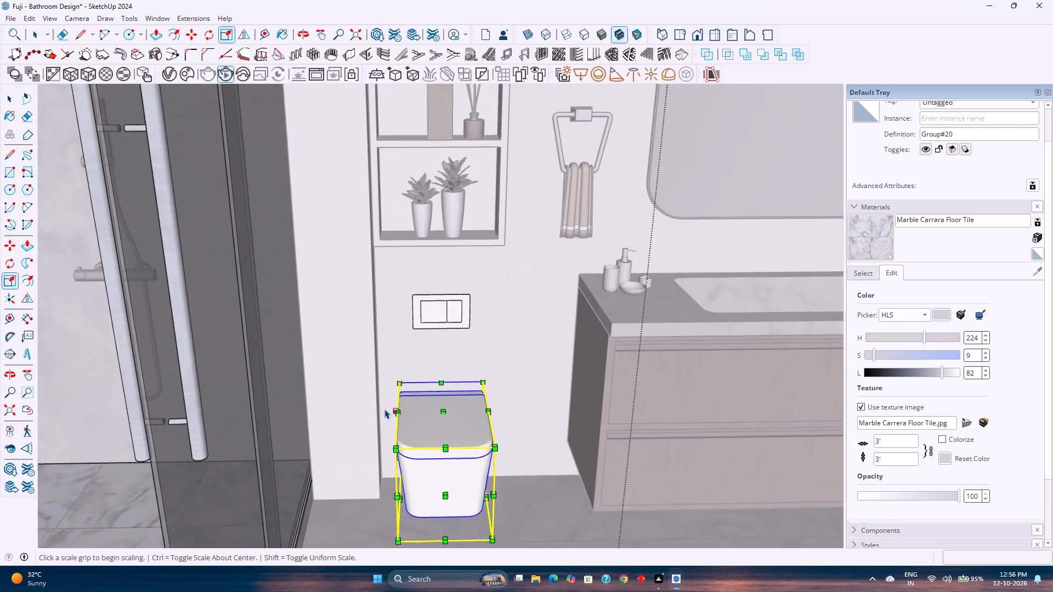
scroll(385, 409, "up", 3)
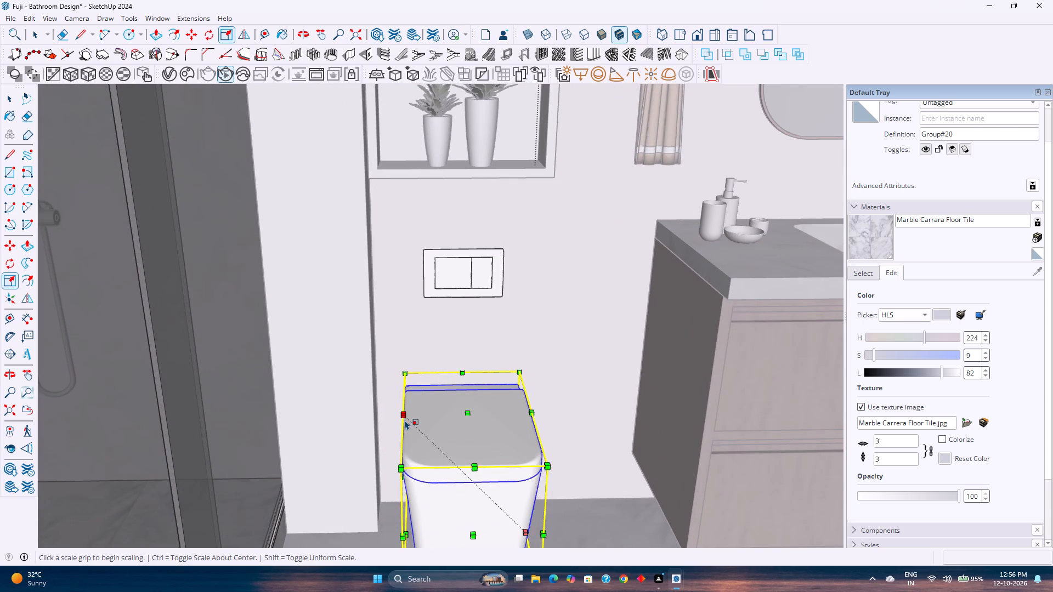
middle_click_drag(394, 448, 445, 406)
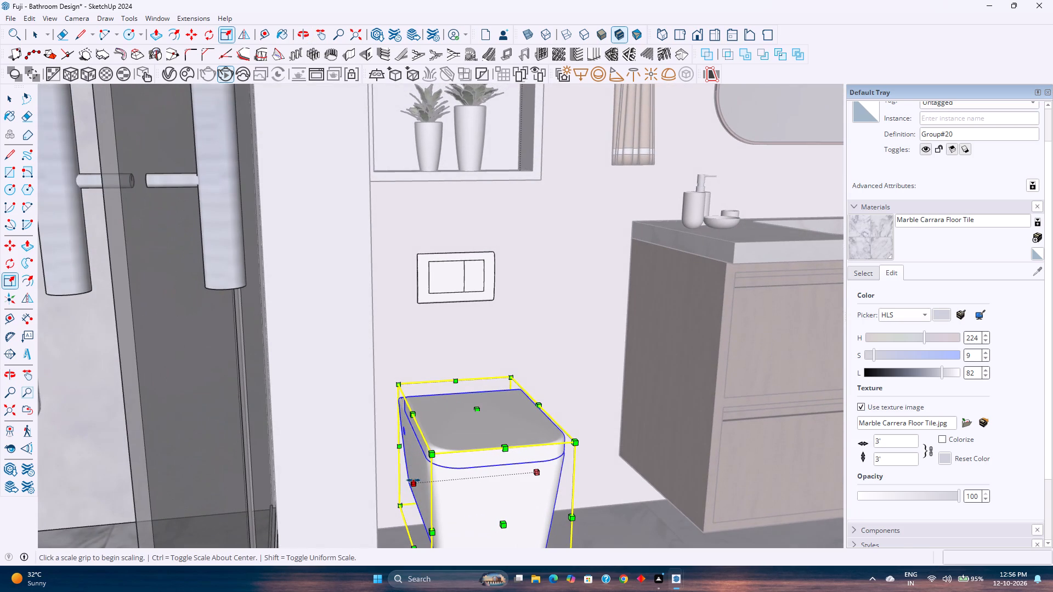
left_click(413, 480)
left_click(395, 487)
Scale the toilet slightly wider along the red axis toward the vanity side and finish scaling.
middle_click_drag(444, 485, 296, 456)
left_click(499, 487)
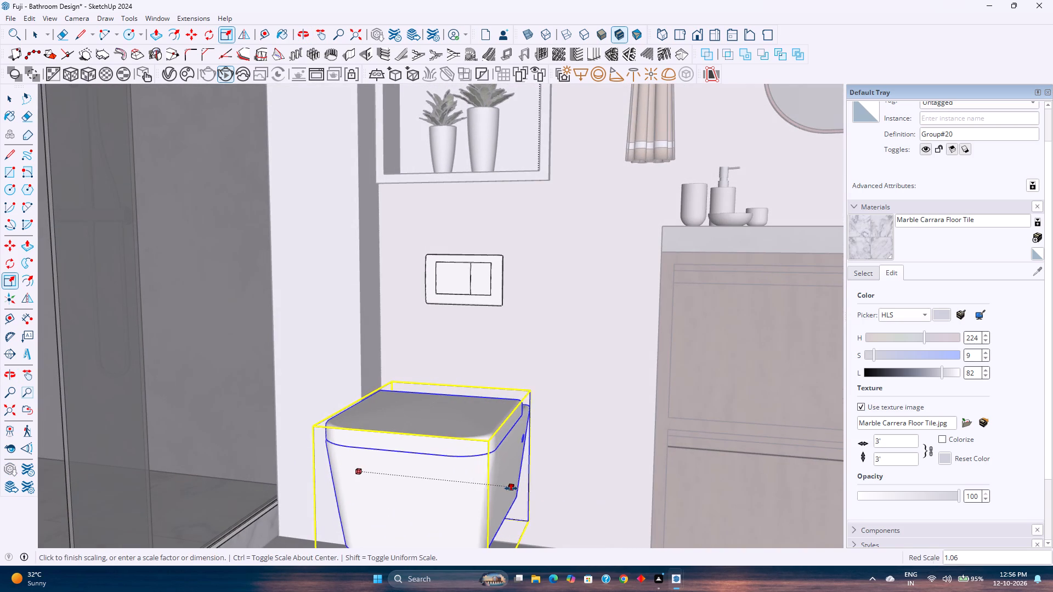
left_click(520, 492)
middle_click_drag(412, 501, 479, 460)
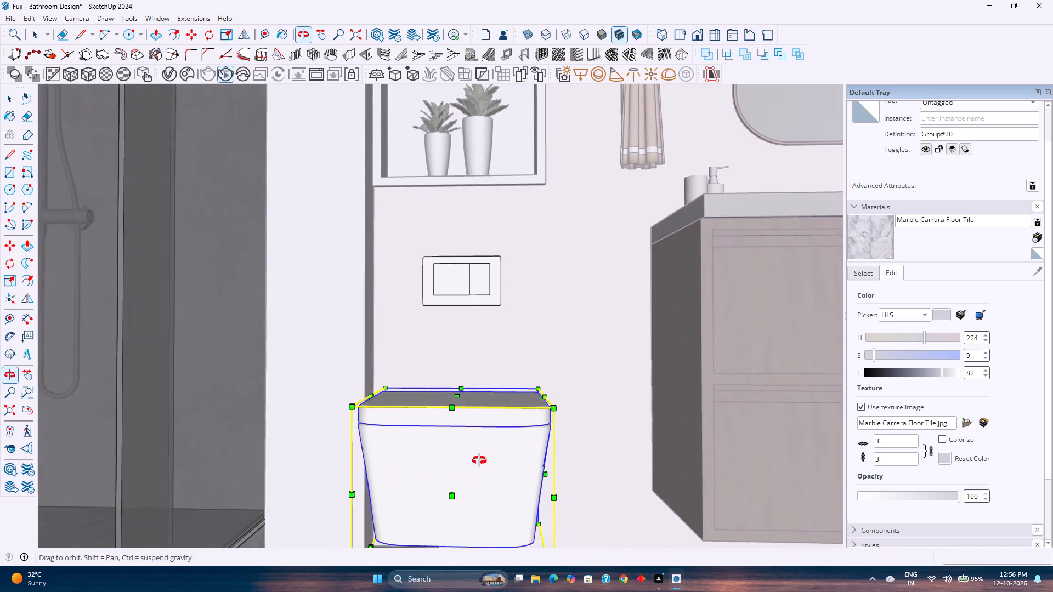
middle_click_drag(479, 460, 490, 498)
key("space")
key("Escape")
Scale the wall-hung toilet slightly taller by raising the top of its lid.
scroll(485, 487, "down", 5)
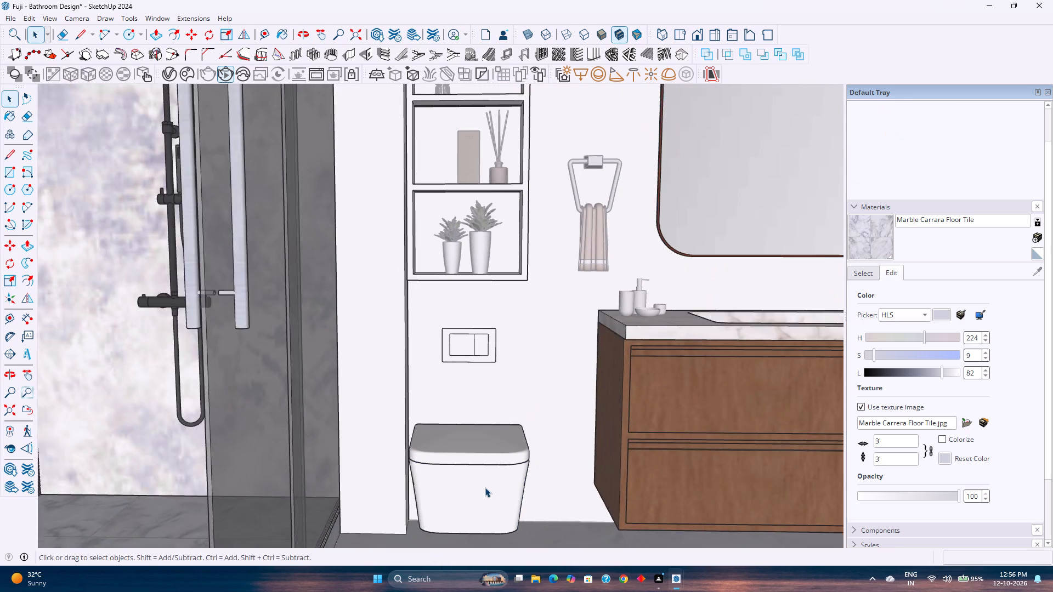
middle_click_drag(485, 487, 478, 453)
left_click(478, 453)
double_click(466, 479)
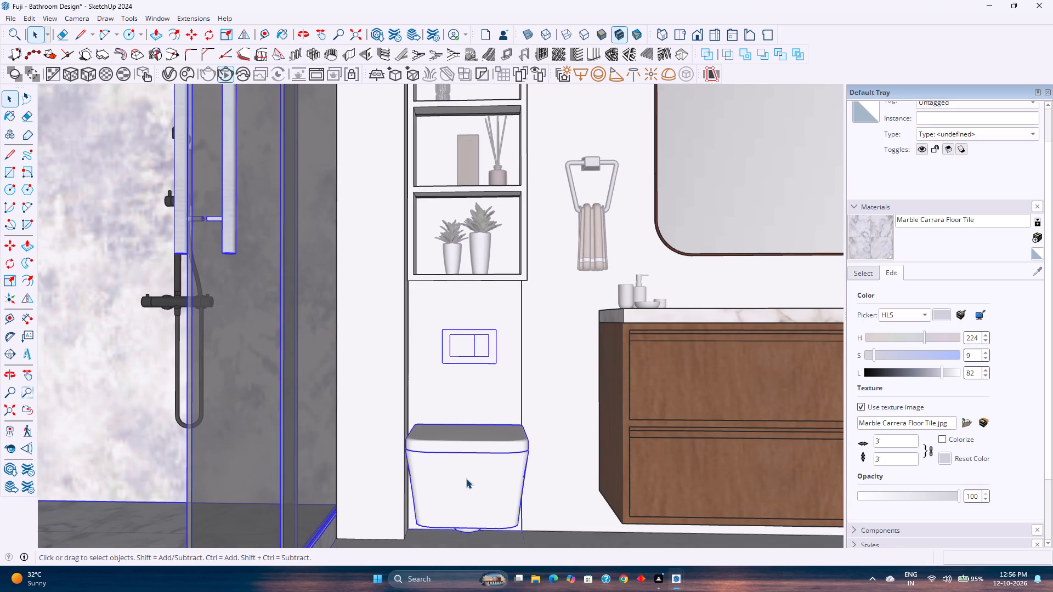
left_click(467, 478)
key("s")
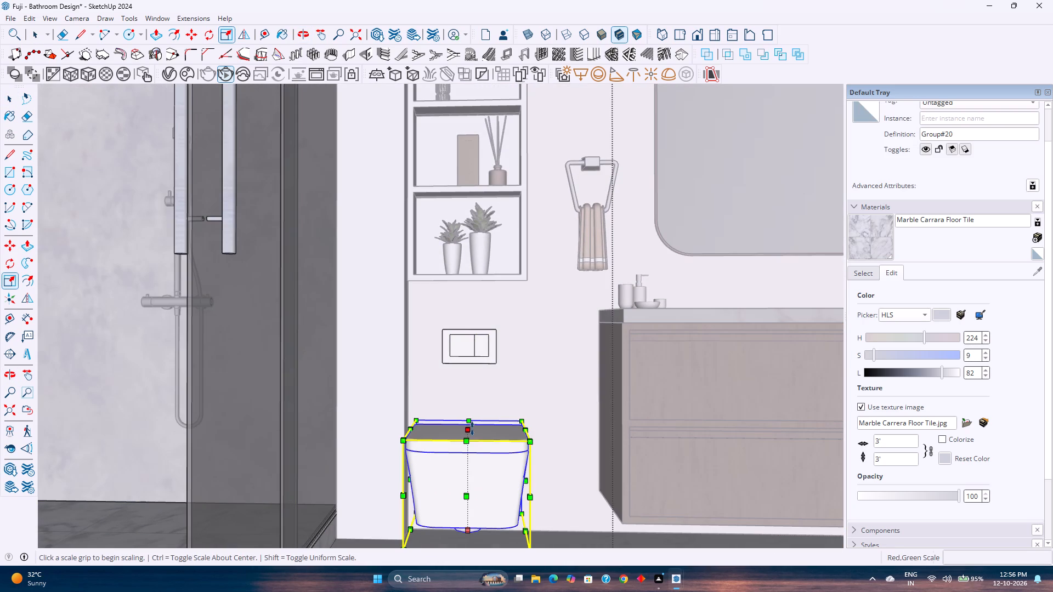
left_click(472, 429)
left_click(473, 423)
key("space")
key("Escape")
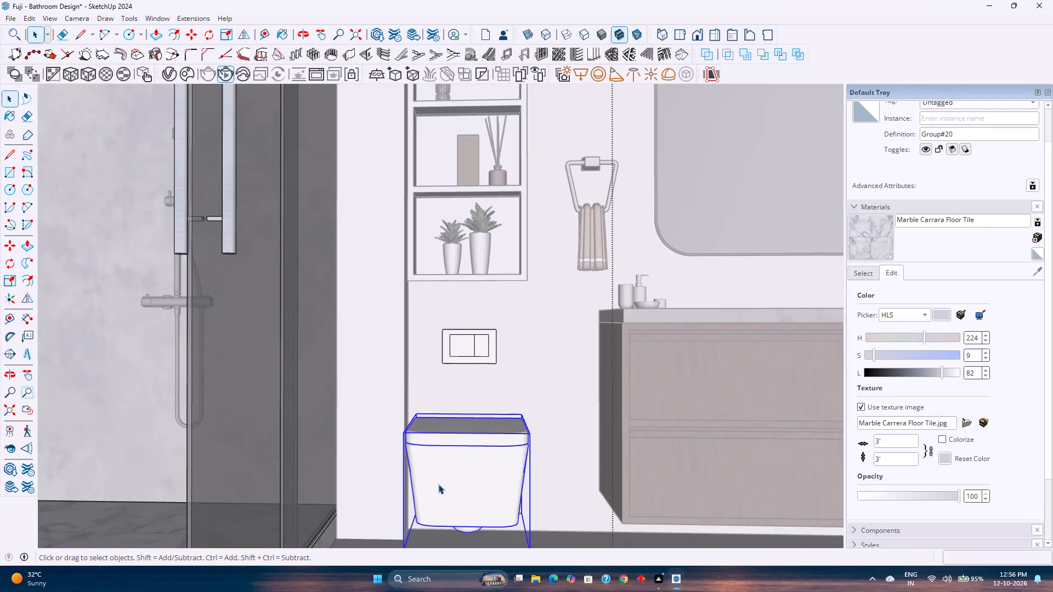
Scale the toilet's depth along the green axis to about 1.05, extending its front into the room.
scroll(438, 484, "down", 4)
middle_click_drag(438, 484, 450, 462)
scroll(450, 462, "down", 1)
middle_click_drag(450, 462, 351, 591)
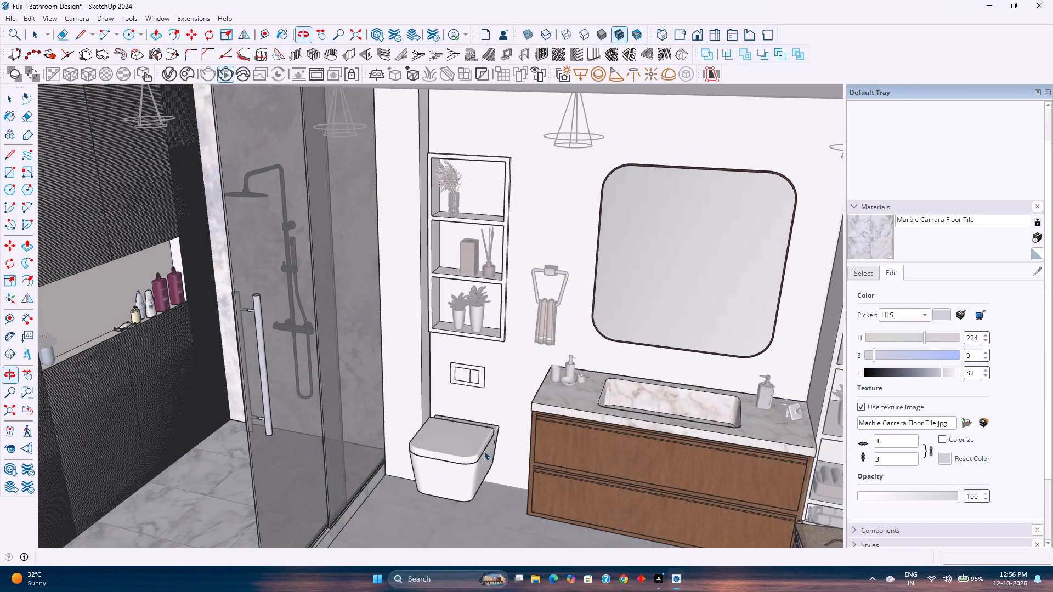
scroll(475, 437, "up", 4)
middle_click_drag(475, 437, 433, 534)
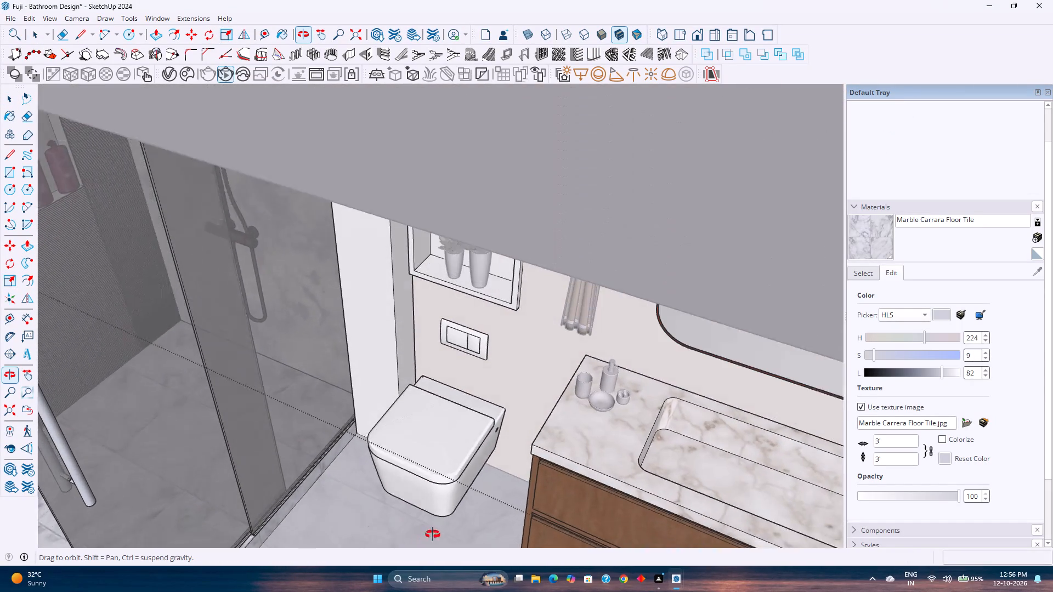
middle_click_drag(433, 534, 451, 521)
left_click(450, 463)
double_click(450, 463)
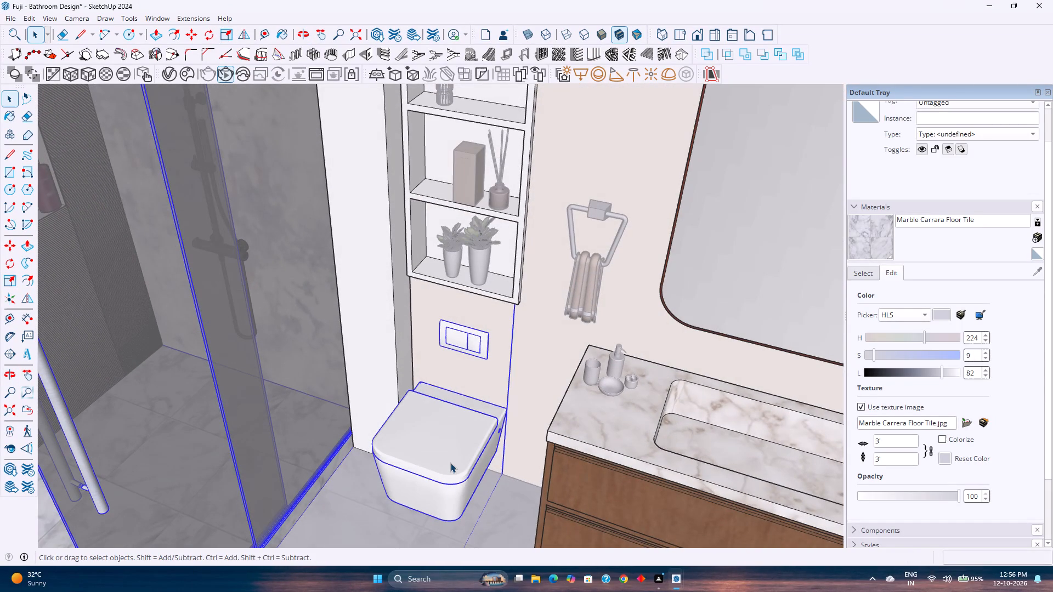
left_click(450, 463)
key("s")
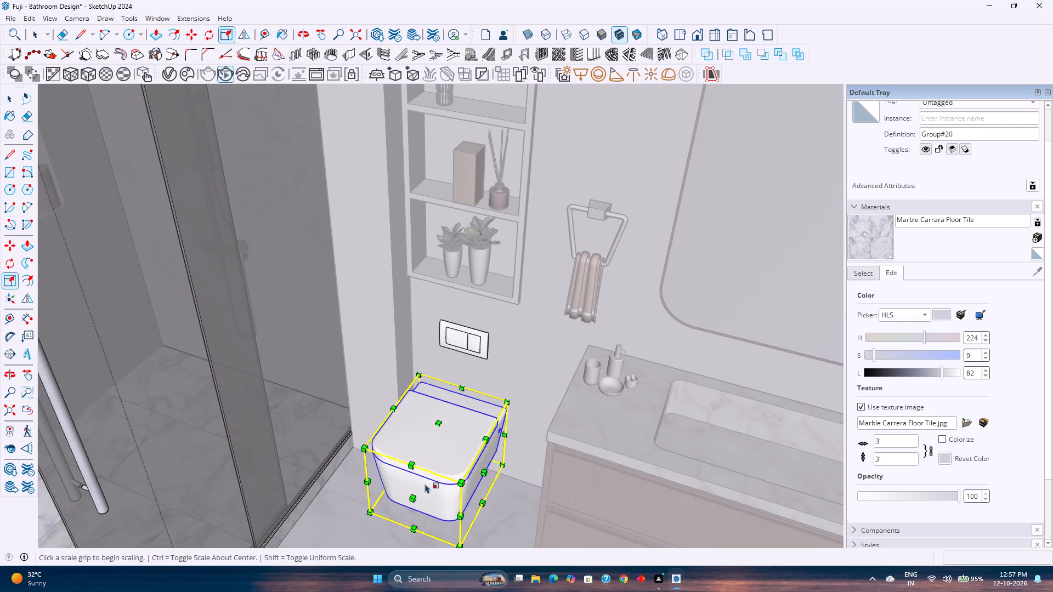
left_click(415, 496)
left_click(410, 503)
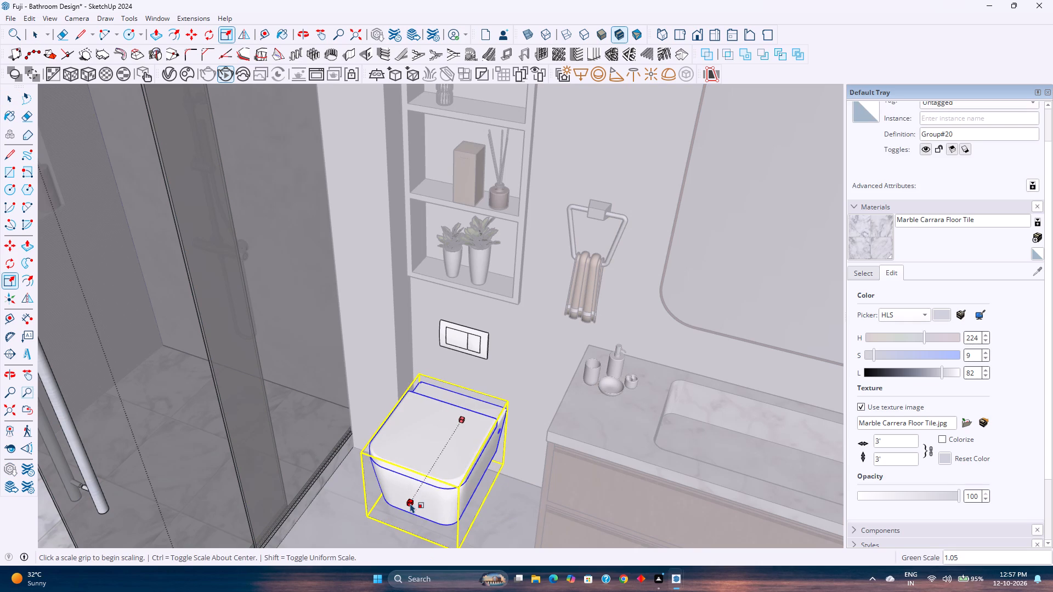
key("space")
key("Escape")
Leave the nested groups and return the camera to the front view of the bathroom interior.
scroll(412, 501, "down", 2)
middle_click_drag(412, 501, 478, 446)
scroll(482, 442, "down", 6)
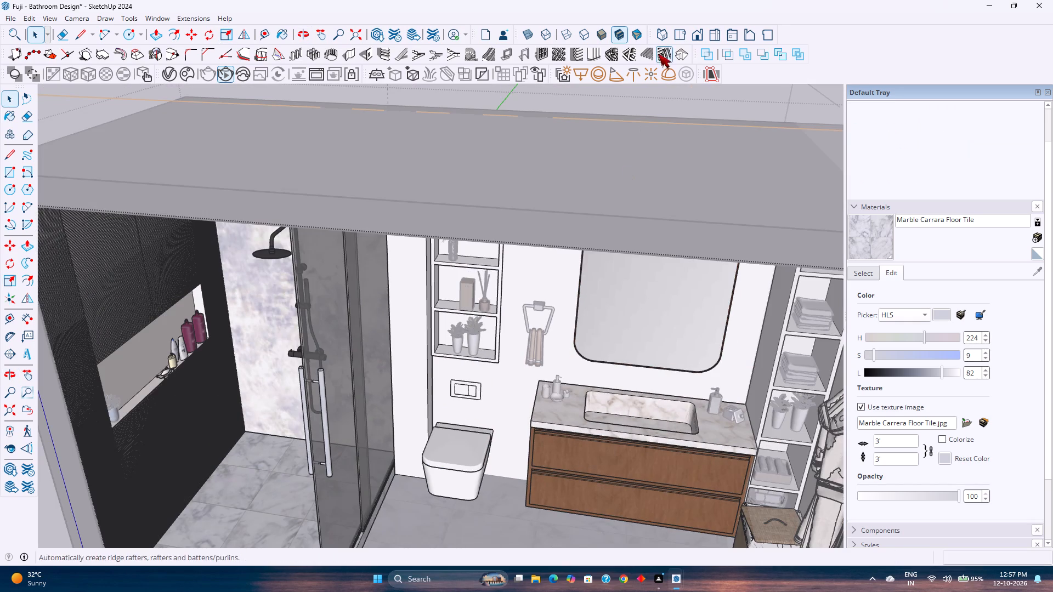
left_click(714, 30)
left_click(717, 33)
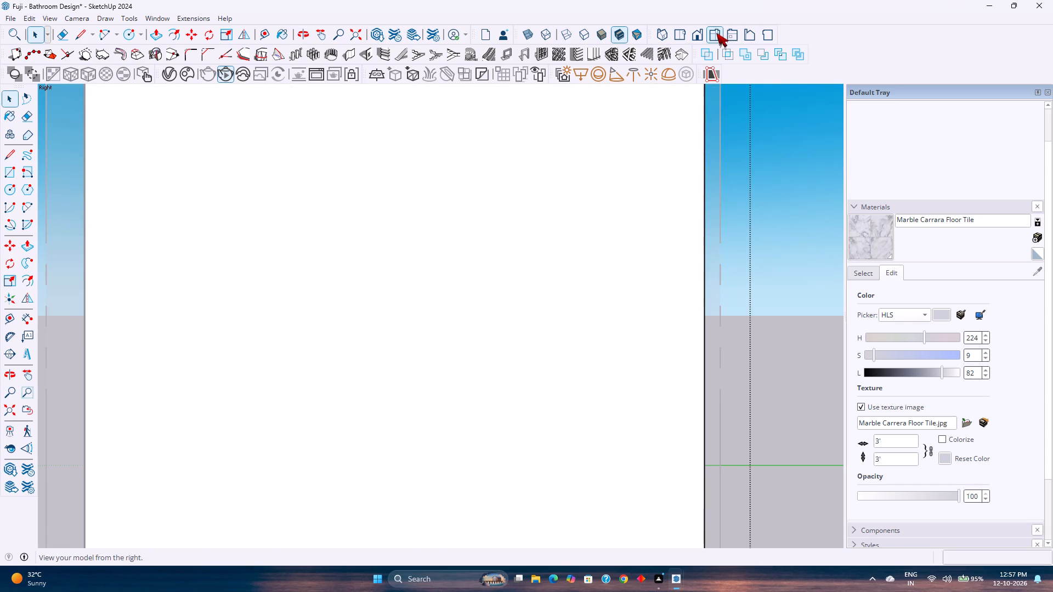
left_click(691, 33)
key("Escape")
key("Escape")
key("Escape")
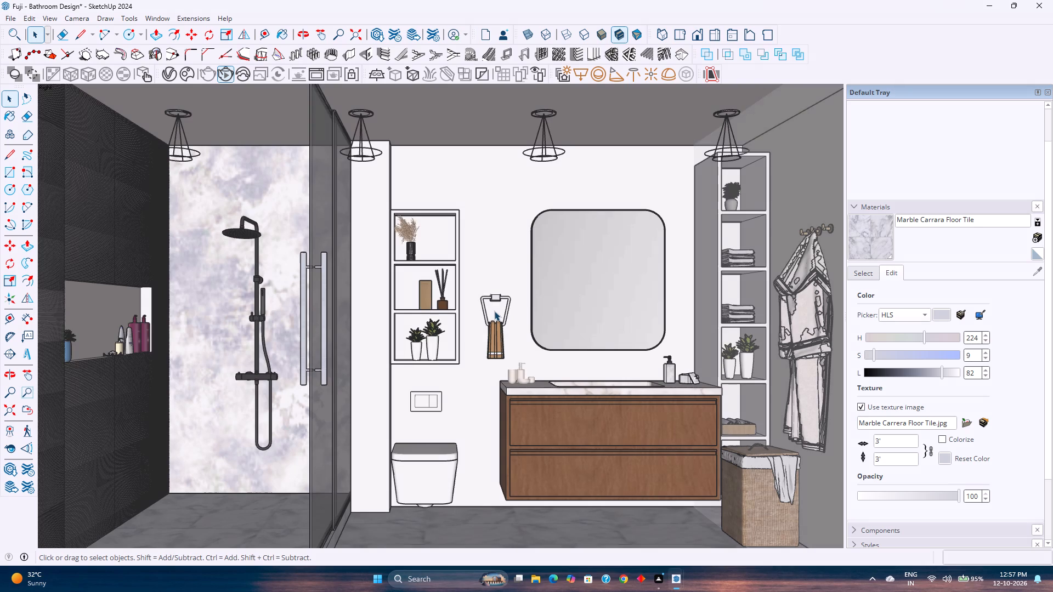
key("Escape")
key("Escape")
Bring back the V-Ray Frame Buffer to check the resized toilet and the framing in the render.
left_click(694, 528)
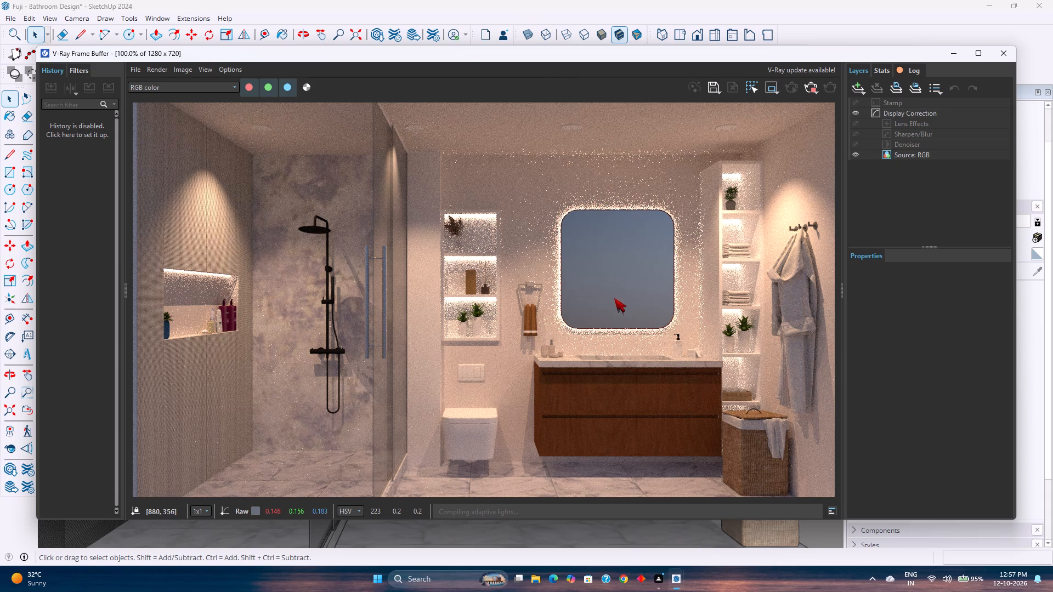
middle_click(479, 536, "shift")
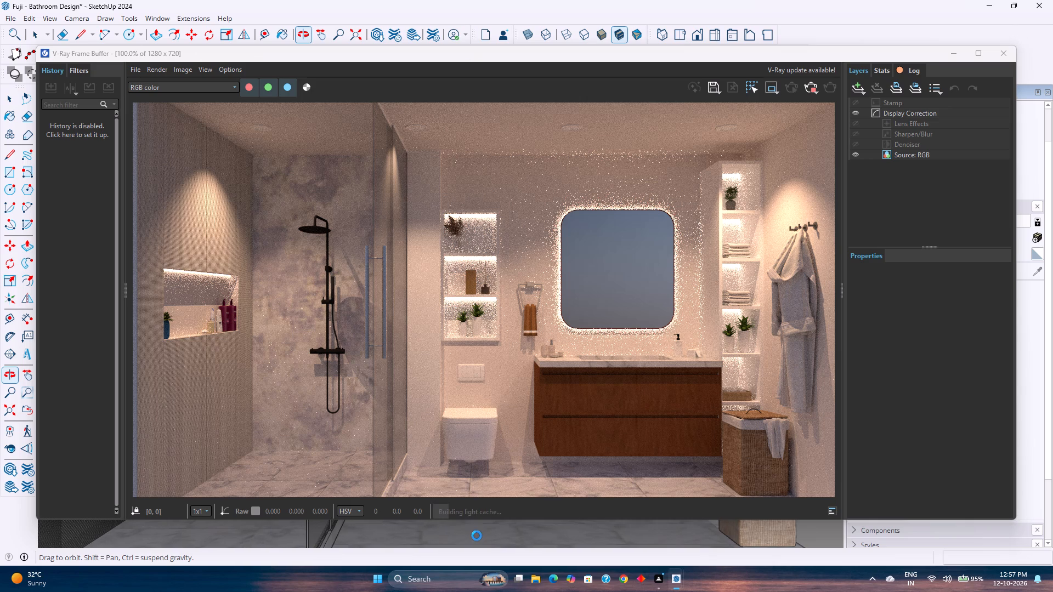
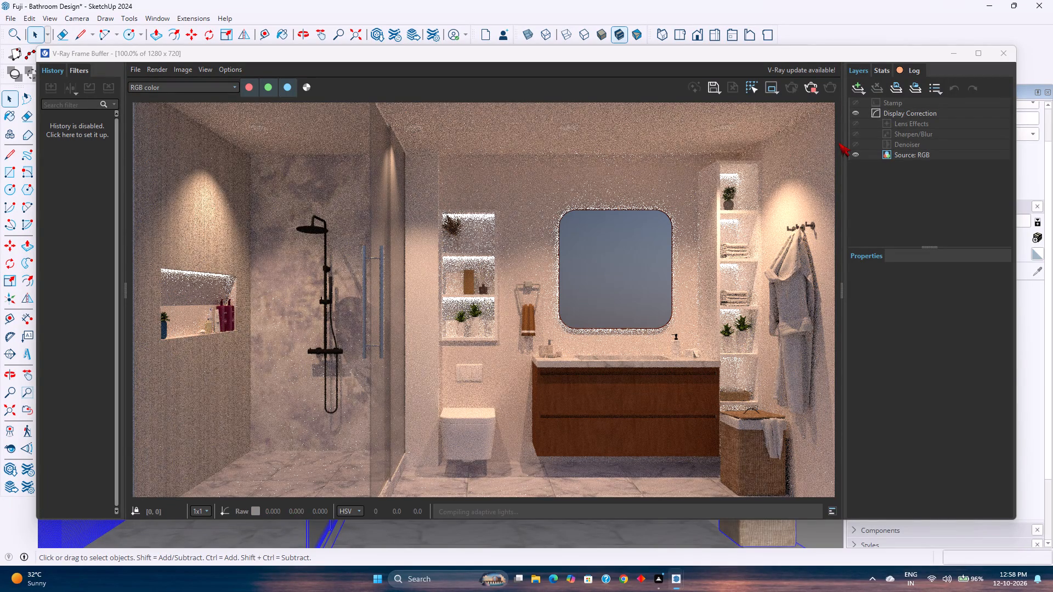
Restart the production render of the bathroom to check the current lighting, and stop it after the first pass.
left_click(811, 93)
left_click(834, 90)
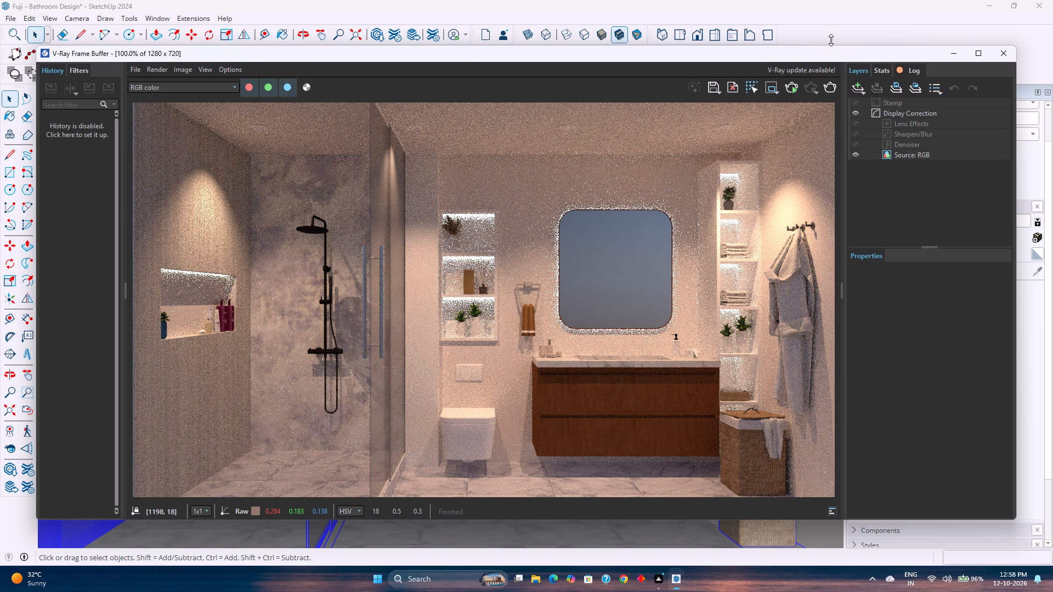
left_click(830, 86)
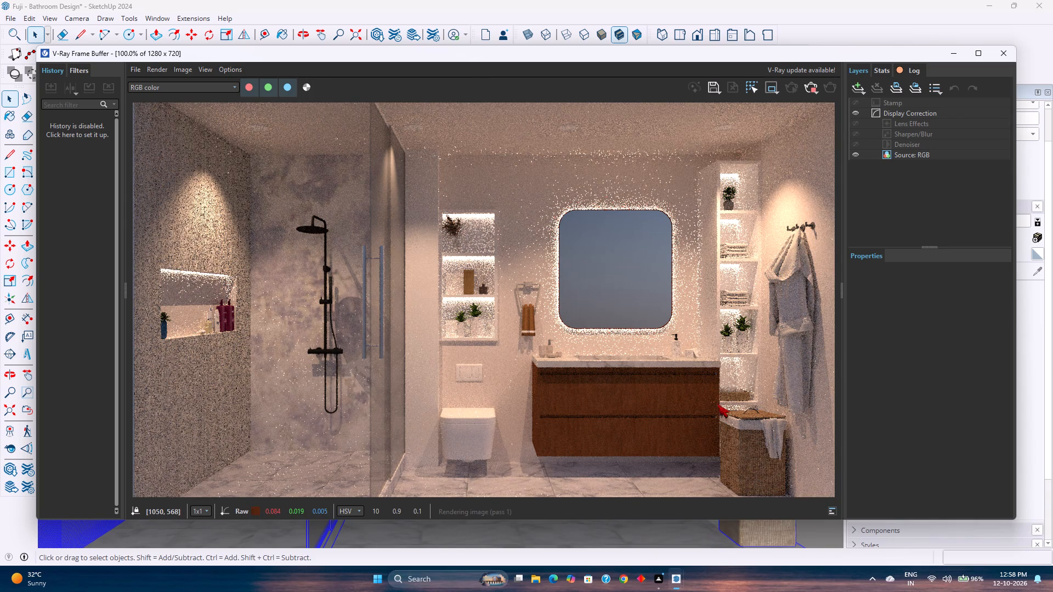
left_click(811, 90)
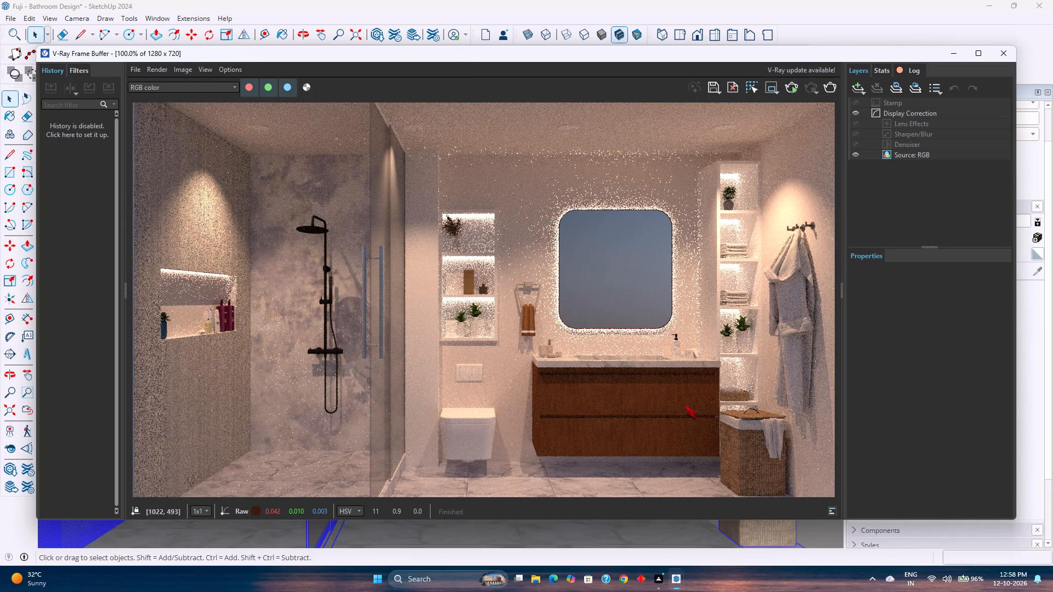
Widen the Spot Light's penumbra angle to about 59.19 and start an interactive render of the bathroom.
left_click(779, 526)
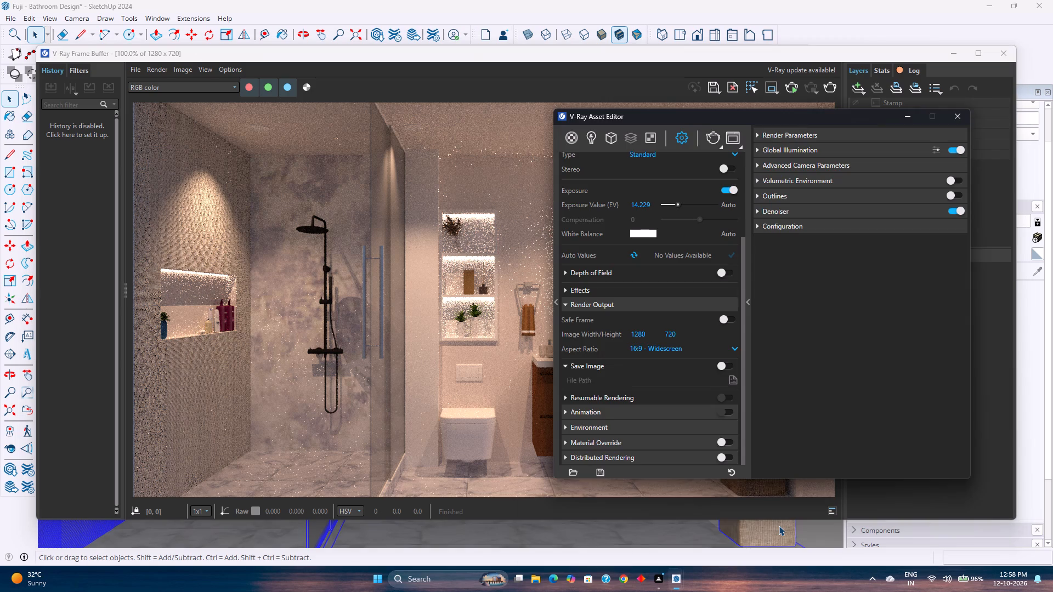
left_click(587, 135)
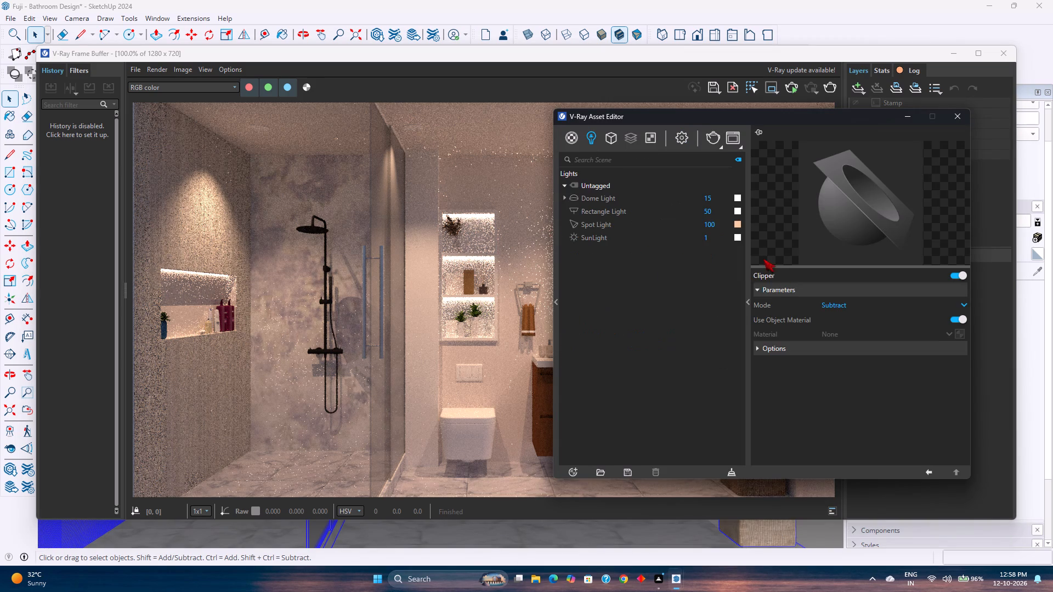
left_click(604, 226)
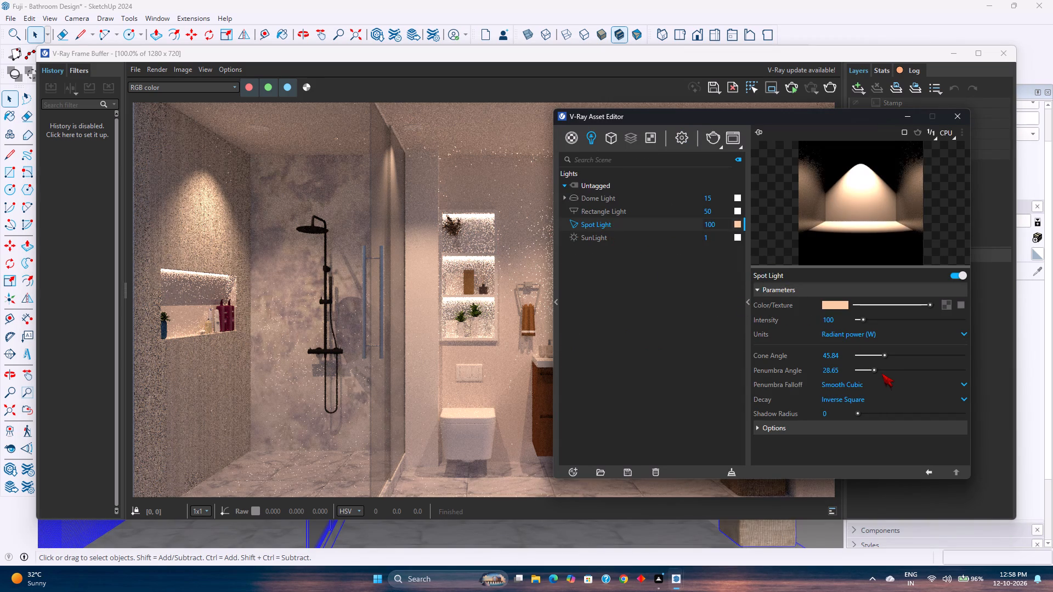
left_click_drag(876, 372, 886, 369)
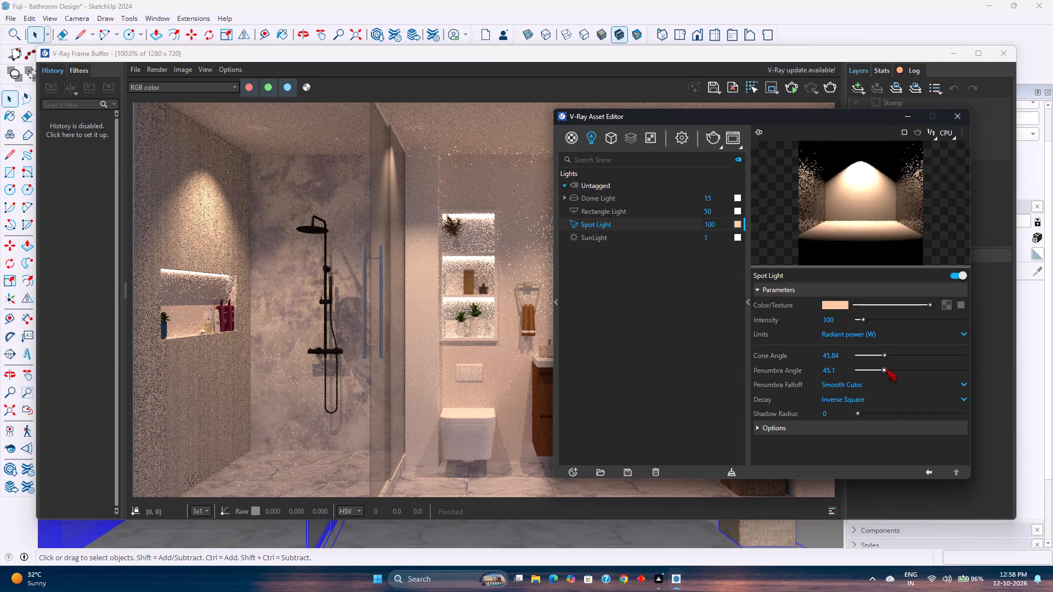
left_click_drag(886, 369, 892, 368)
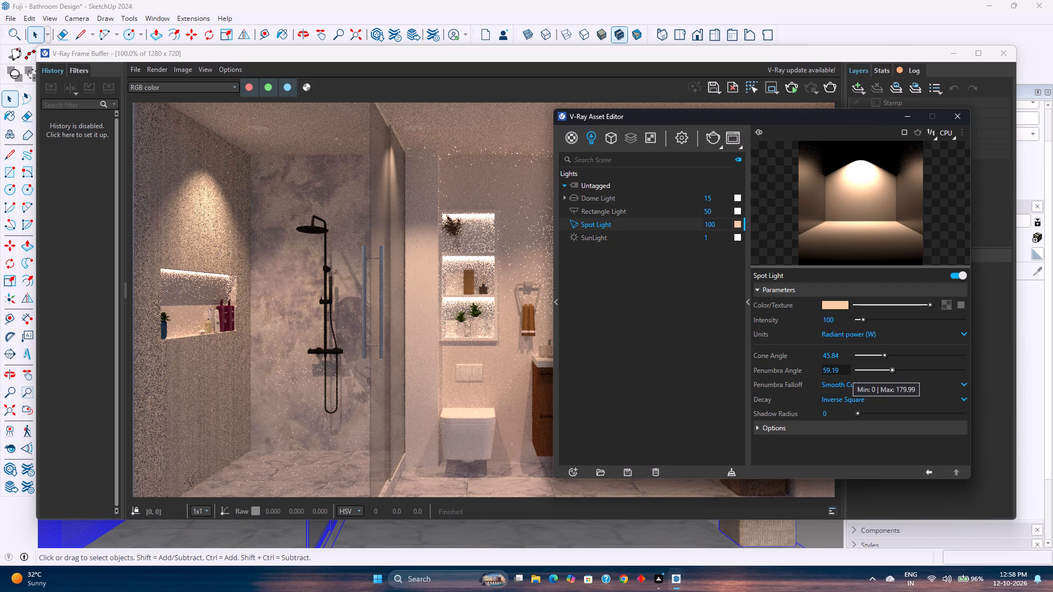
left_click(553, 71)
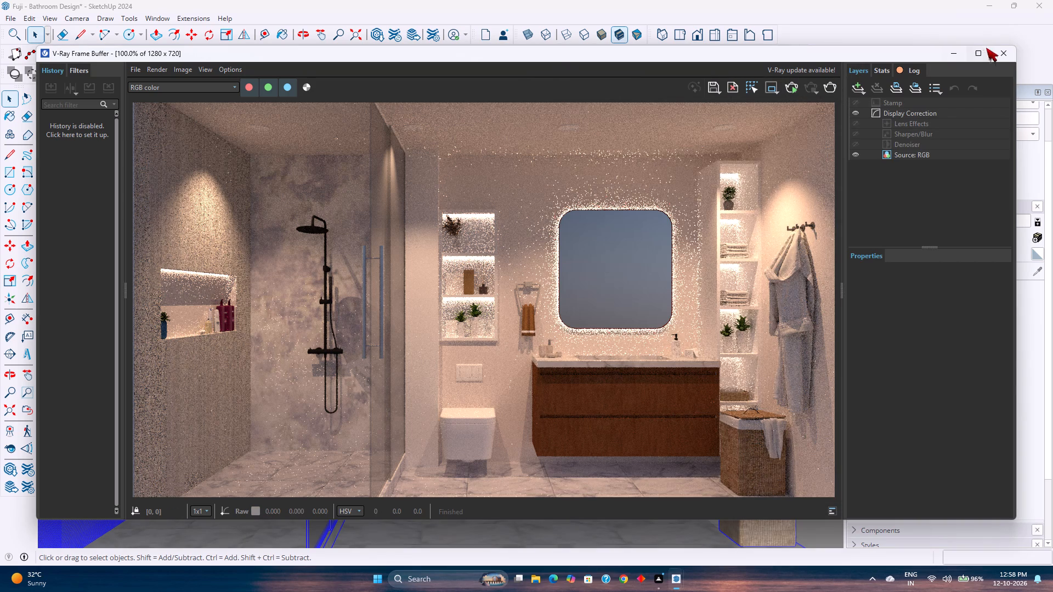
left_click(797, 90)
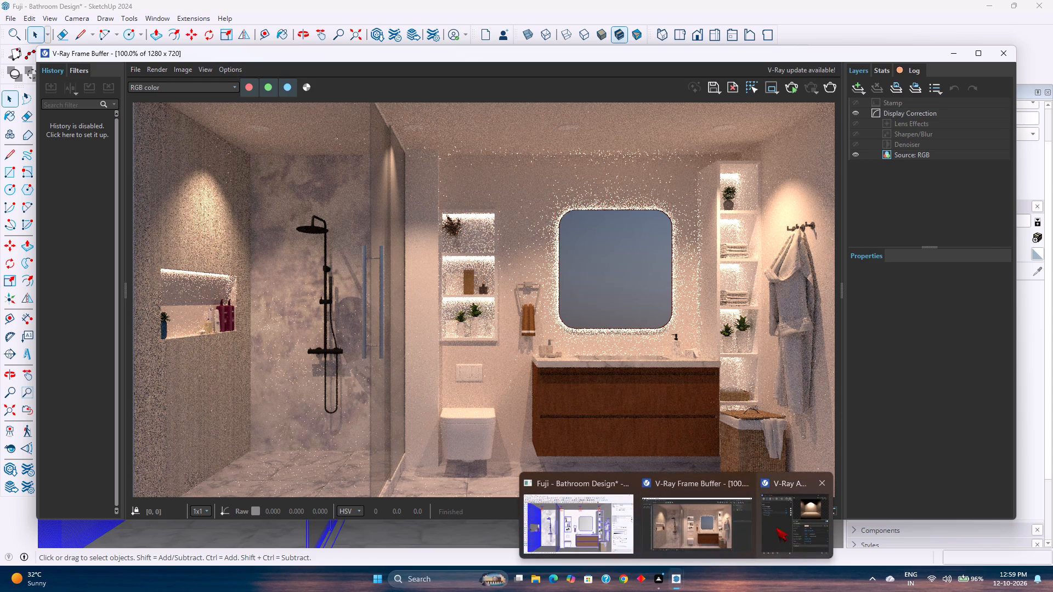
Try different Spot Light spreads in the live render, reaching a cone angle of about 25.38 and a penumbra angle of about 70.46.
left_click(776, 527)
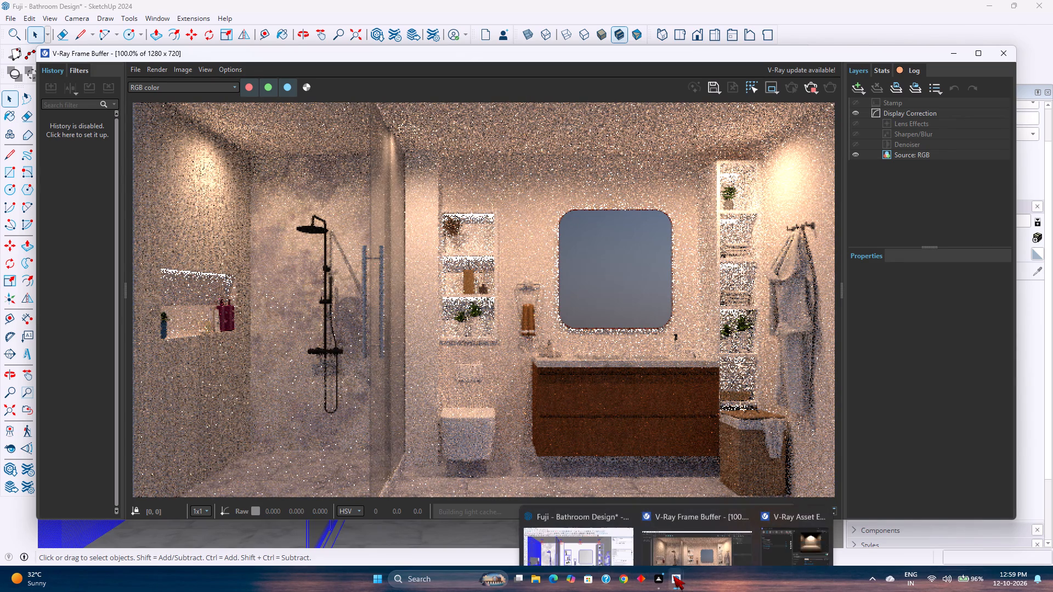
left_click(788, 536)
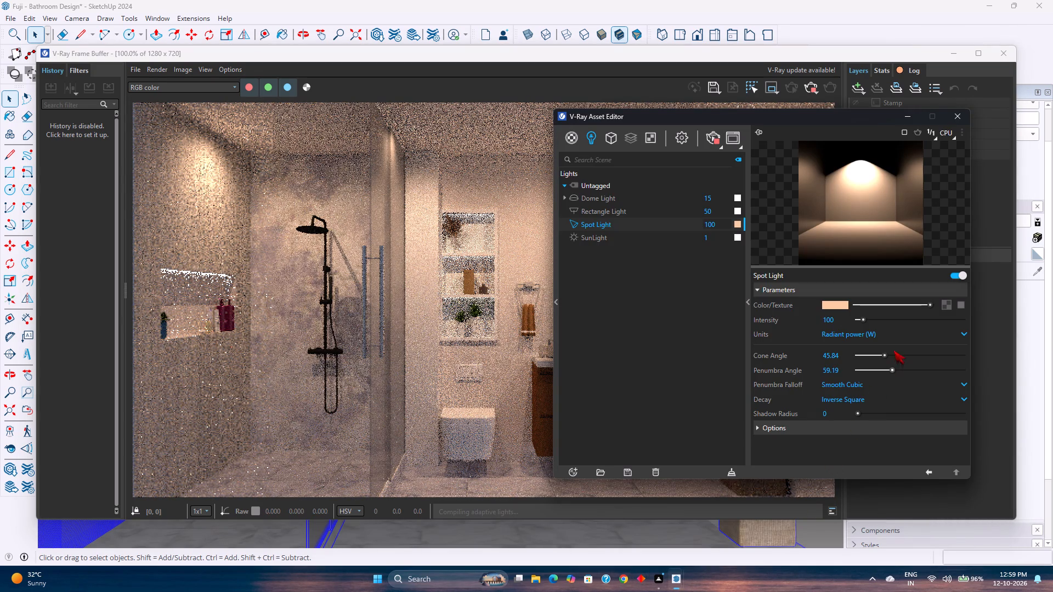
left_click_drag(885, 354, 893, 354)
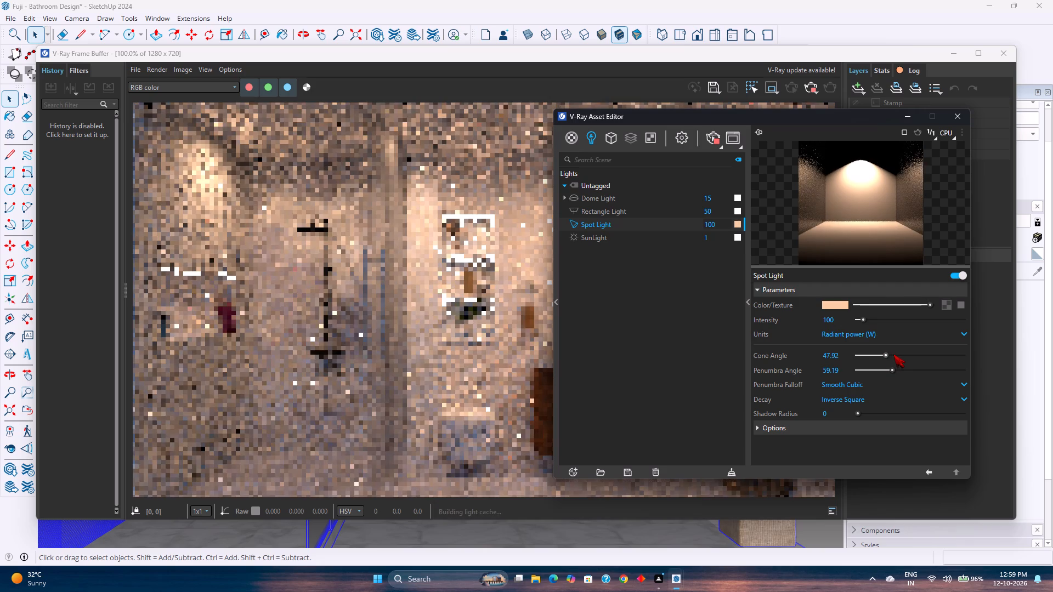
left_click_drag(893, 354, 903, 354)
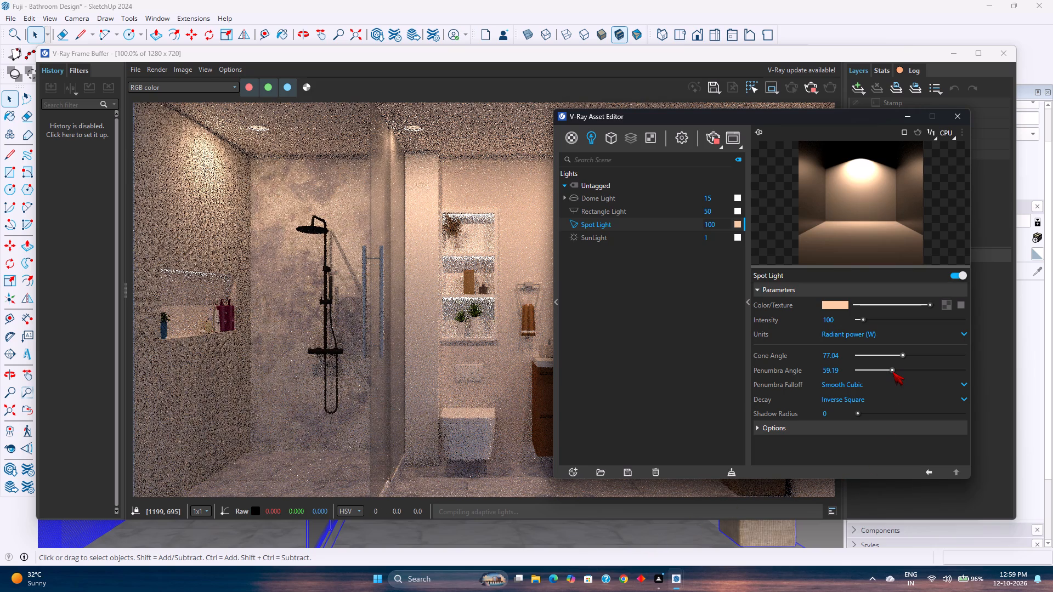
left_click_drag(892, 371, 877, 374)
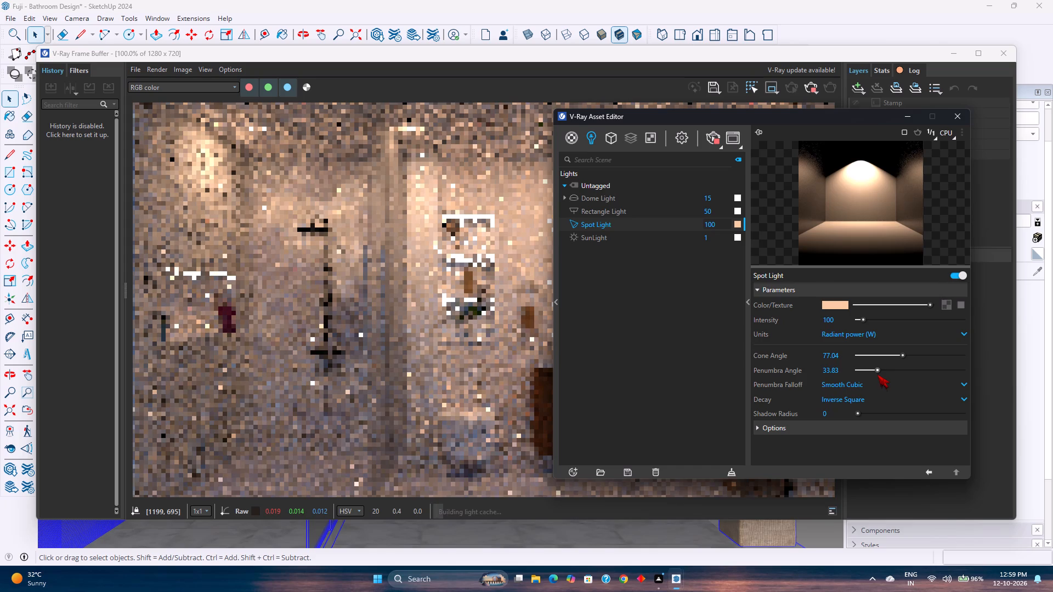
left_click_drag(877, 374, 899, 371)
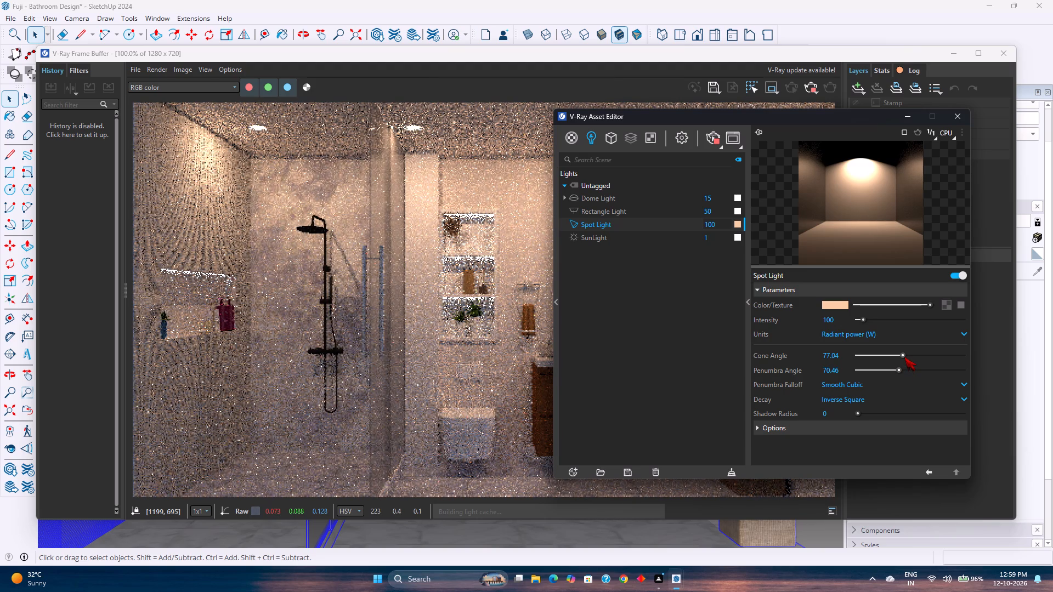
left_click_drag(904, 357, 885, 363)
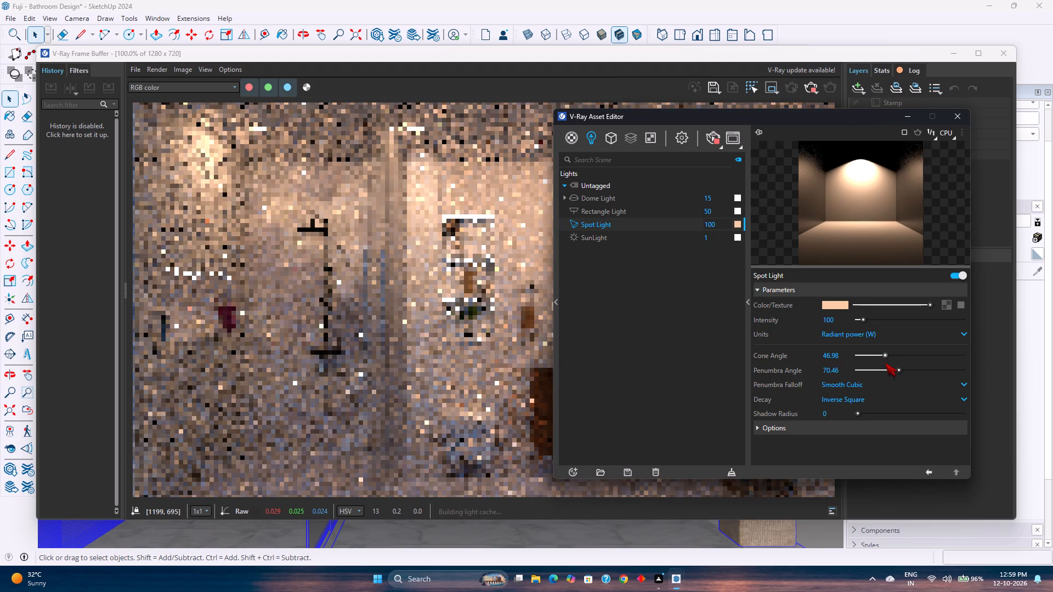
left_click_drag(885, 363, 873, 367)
Set the Spot Light's cone angle to exactly 25 and its penumbra angle to 76, and close the V-Ray Asset Editor.
double_click(843, 357)
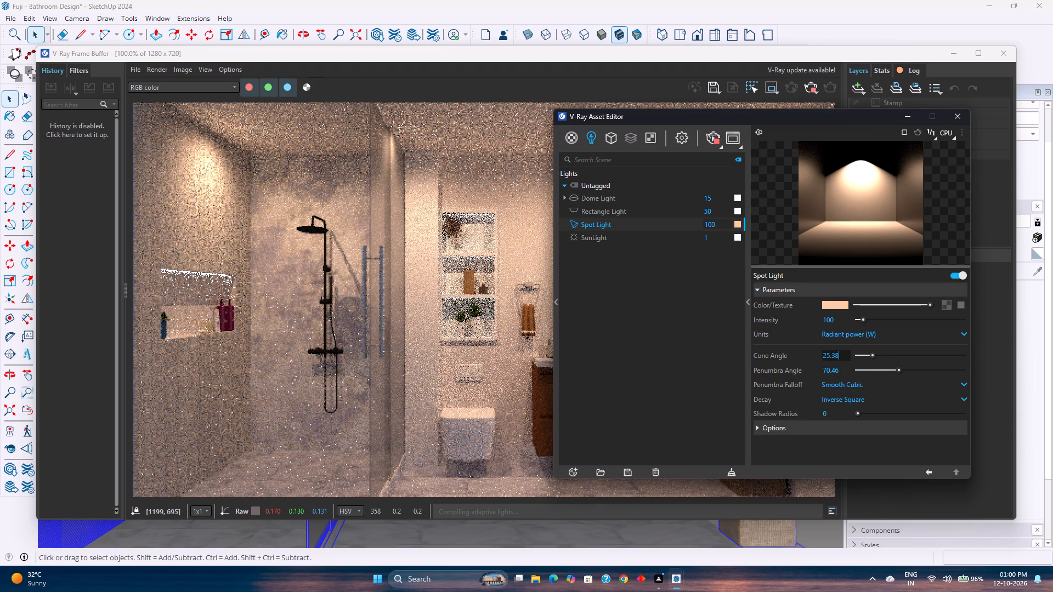
type("25")
key("Return")
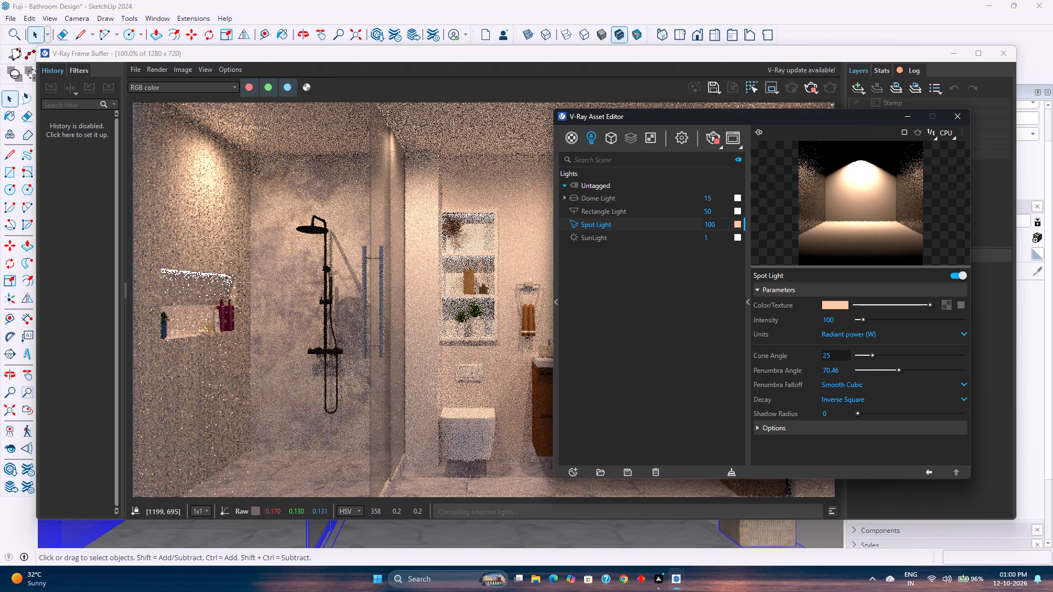
double_click(840, 372)
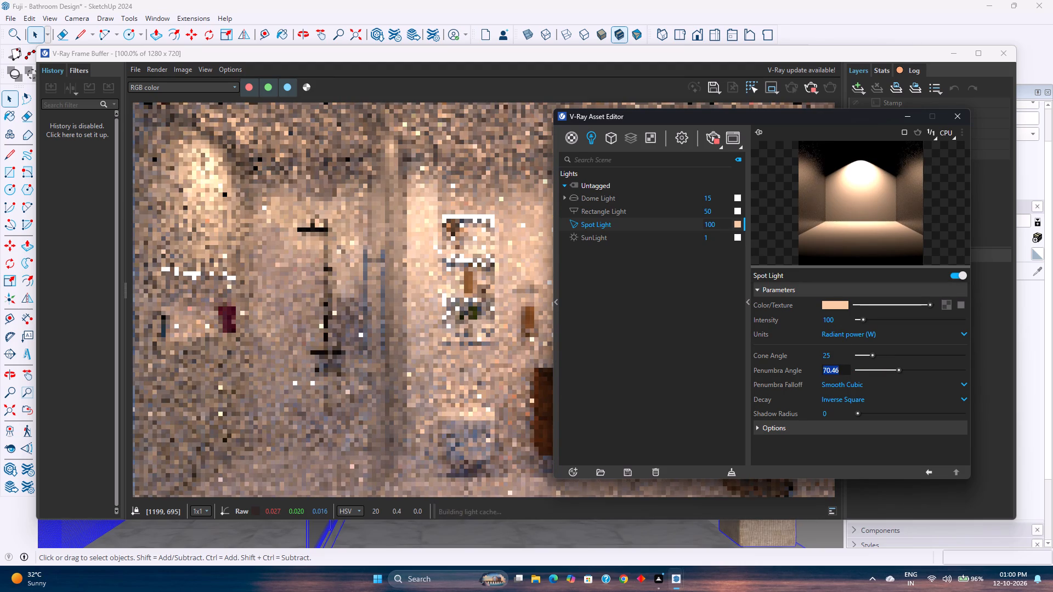
type("76")
key("Return")
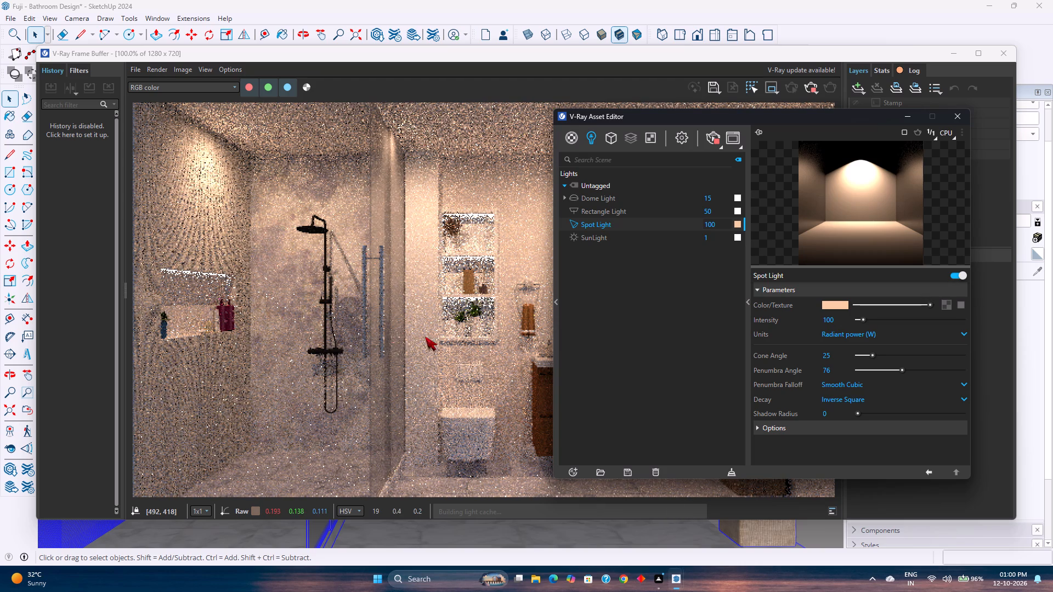
left_click(955, 118)
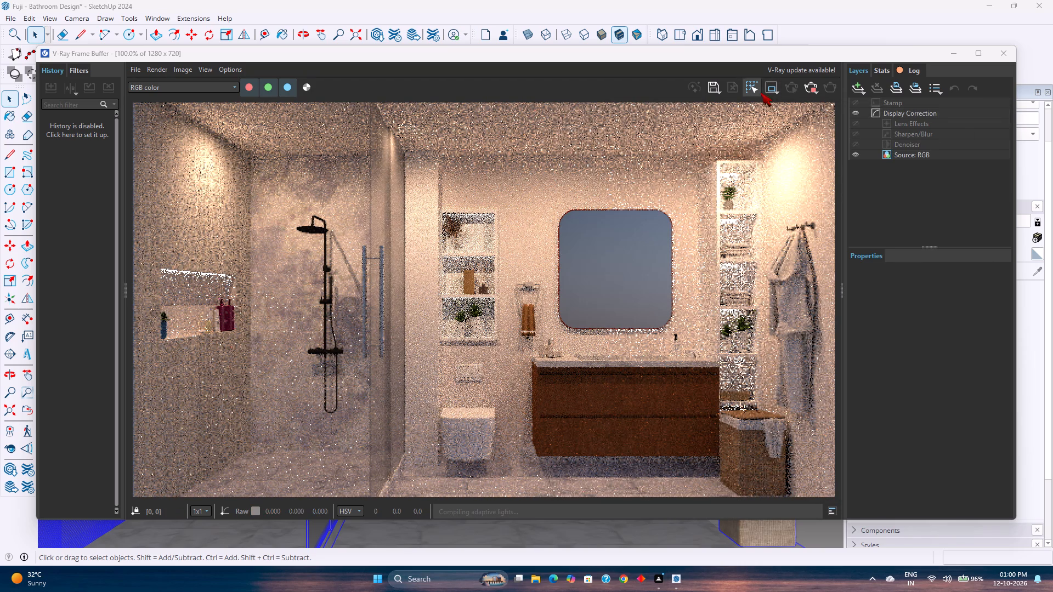
Stop the interactive render and start a production render with the new spot light settings.
left_click(812, 87)
left_click(826, 89)
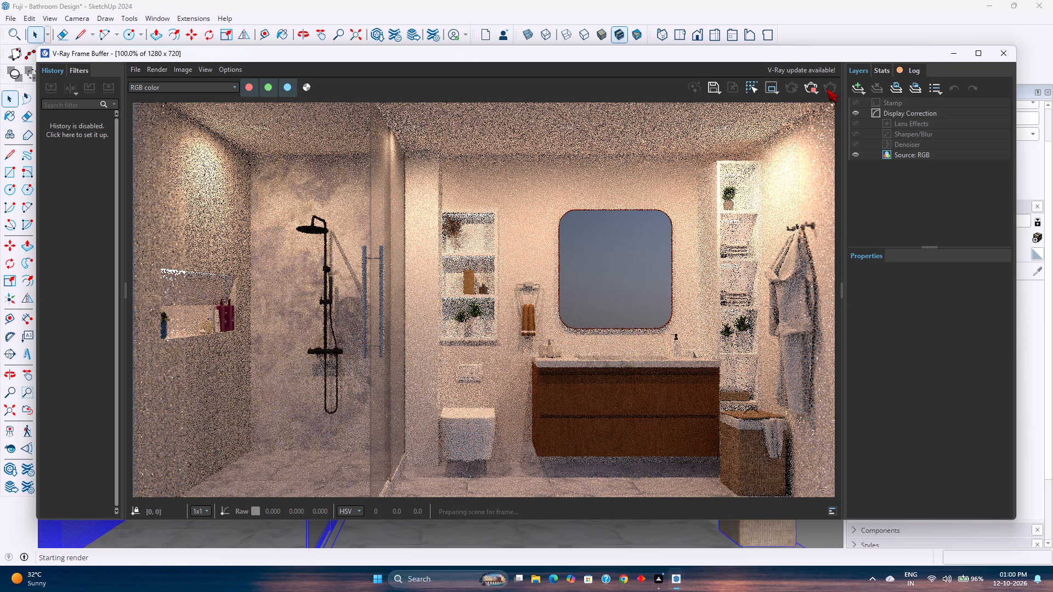
Try the OCIO mode in the render's Display Correction layer and switch it to Gamma 2.2.
left_click(907, 113)
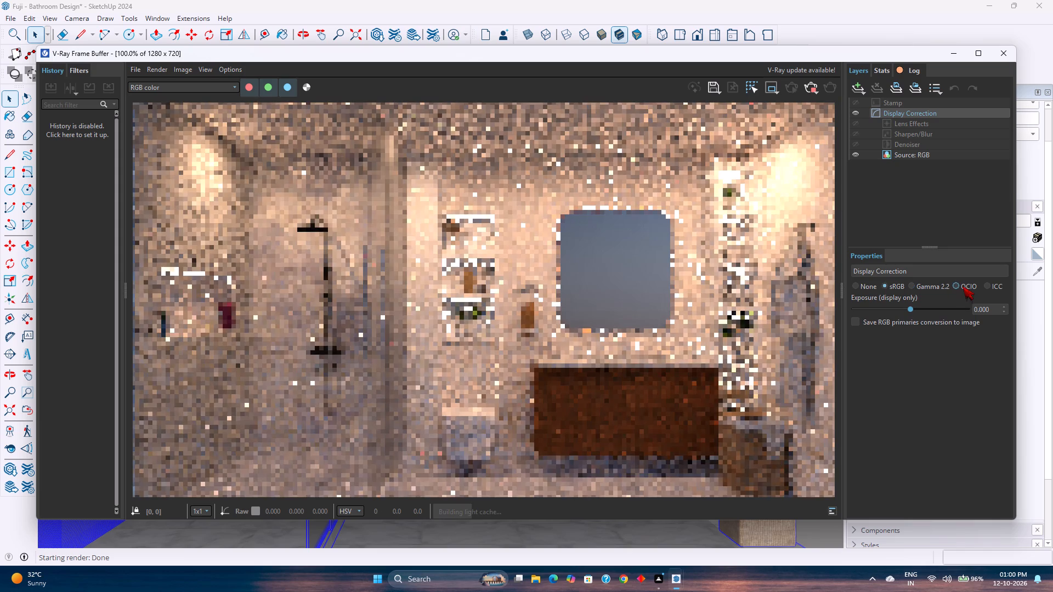
left_click(963, 286)
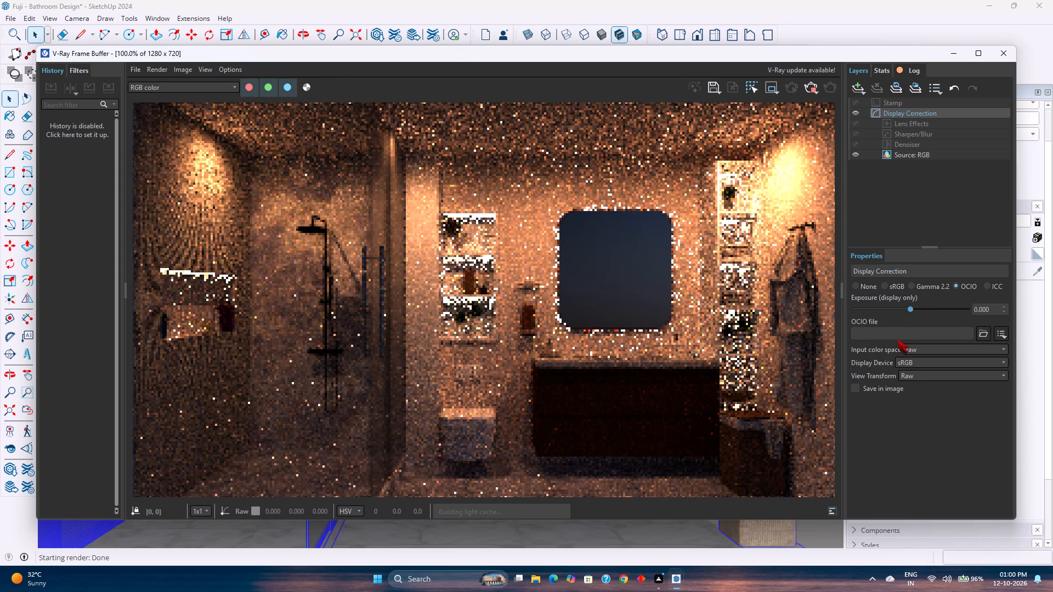
left_click(932, 289)
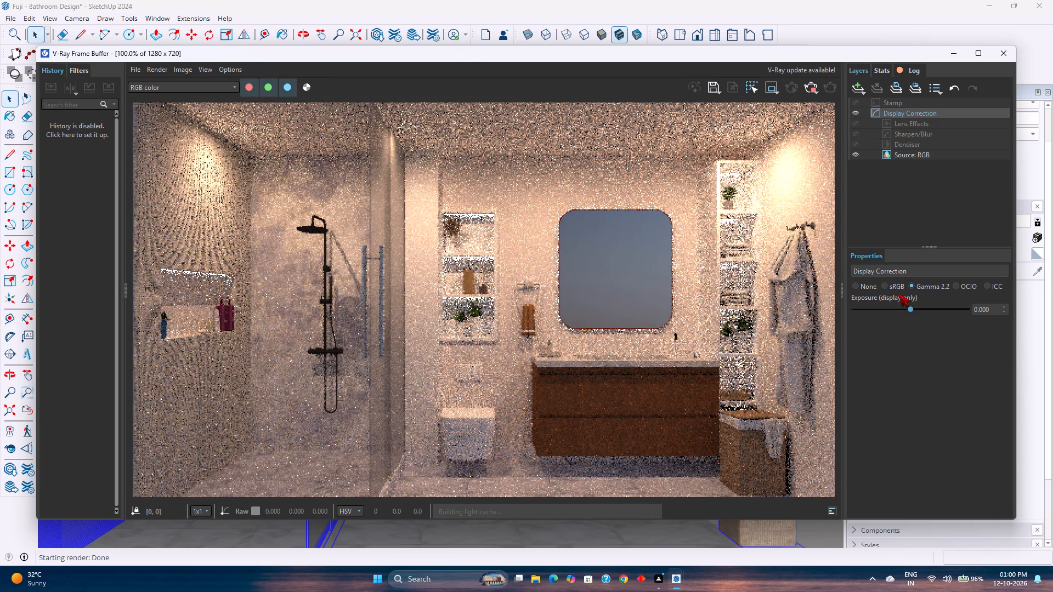
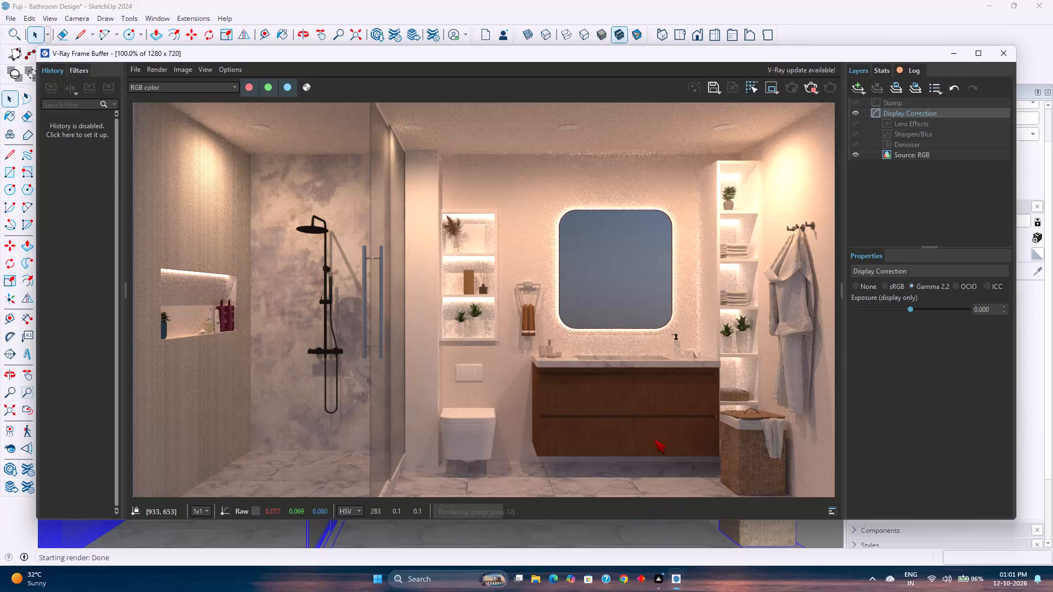
Lower the render's display-only exposure to about -0.825 and switch the Display Correction mode to sRGB.
left_click(905, 310)
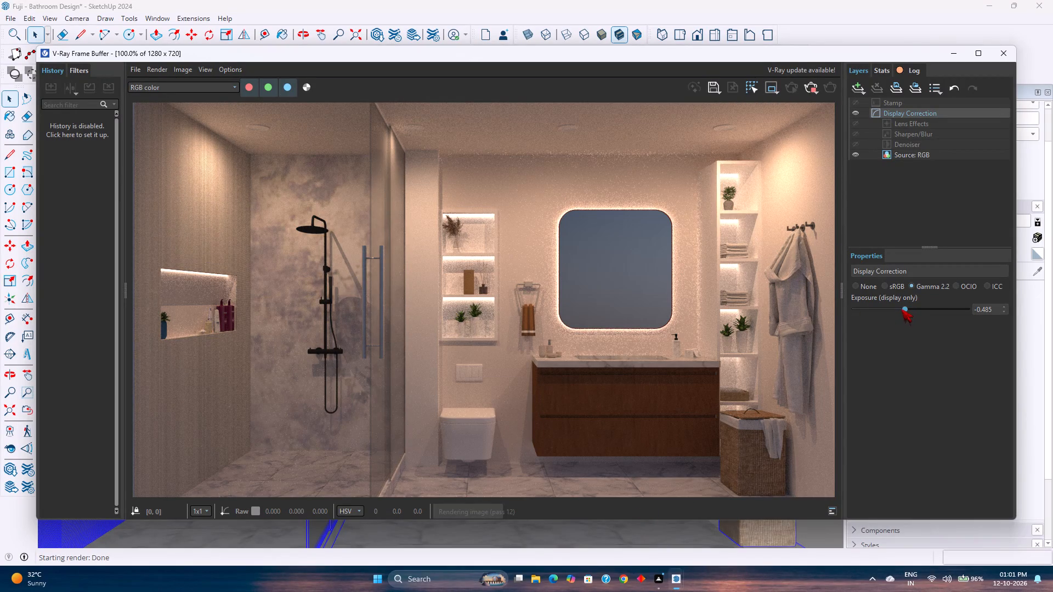
left_click(901, 308)
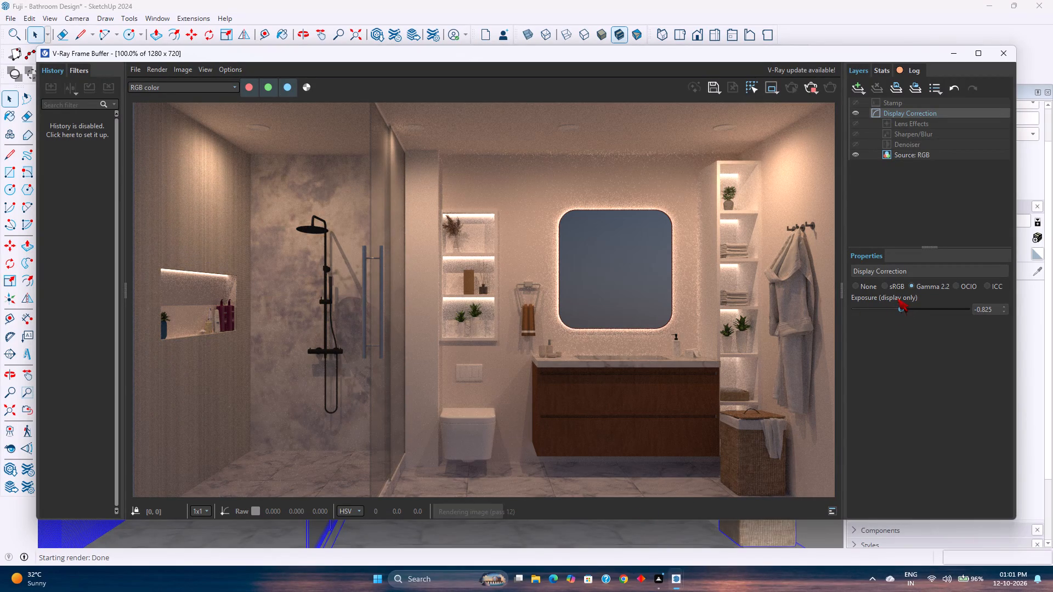
left_click(897, 287)
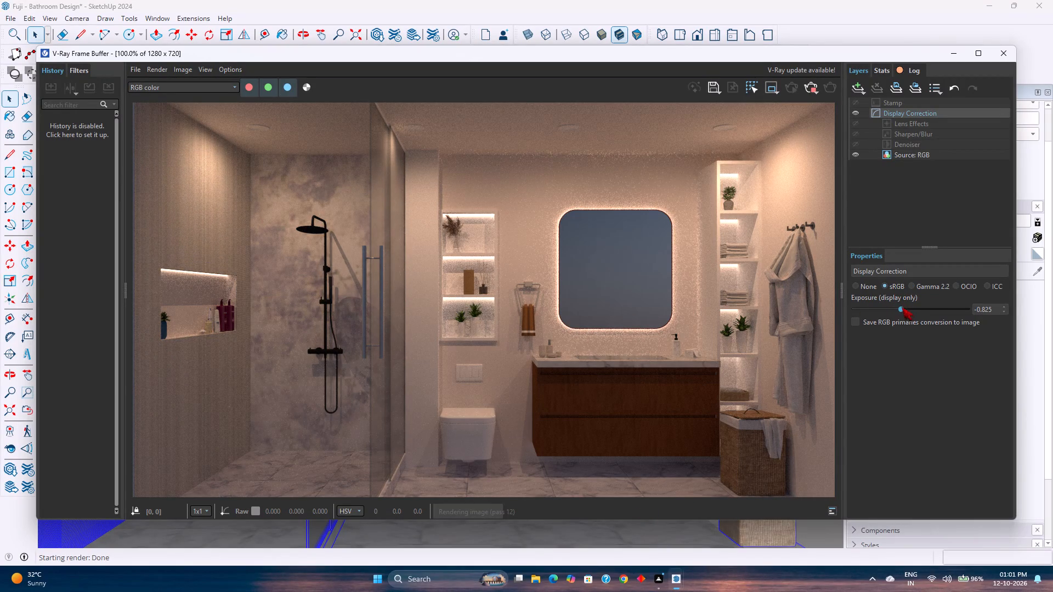
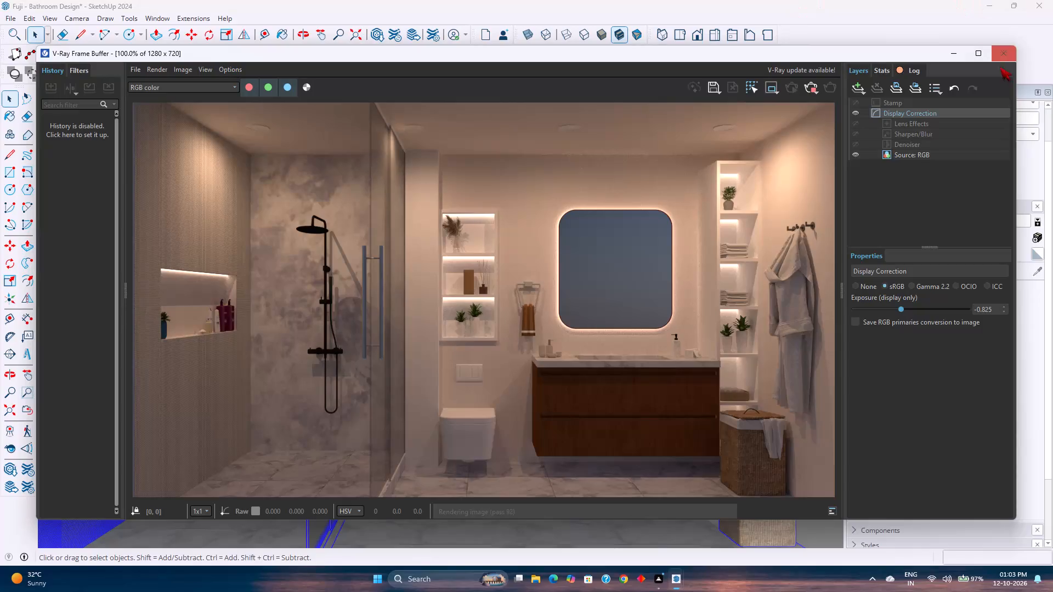
Close the V-Ray Frame Buffer and return to the bathroom model.
left_click(1004, 59)
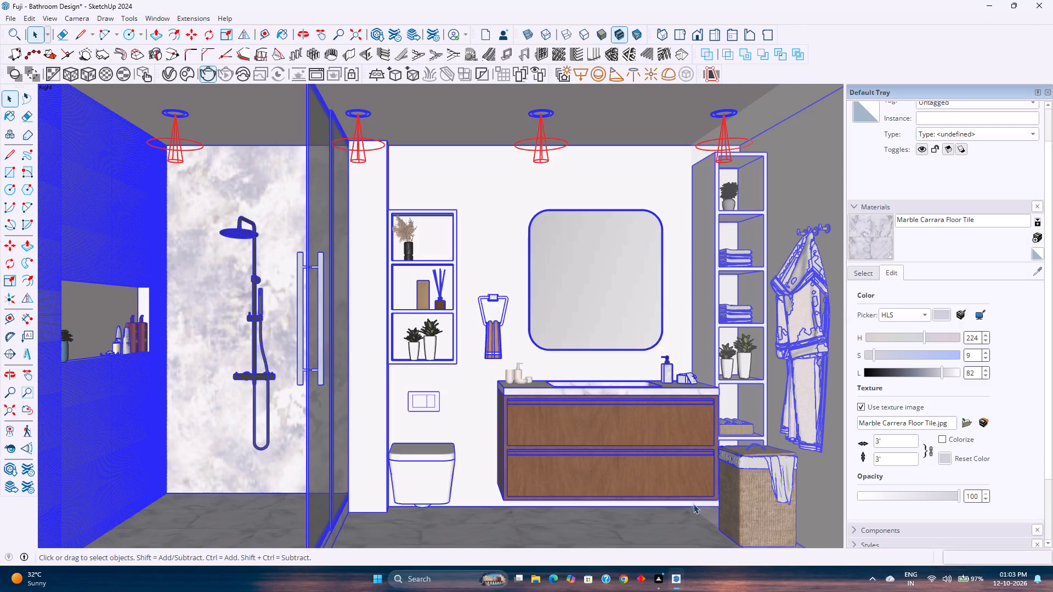
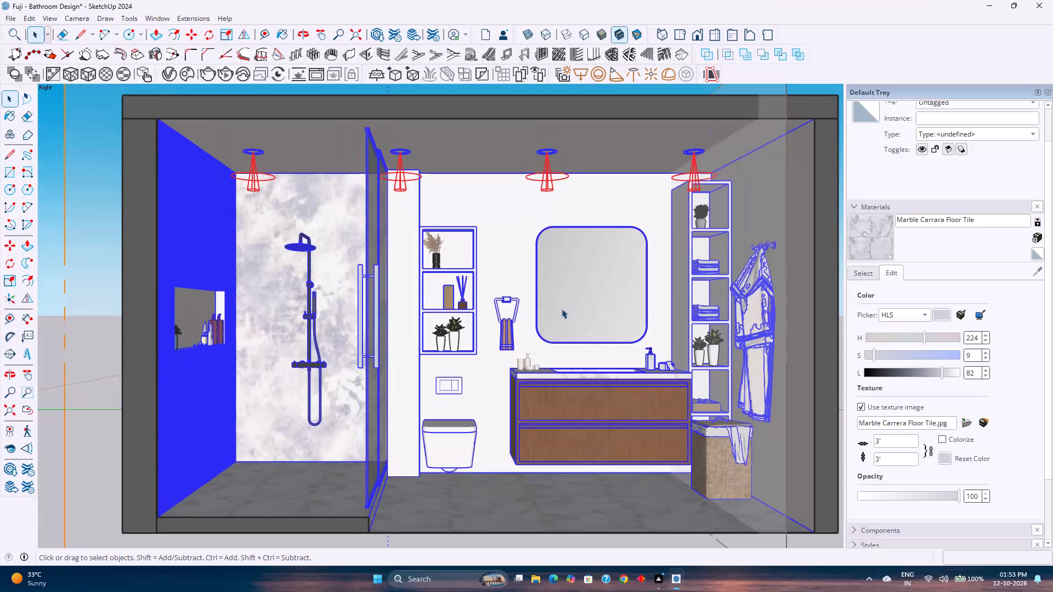
Clear the current selection in the bathroom model.
scroll(562, 309, "up", 1)
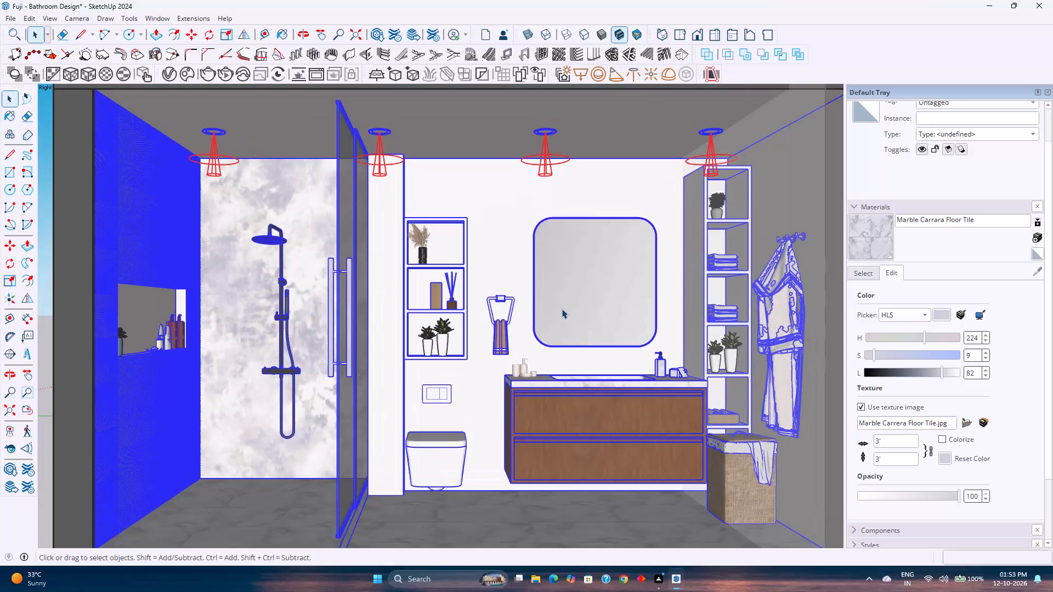
middle_click_drag(558, 323, 542, 320, "shift")
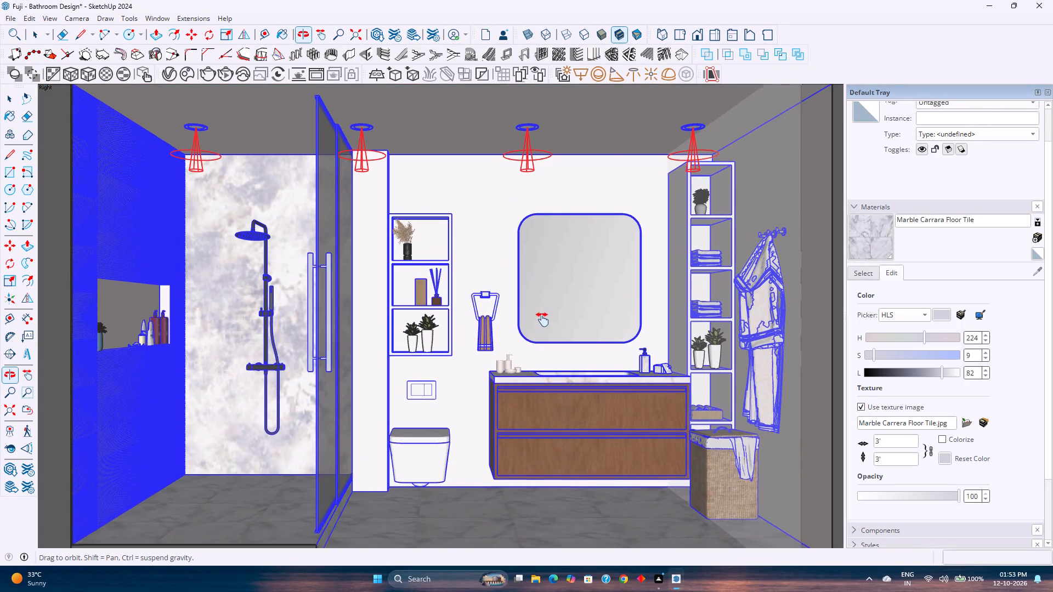
middle_click_drag(542, 320, 535, 320, "shift")
key("Escape")
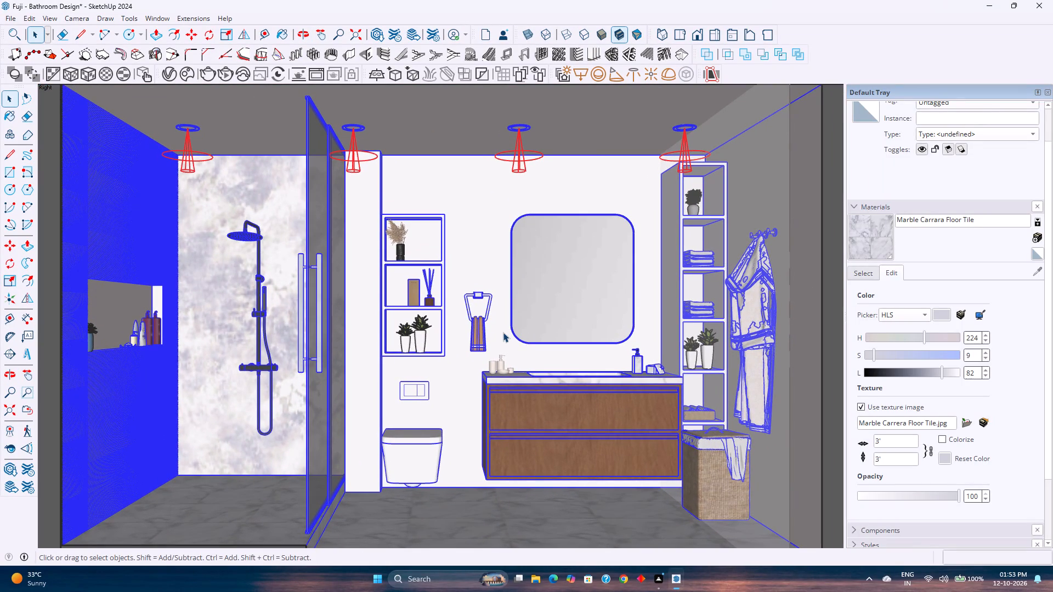
left_click(486, 204)
scroll(486, 204, "down", 4)
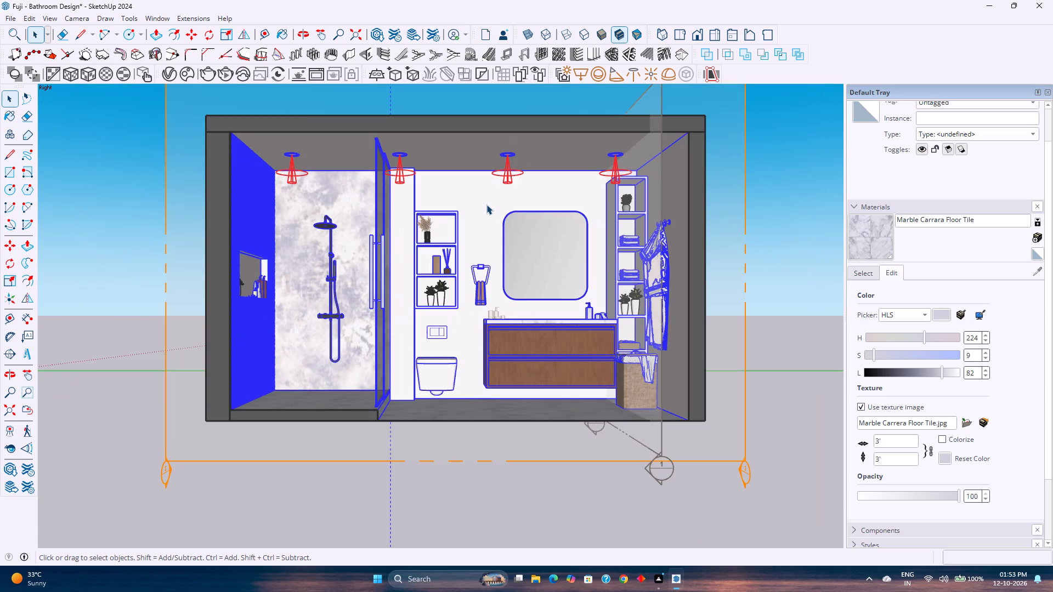
left_click(758, 280)
scroll(493, 243, "up", 3)
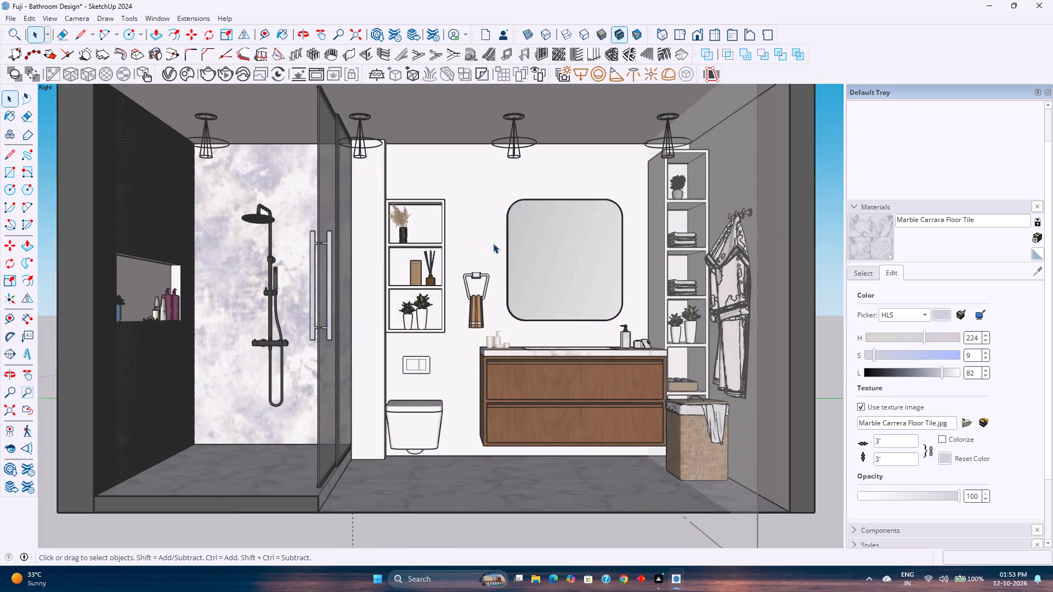
scroll(477, 248, "up", 1)
middle_click_drag(477, 248, 489, 255, "shift")
middle_click(433, 258)
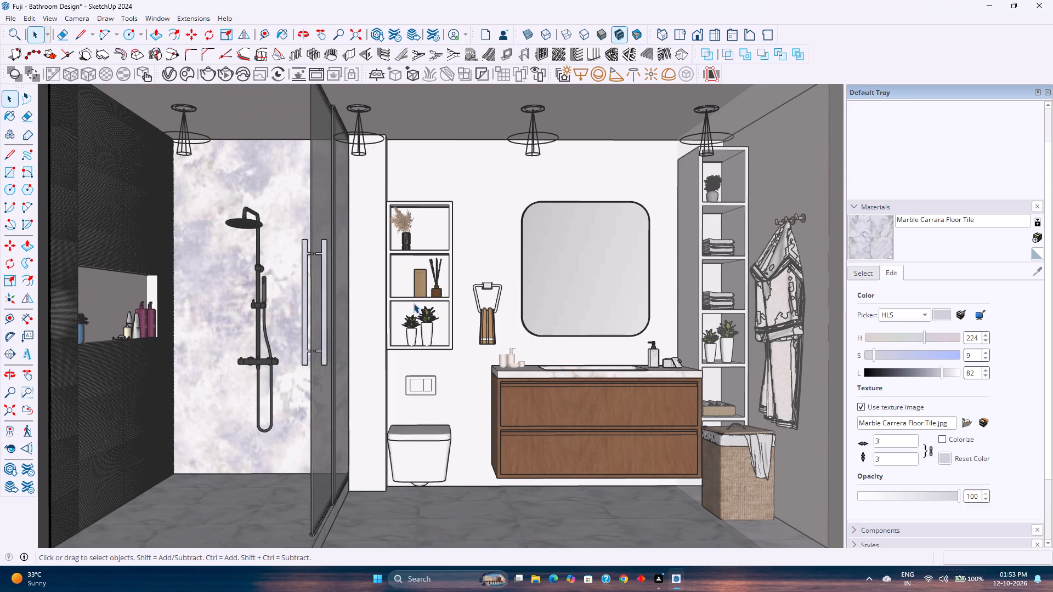
Inside the bathroom group, paint the recessed shelf unit's front frame with 0001 AP 9436 AIR BREEZE from Asian Paints Whites.
left_click(449, 240)
scroll(449, 240, "up", 3)
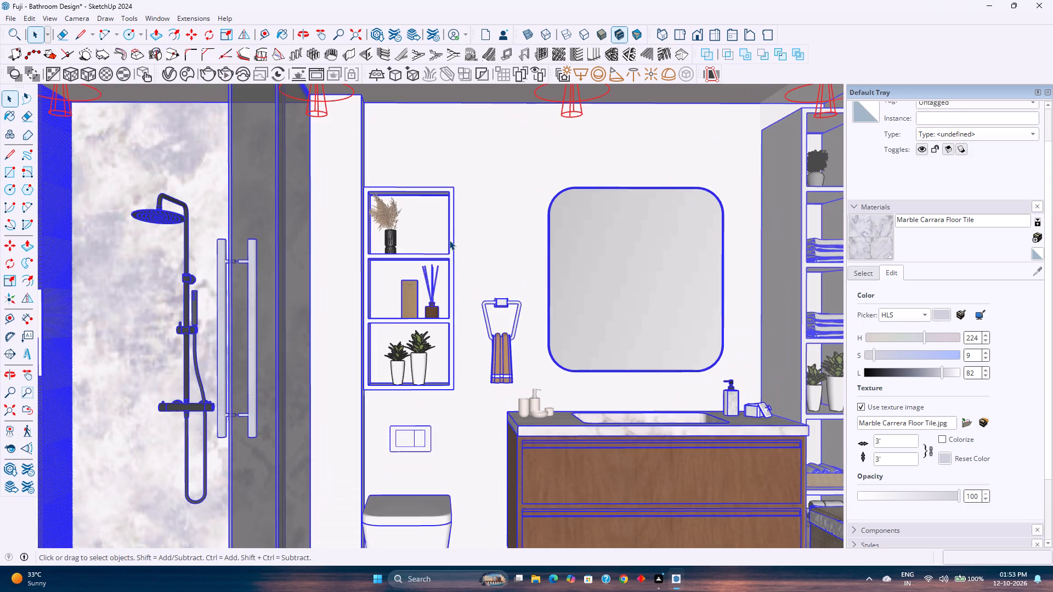
double_click(449, 240)
left_click(449, 240)
triple_click(449, 240)
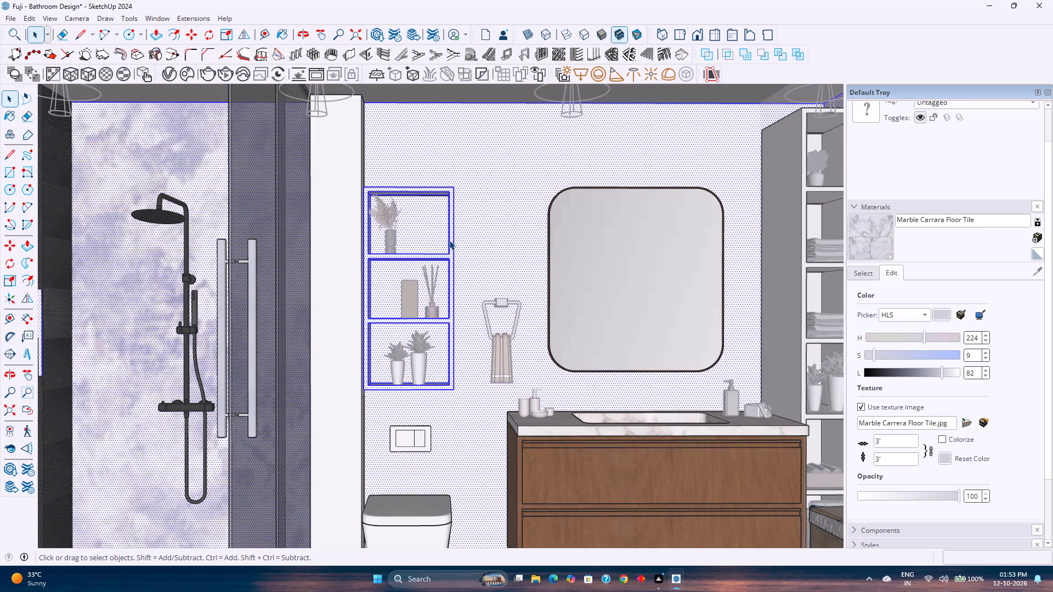
left_click(449, 246)
middle_click_drag(449, 254, 422, 338)
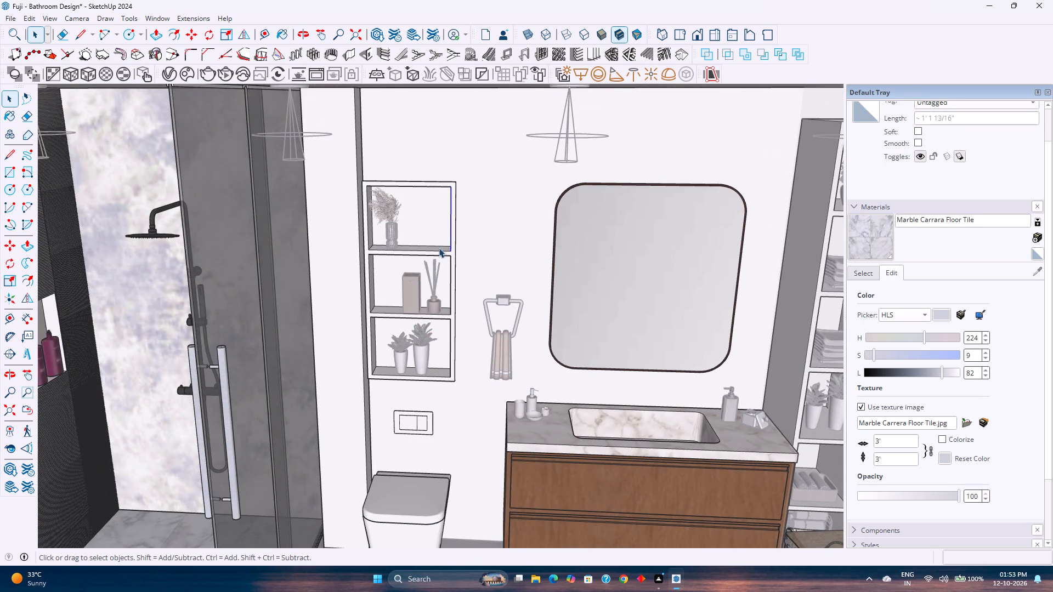
scroll(439, 247, "up", 9)
left_click(473, 266)
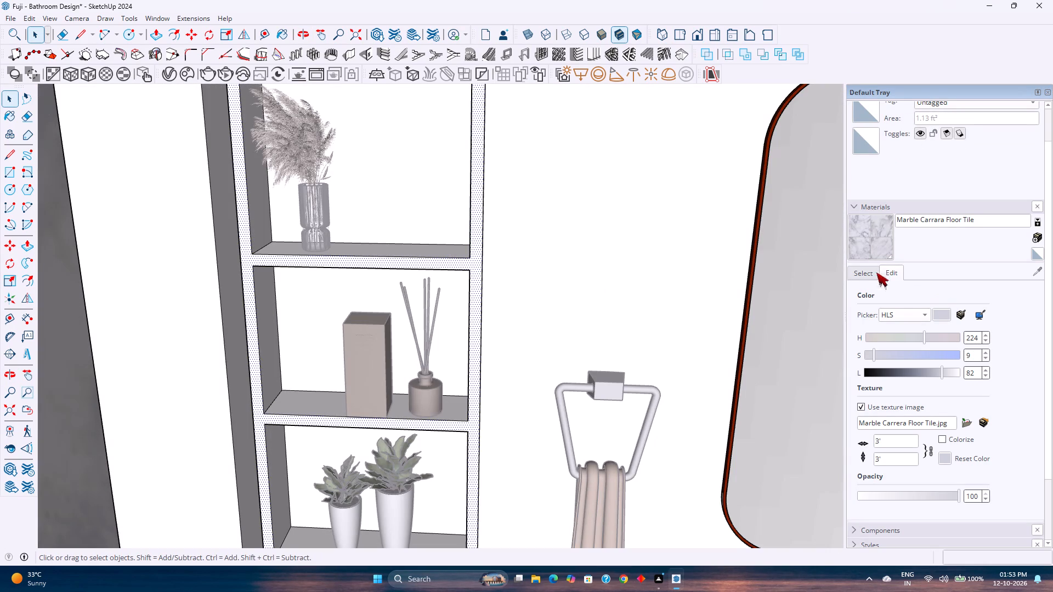
left_click(854, 278)
left_click(907, 287)
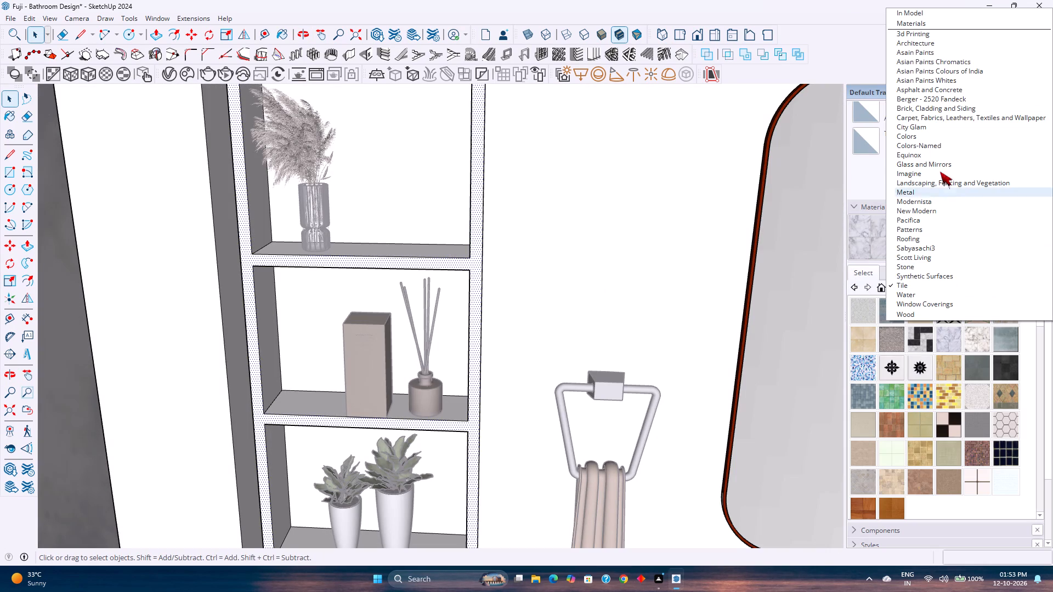
left_click(930, 80)
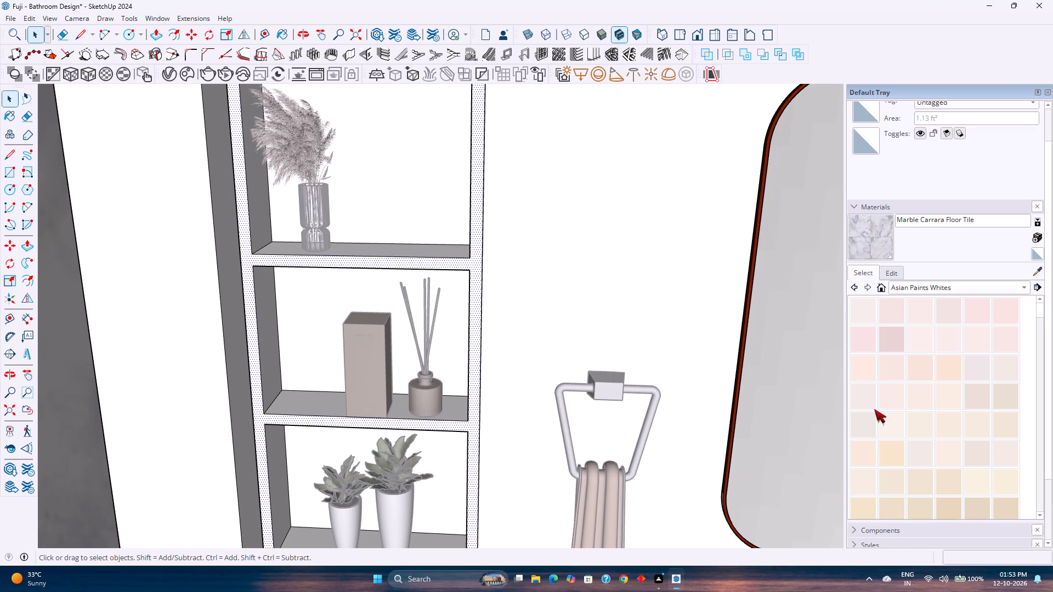
left_click(865, 317)
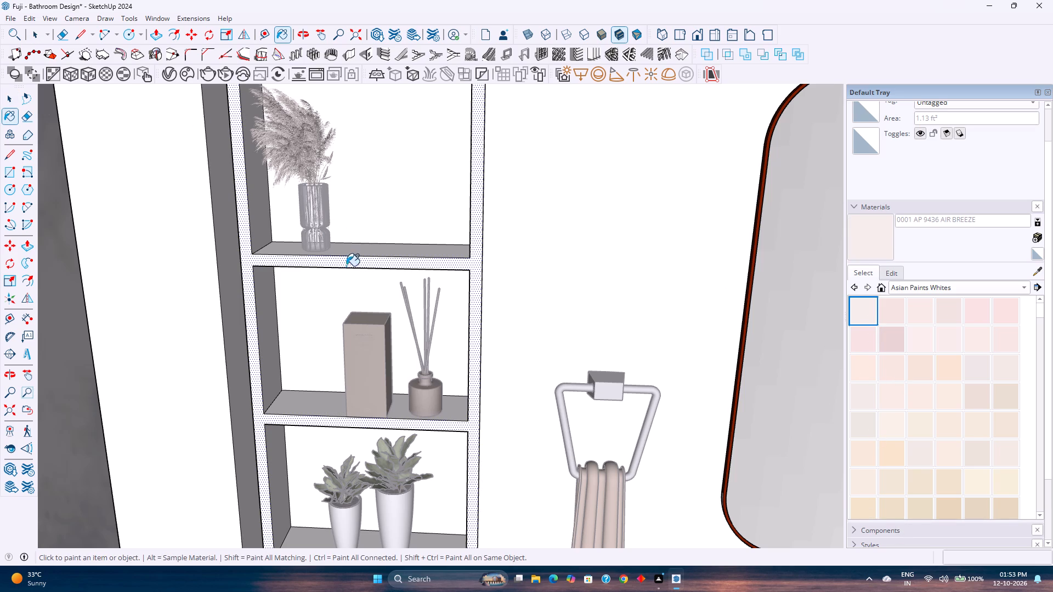
scroll(335, 273, "up", 4)
left_click(258, 252)
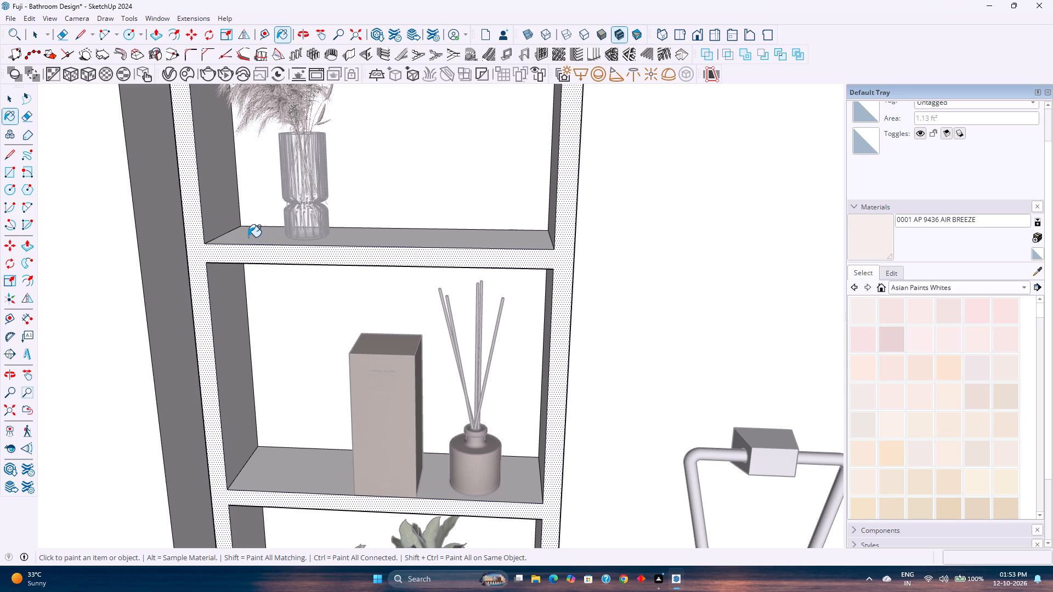
Paint the shelf surfaces and the shower-side inner faces of all three compartments with AIR BREEZE.
left_click(248, 236)
left_click(229, 215)
scroll(229, 215, "down", 5)
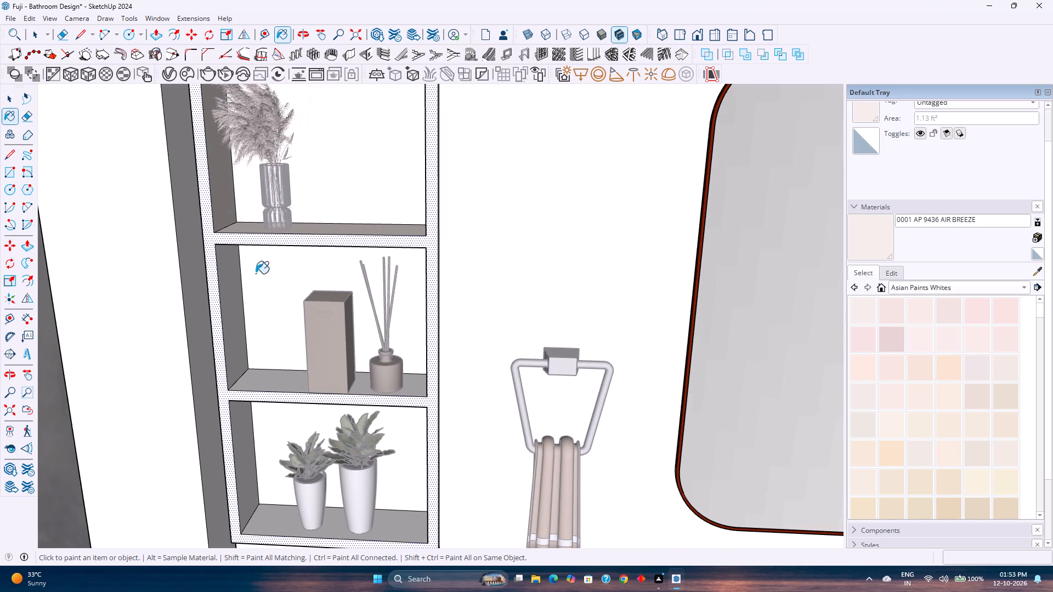
left_click(229, 312)
left_click(263, 385)
left_click(245, 451)
left_click(262, 515)
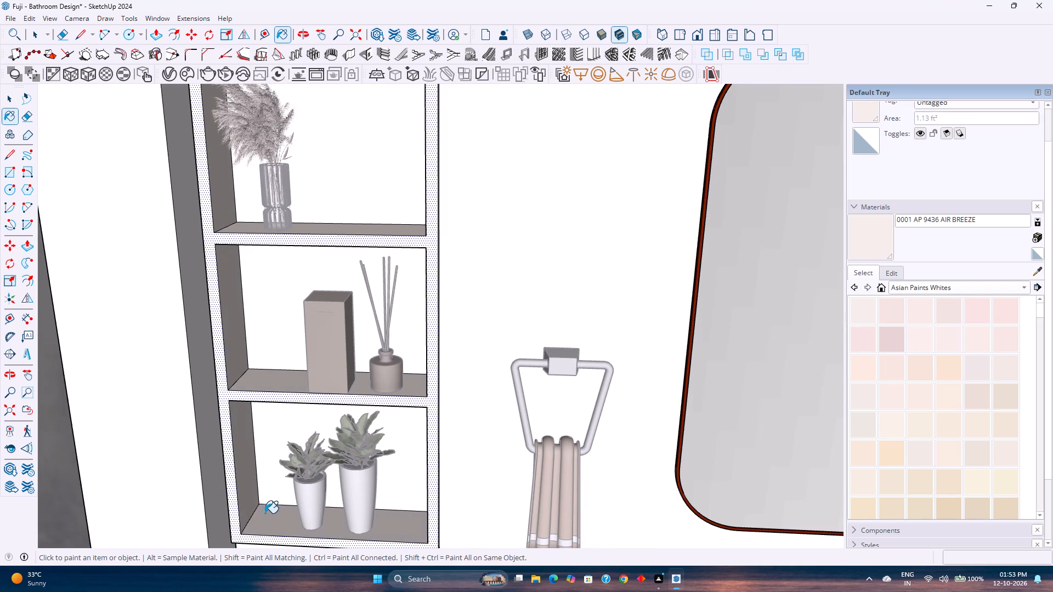
Paint the mirror-side inner faces of the three compartments and the front frame with AIR BREEZE.
middle_click_drag(313, 468, 480, 475)
left_click(446, 342)
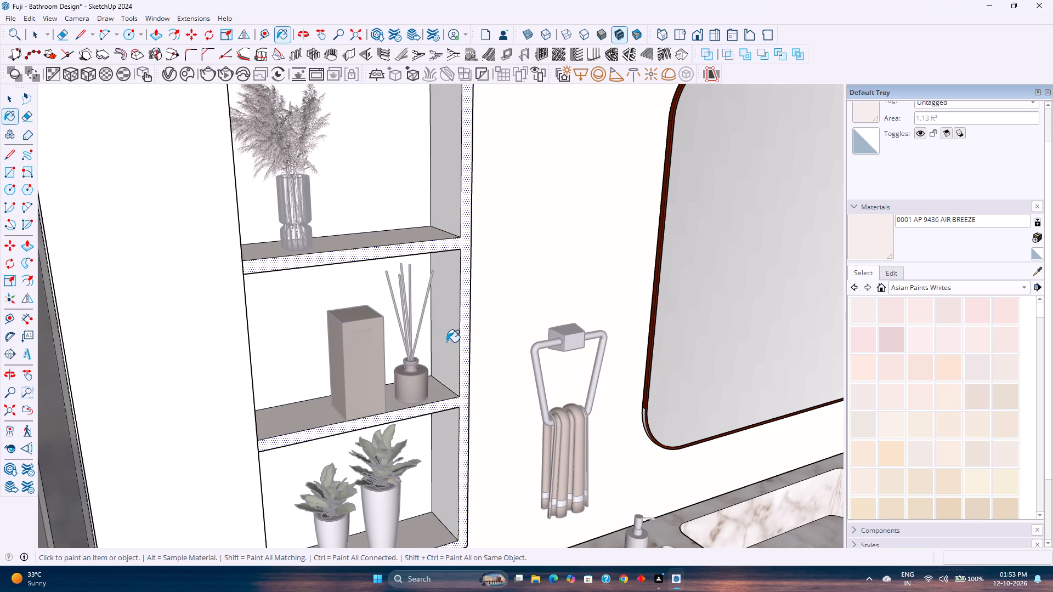
left_click(444, 462)
left_click(453, 180)
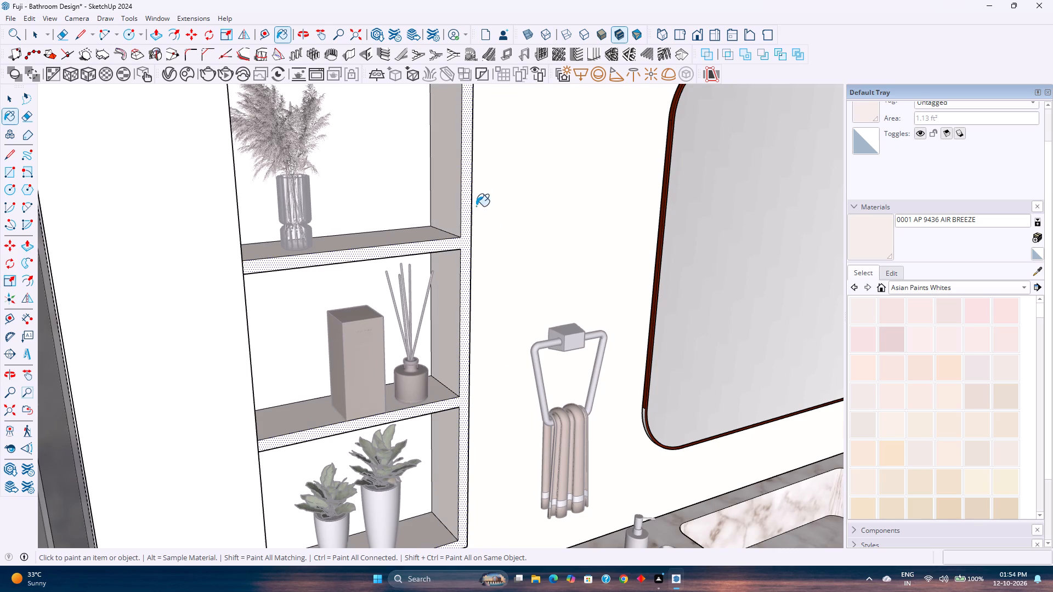
left_click(466, 215)
Paint the underside of the shelf unit above the toilet with AIR BREEZE.
scroll(466, 247, "down", 4)
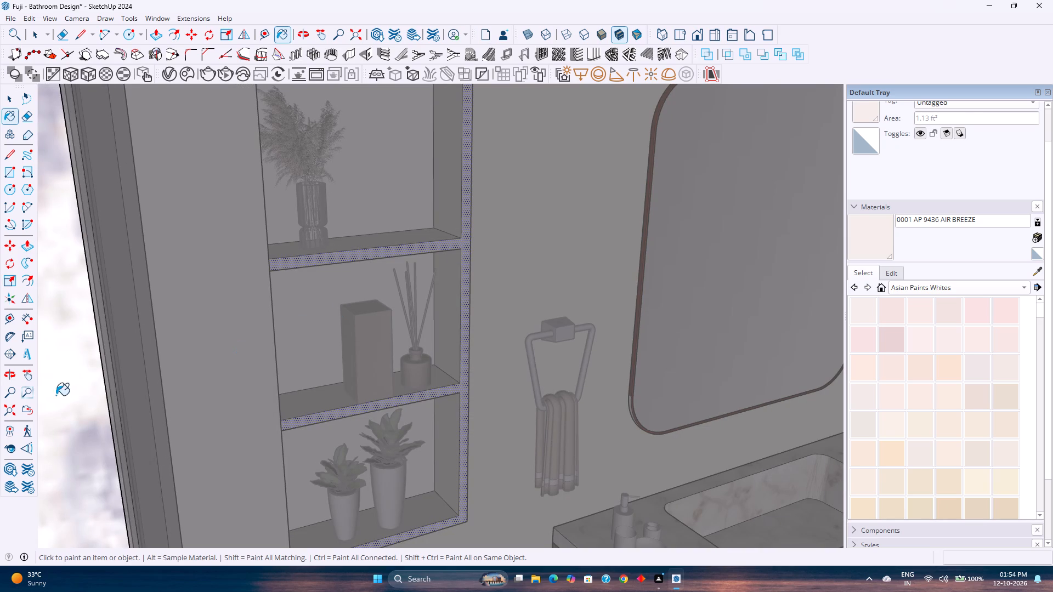
left_click(3, 412)
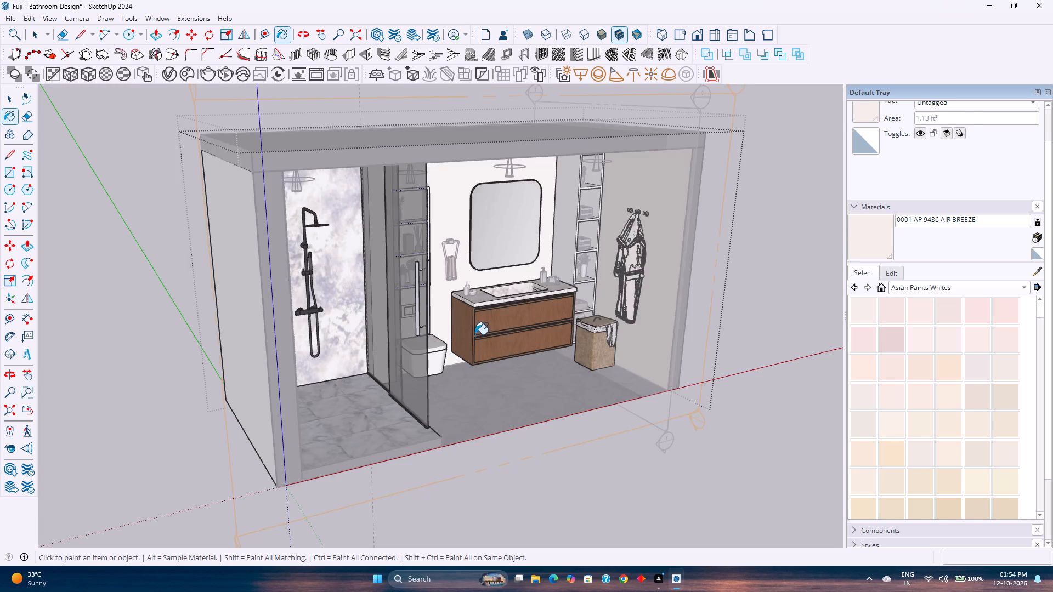
middle_click_drag(475, 334, 255, 372)
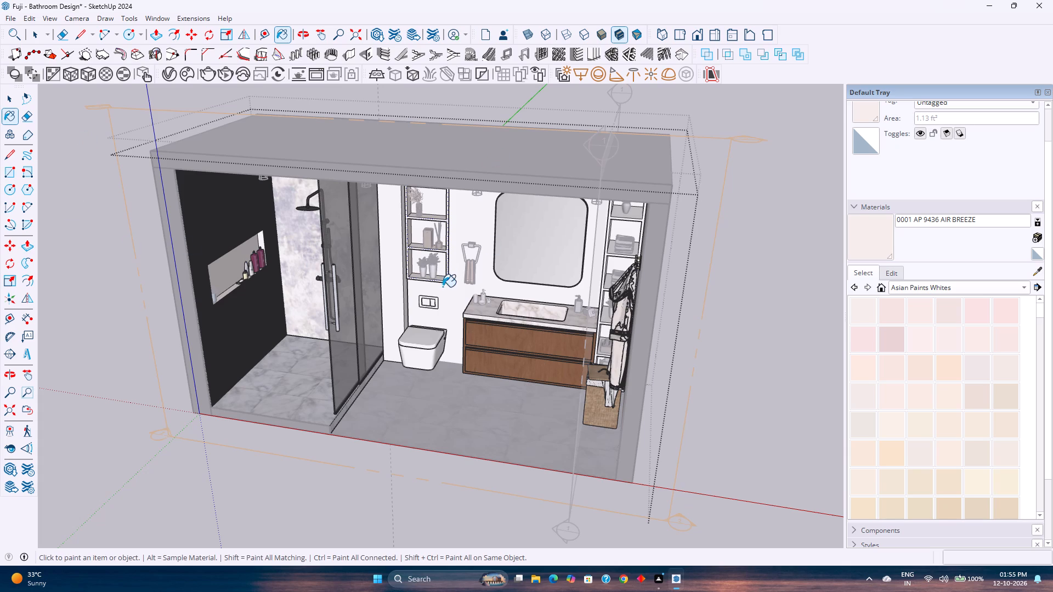
scroll(441, 282, "up", 20)
scroll(441, 282, "up", 6)
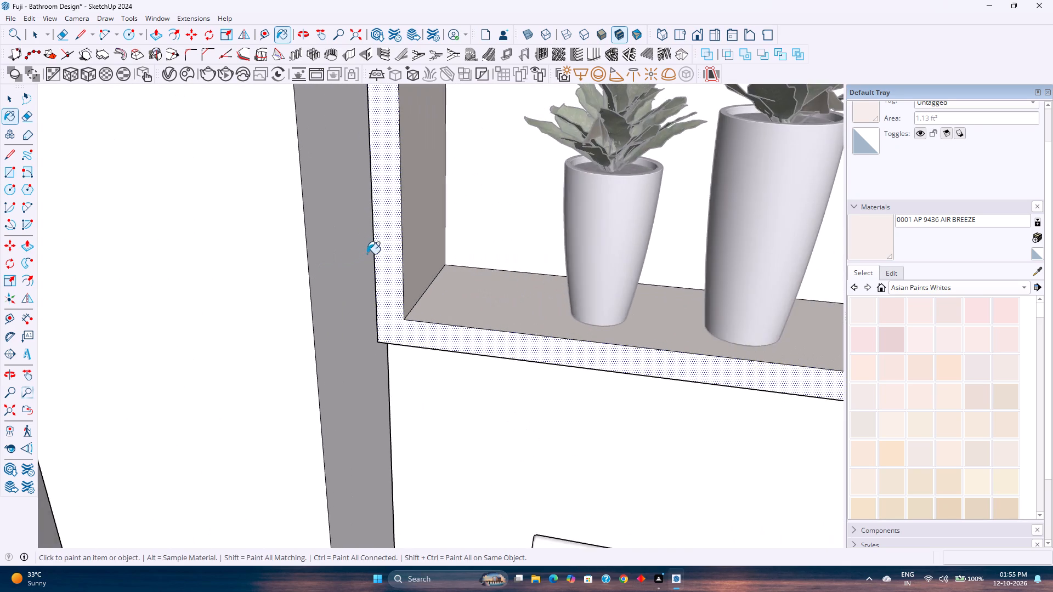
middle_click_drag(370, 254, 363, 206)
middle_click_drag(467, 288, 465, 282)
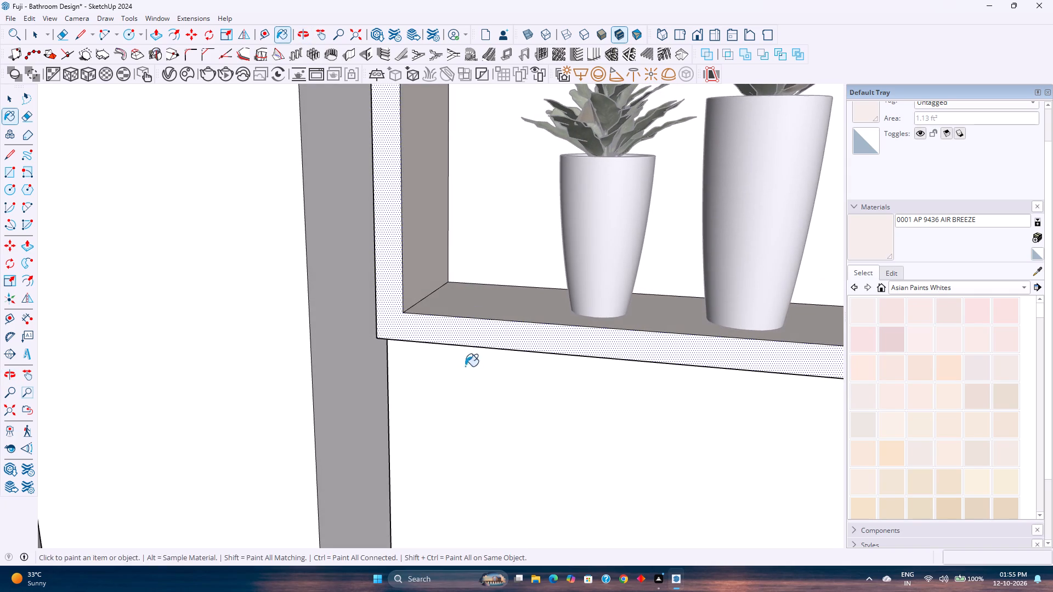
middle_click_drag(464, 366, 418, 223)
scroll(427, 341, "up", 7)
middle_click_drag(395, 321, 389, 280)
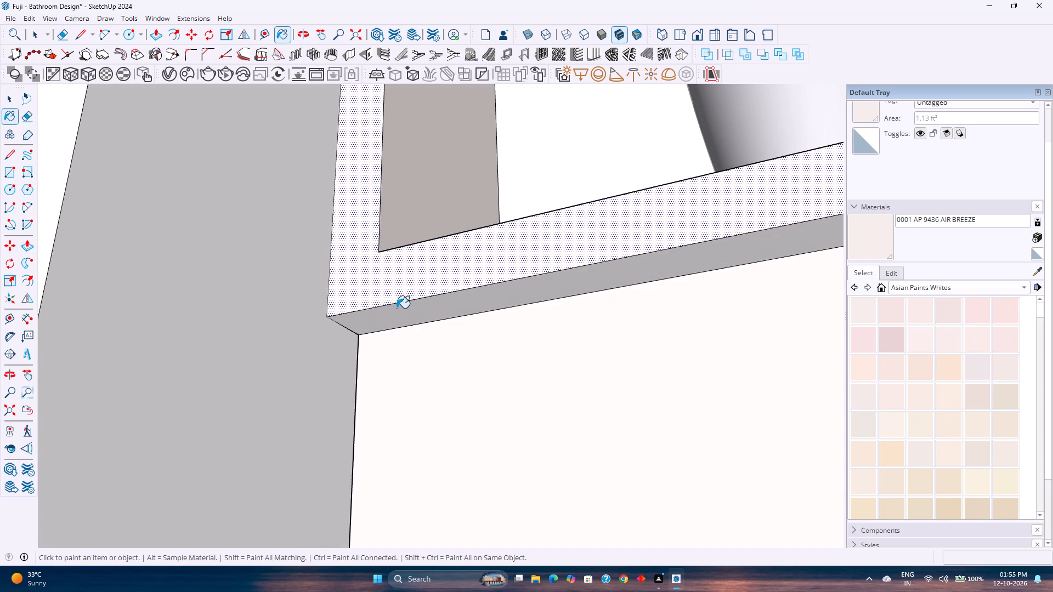
left_click(397, 317)
Paint the shelf unit's outer side face nearest the towel ring with AIR BREEZE.
scroll(391, 314, "down", 3)
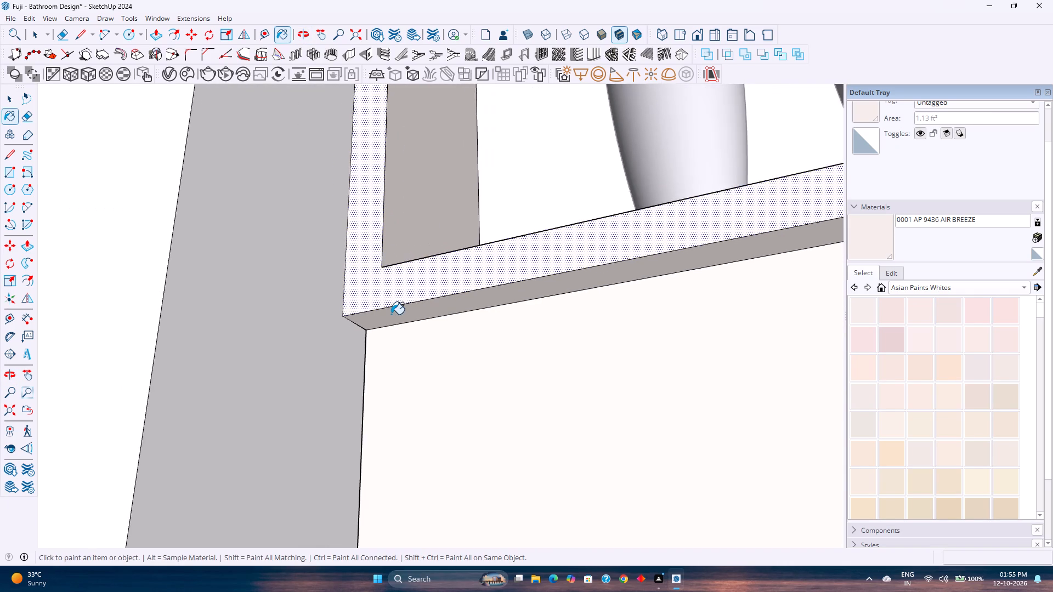
scroll(387, 306, "down", 3)
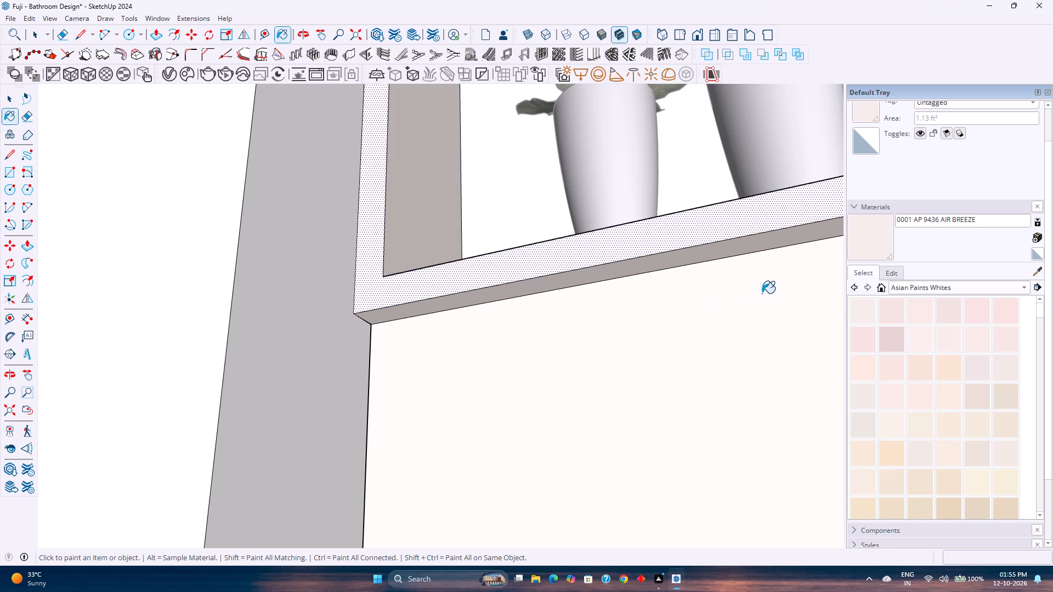
scroll(243, 250, "down", 10)
middle_click_drag(422, 257, 286, 357)
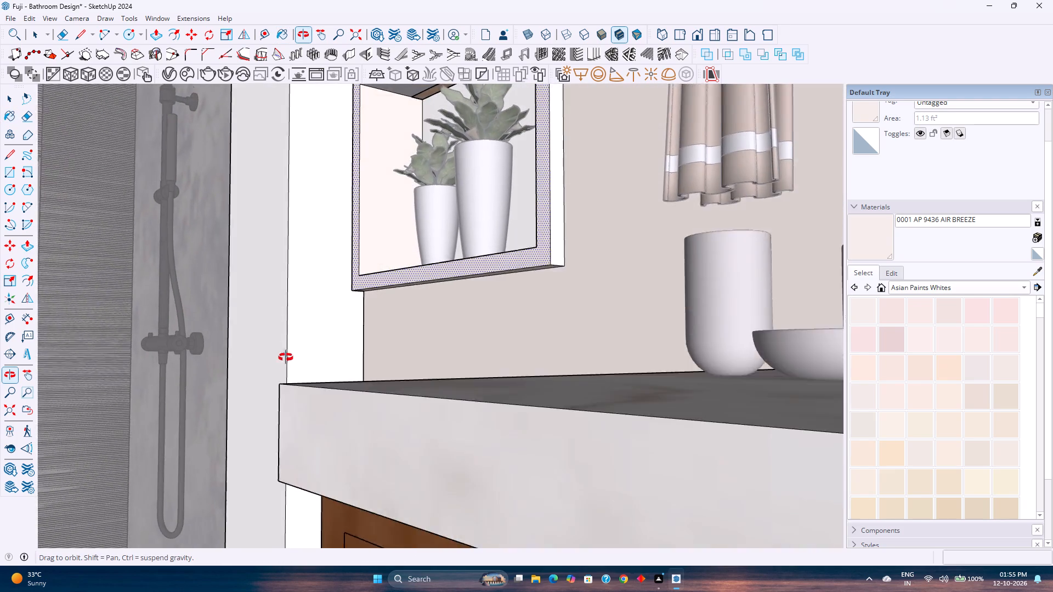
middle_click_drag(286, 357, 289, 369)
scroll(576, 253, "up", 9)
left_click(547, 244)
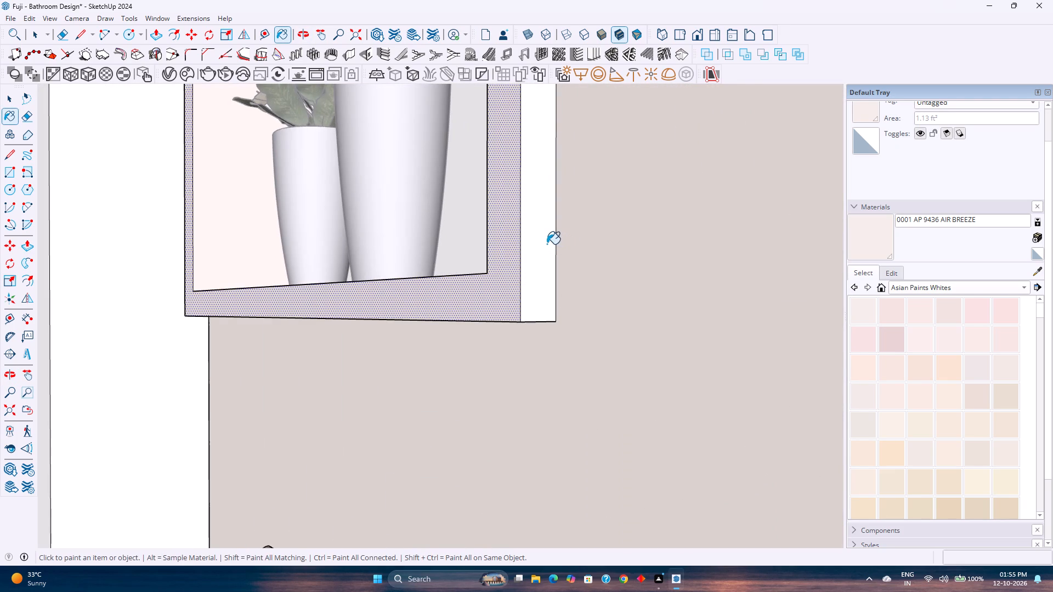
Paint the shelf unit's top face with AIR BREEZE and reapply it to the outer side face.
scroll(465, 255, "down", 5)
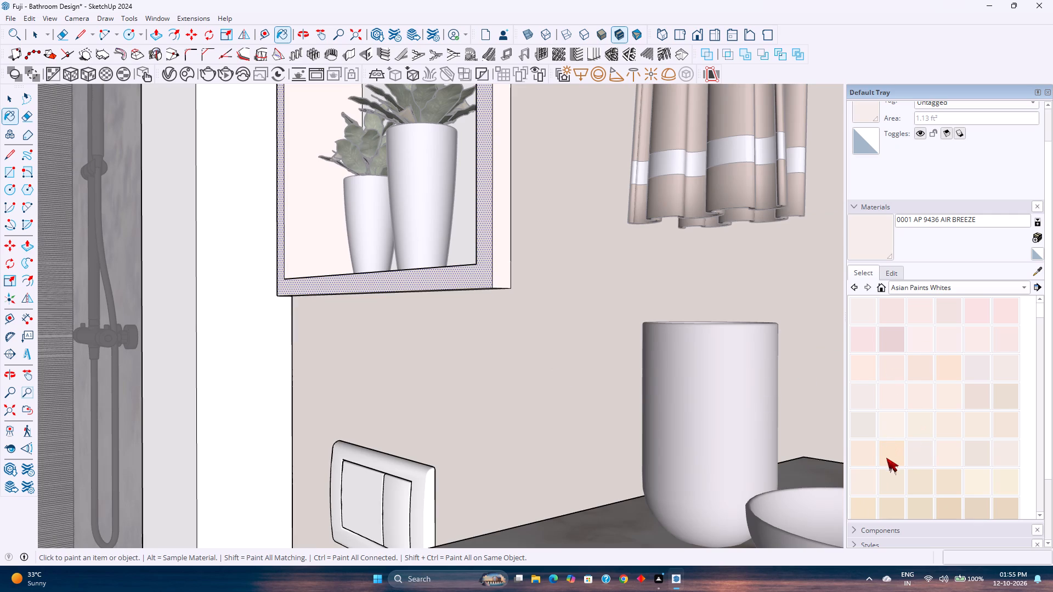
scroll(567, 434, "down", 2)
middle_click_drag(507, 379, 496, 516, "shift")
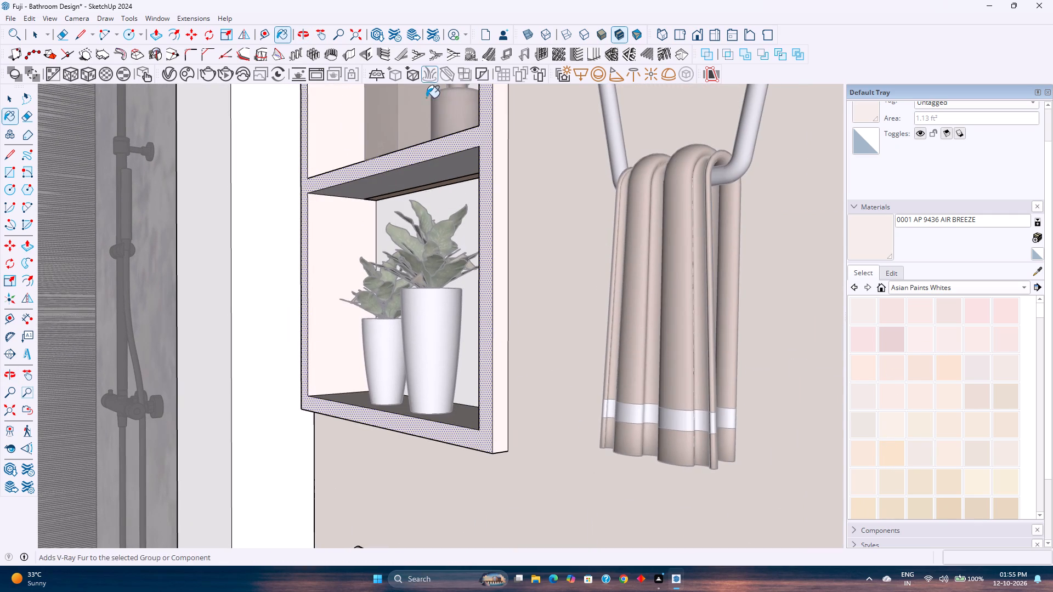
middle_click_drag(425, 204, 452, 359, "shift")
middle_click_drag(435, 220, 415, 392, "shift")
middle_click_drag(424, 207, 407, 423)
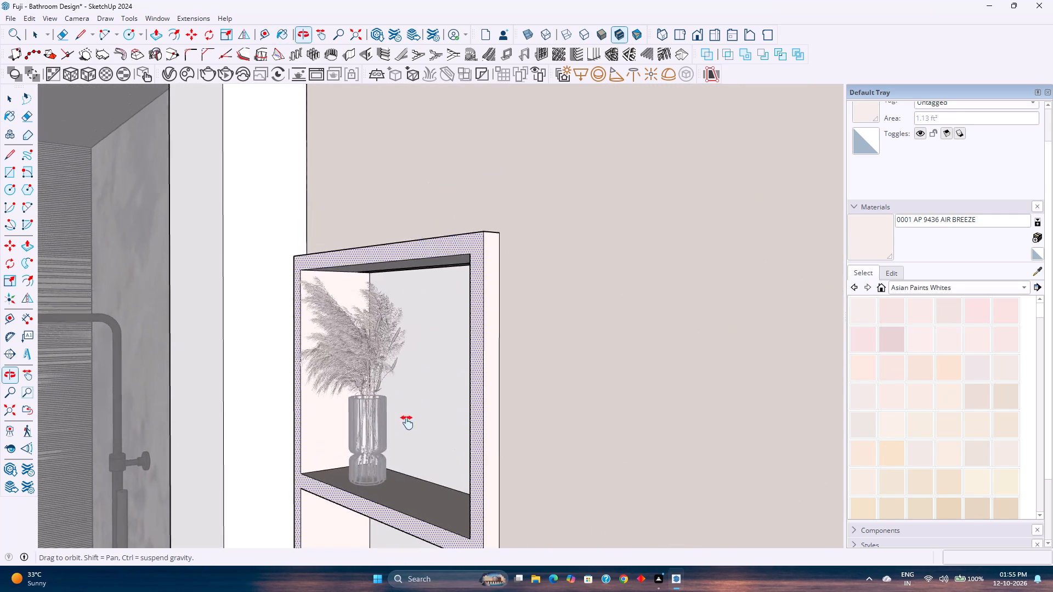
middle_click_drag(407, 423, 406, 420)
middle_click_drag(434, 232, 437, 307, "shift")
scroll(441, 309, "up", 3)
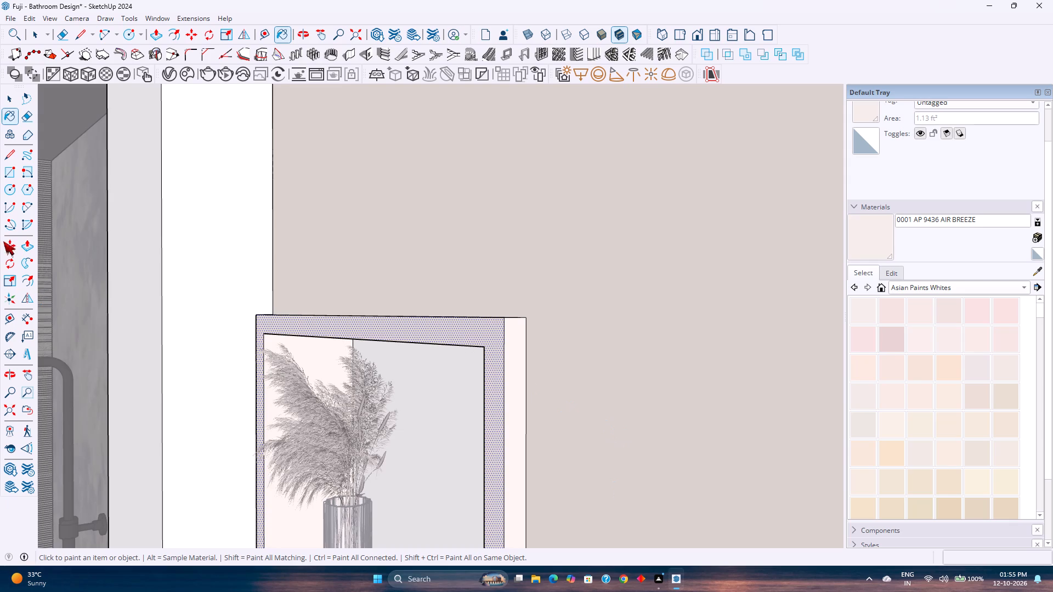
middle_click_drag(502, 317, 500, 414)
scroll(483, 414, "up", 4)
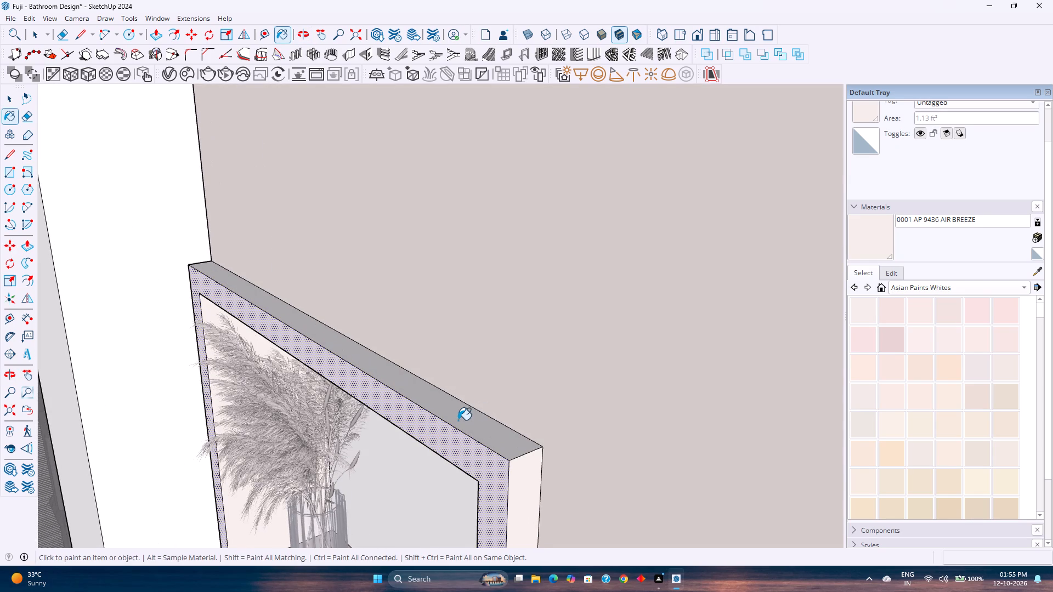
left_click(458, 414)
left_click(524, 471)
Reselect AIR BREEZE as the paint material and close the shelf unit above the toilet.
middle_click_drag(509, 469, 569, 409)
scroll(893, 474, "down", 4)
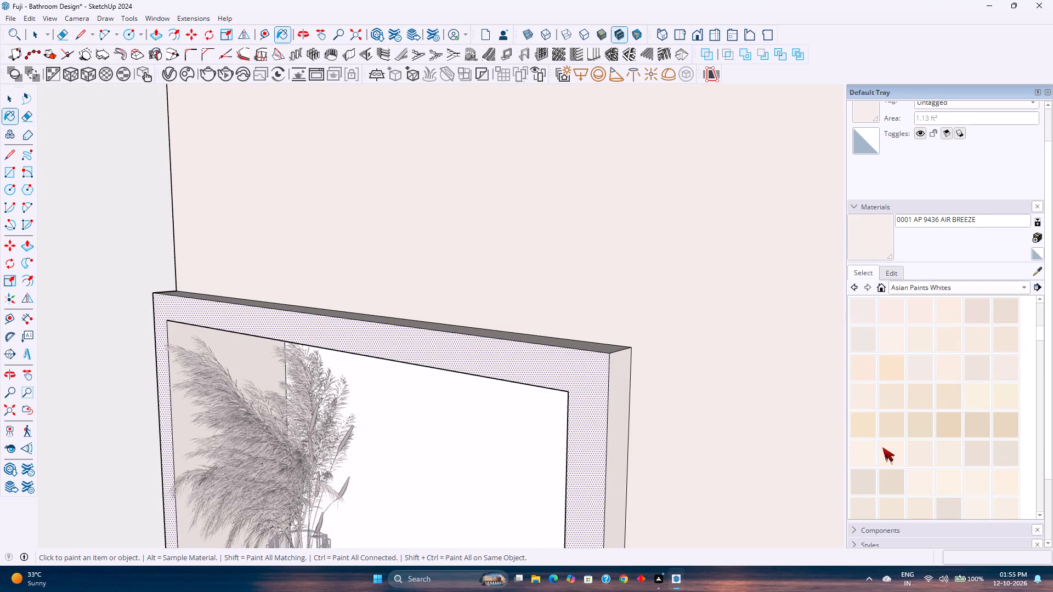
left_click(864, 449)
scroll(868, 430, "up", 8)
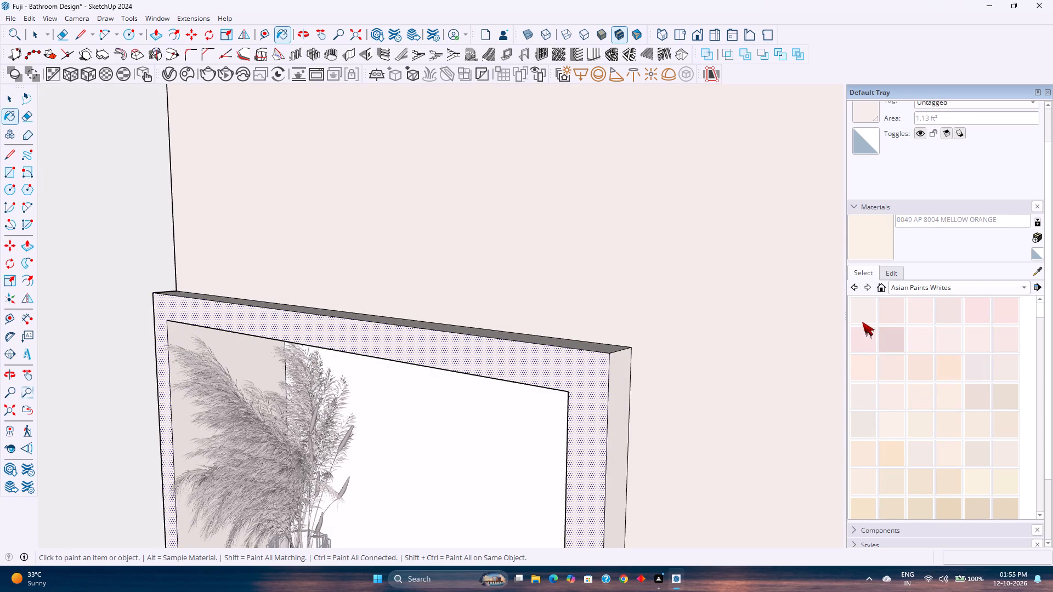
left_click(862, 319)
scroll(615, 437, "down", 9)
middle_click_drag(606, 435, 418, 394, "shift")
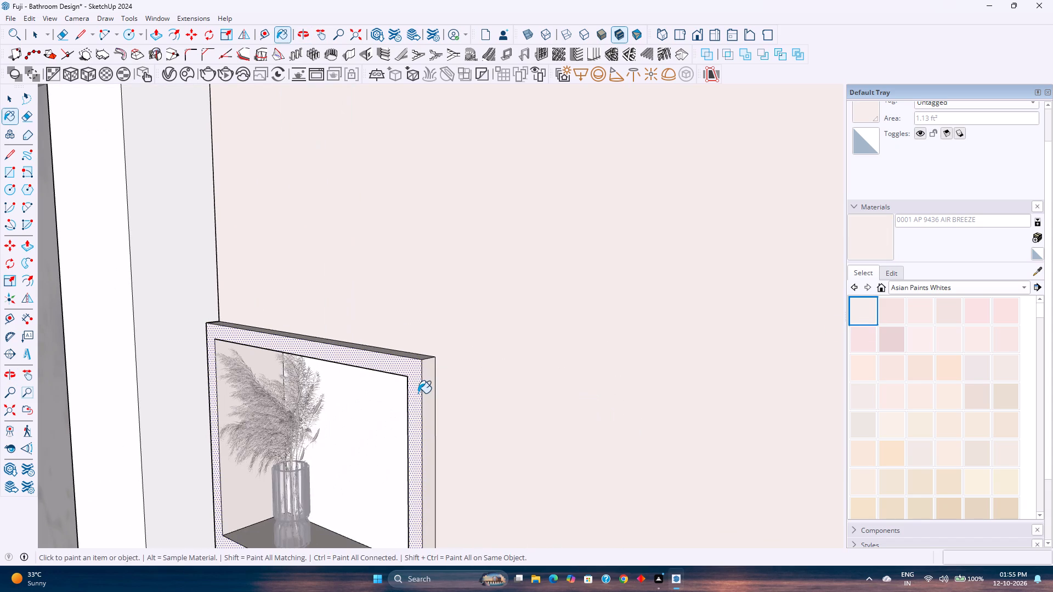
key("space")
key("Escape")
Paint the tall open shelf unit between the vanity and the bathrobe hooks with AIR BREEZE.
scroll(418, 391, "down", 9)
middle_click_drag(475, 399, 358, 367, "shift")
scroll(355, 366, "down", 1)
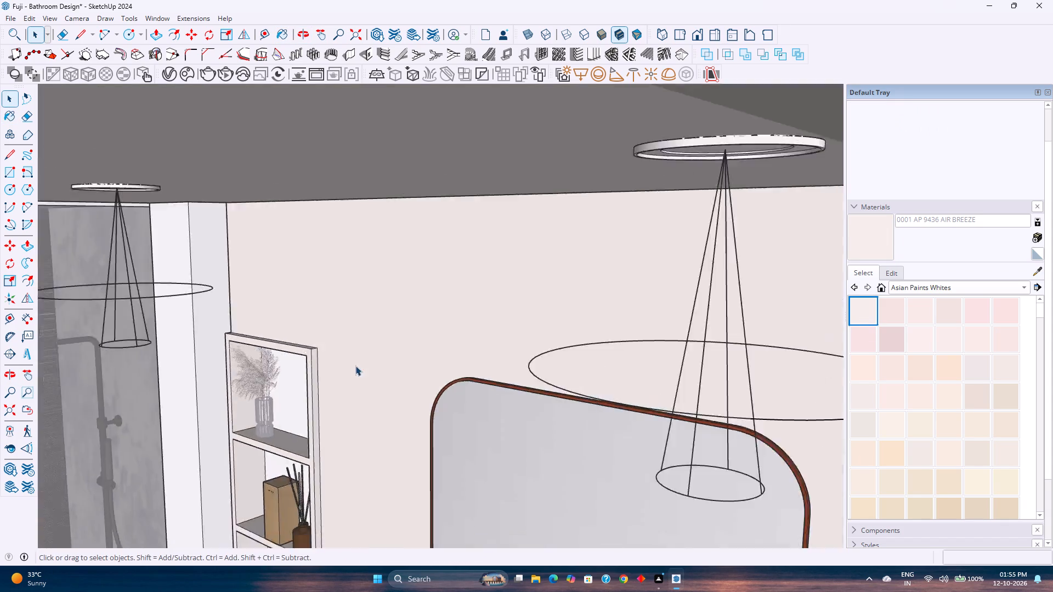
scroll(355, 366, "down", 5)
left_click(12, 412)
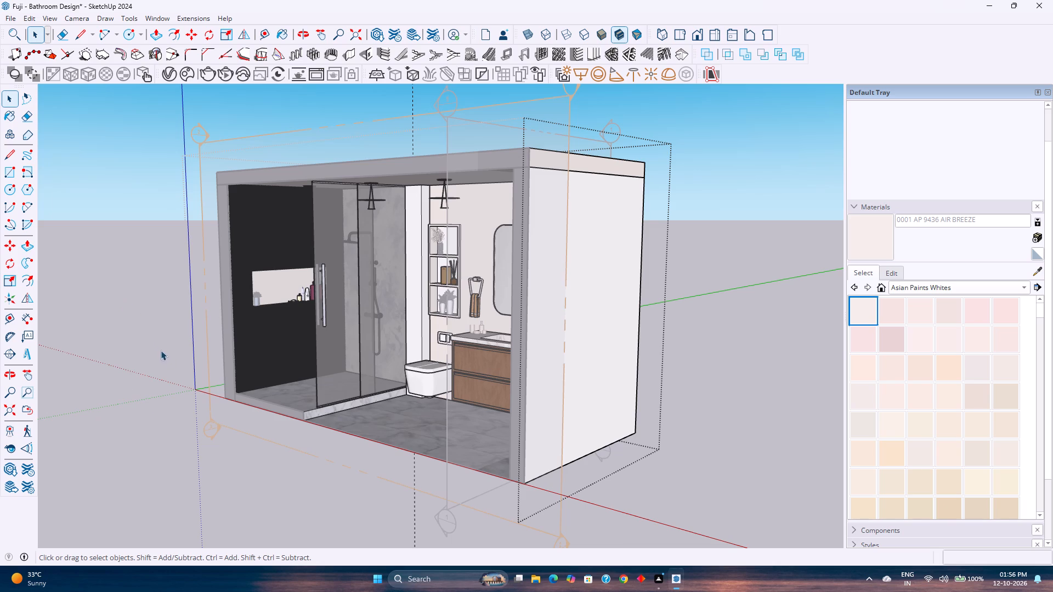
middle_click_drag(429, 338, 670, 369)
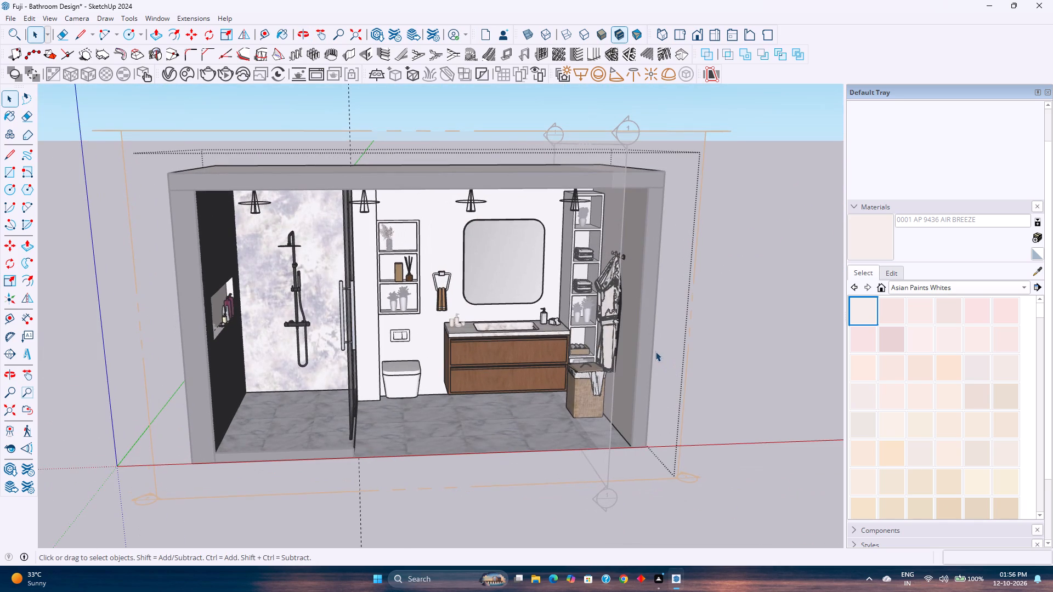
scroll(584, 258, "up", 9)
scroll(560, 288, "up", 12)
left_click(587, 236)
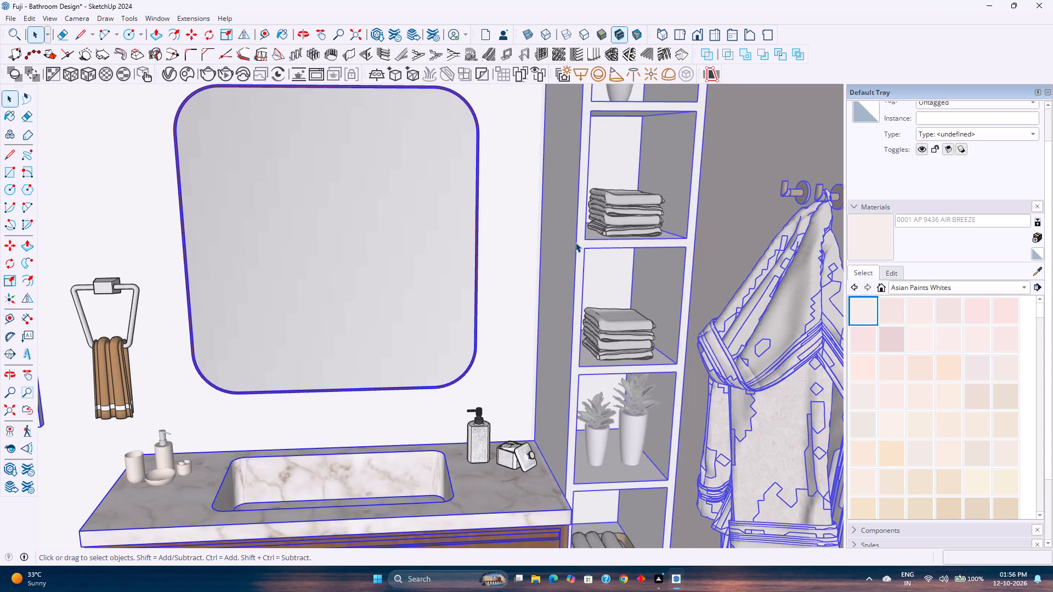
key("Escape")
double_click(575, 242)
left_click(576, 242)
double_click(584, 242)
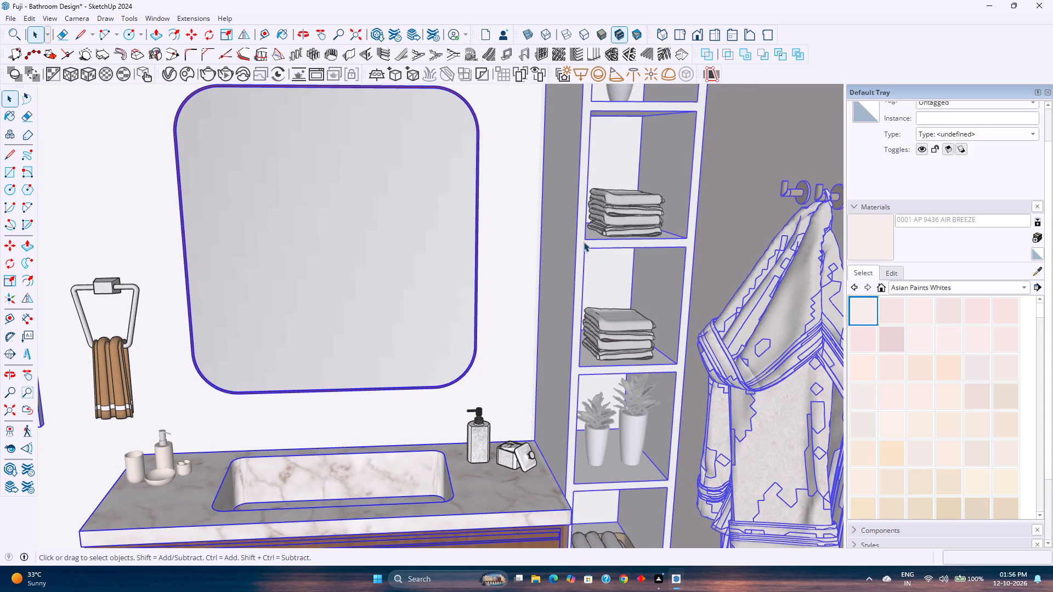
left_click(584, 242)
left_click(866, 299)
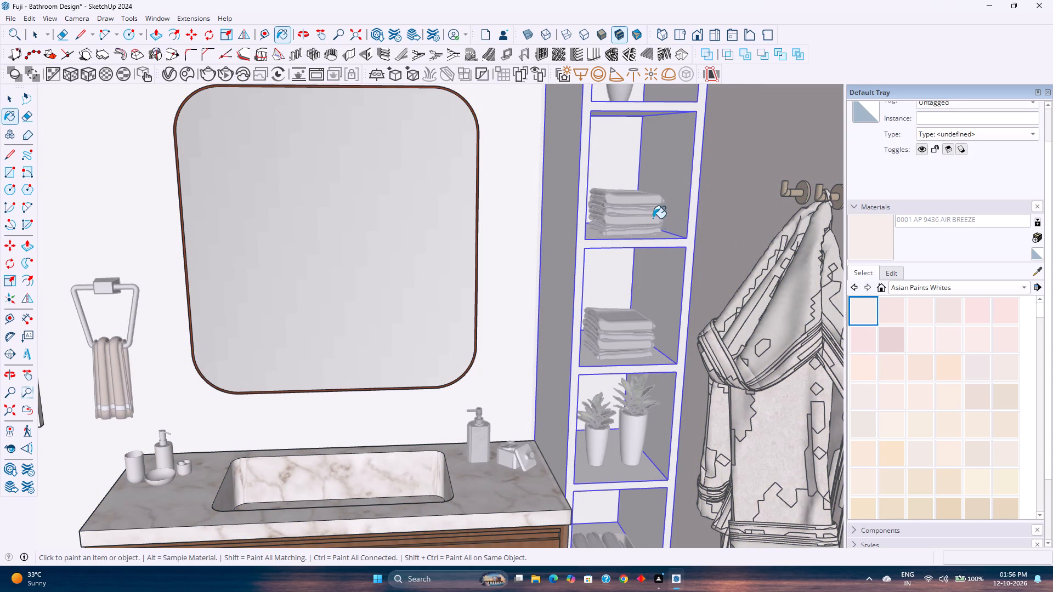
left_click(577, 214)
scroll(653, 179, "up", 2)
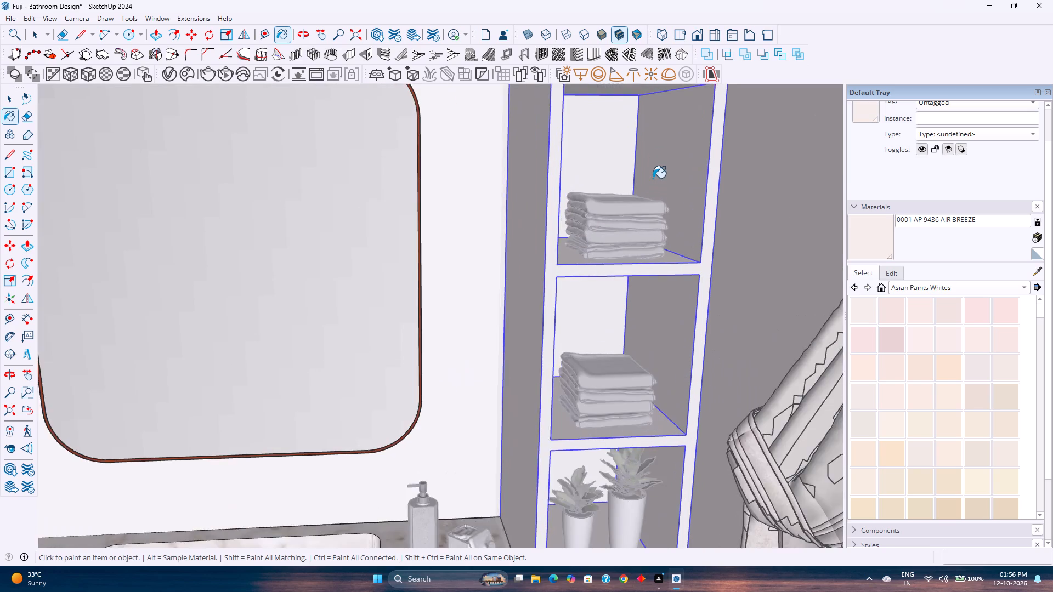
scroll(653, 178, "up", 2)
middle_click_drag(653, 178, 590, 225)
left_click(576, 162)
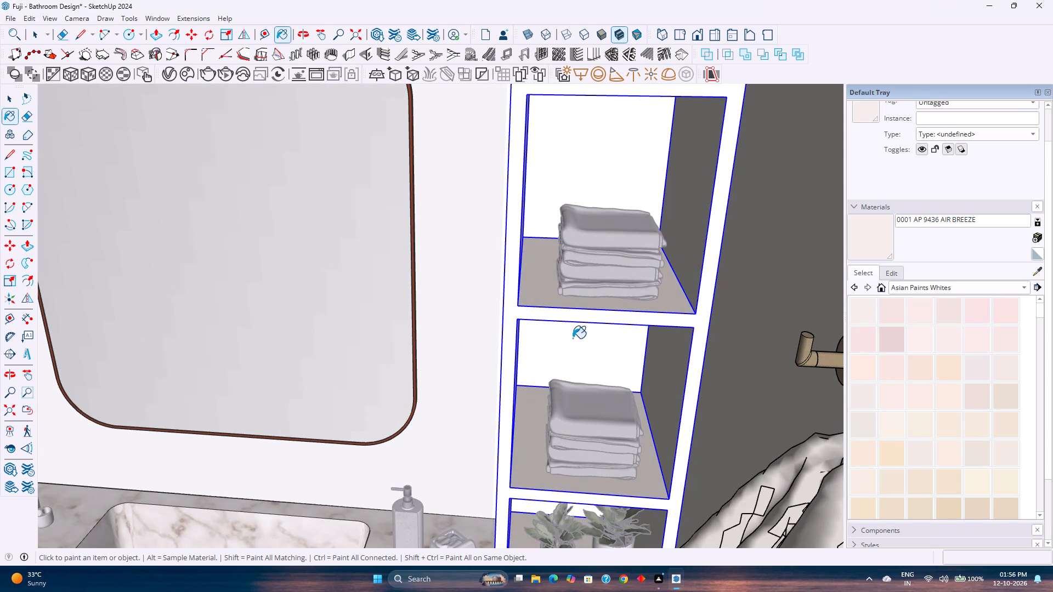
left_click(571, 347)
key("space")
scroll(562, 326, "down", 15)
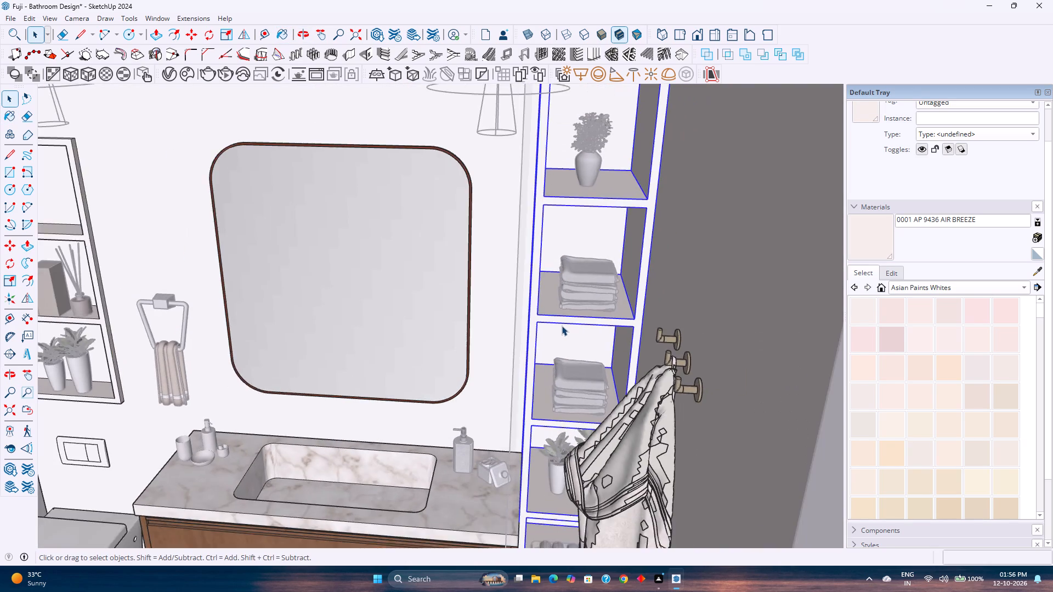
scroll(562, 326, "down", 6)
middle_click_drag(545, 381, 612, 309)
key("Escape")
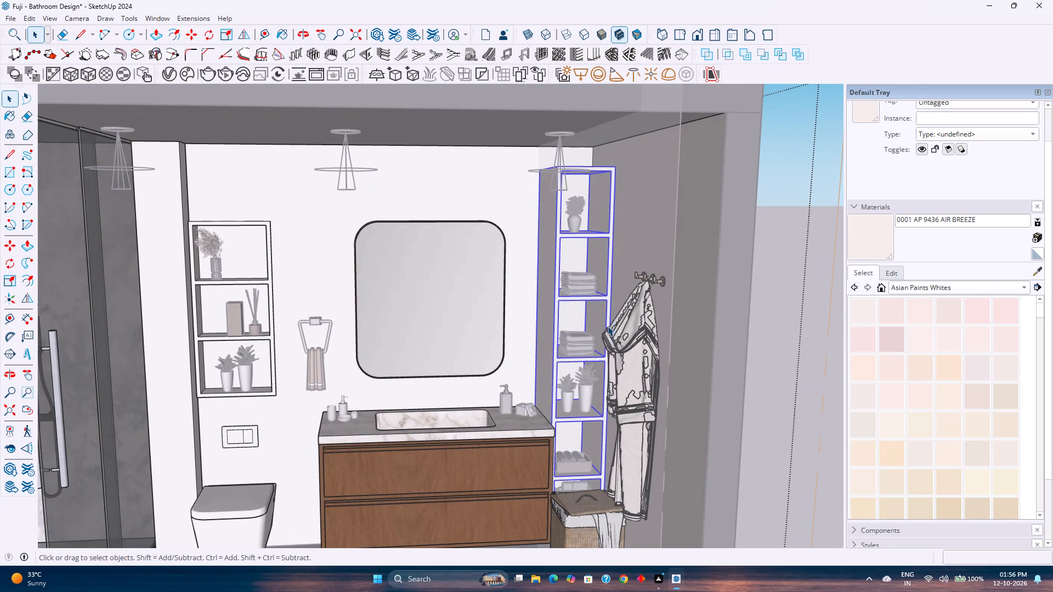
Examine both shelf units, the mirror and the vanity, including from the standard Right view.
scroll(563, 344, "down", 4)
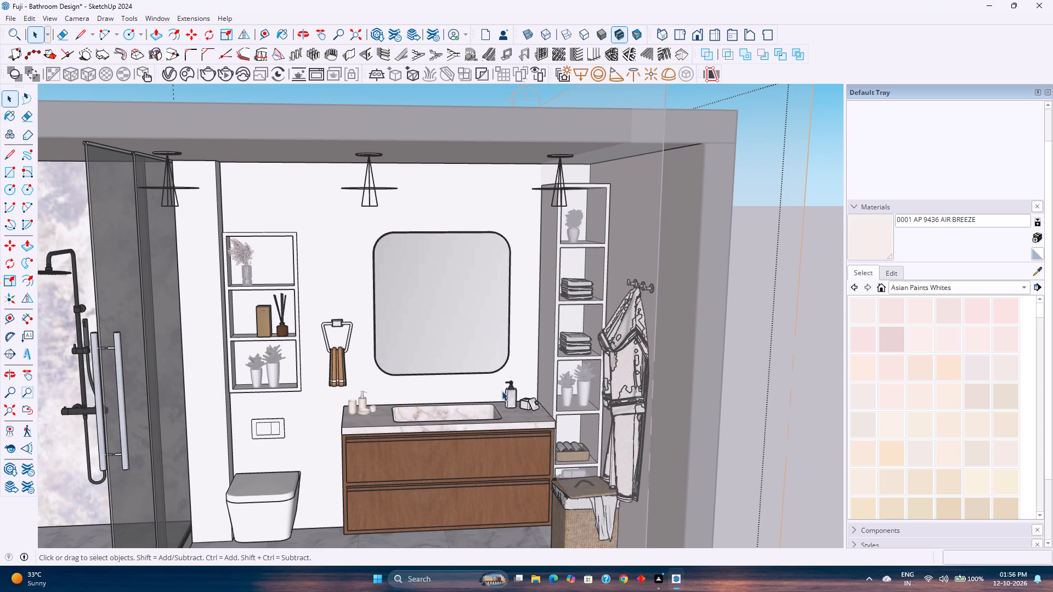
scroll(444, 343, "up", 2)
scroll(444, 343, "down", 1)
middle_click_drag(444, 343, 444, 344)
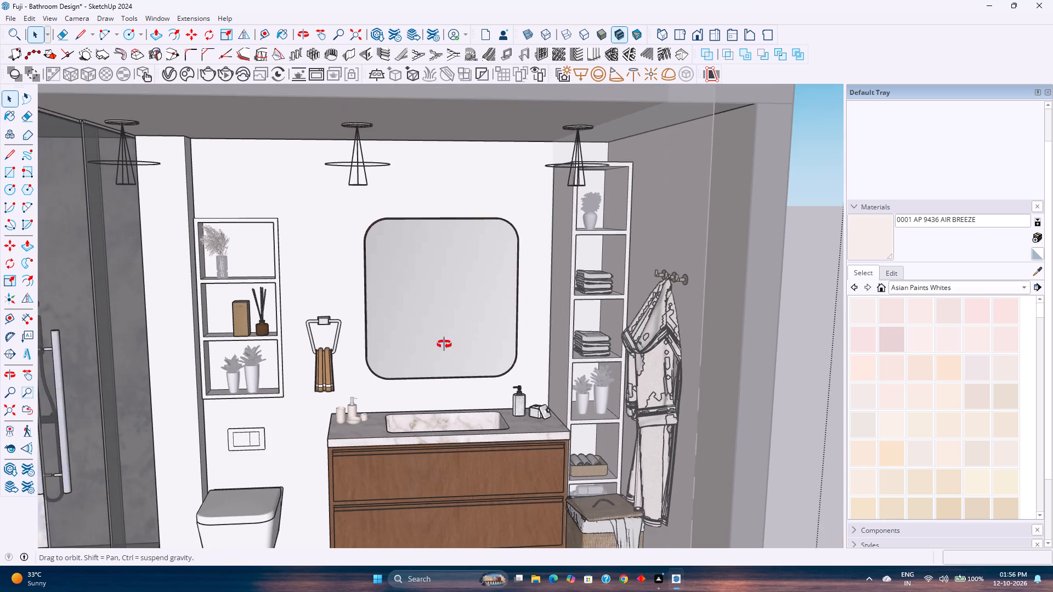
middle_click_drag(444, 344, 454, 386)
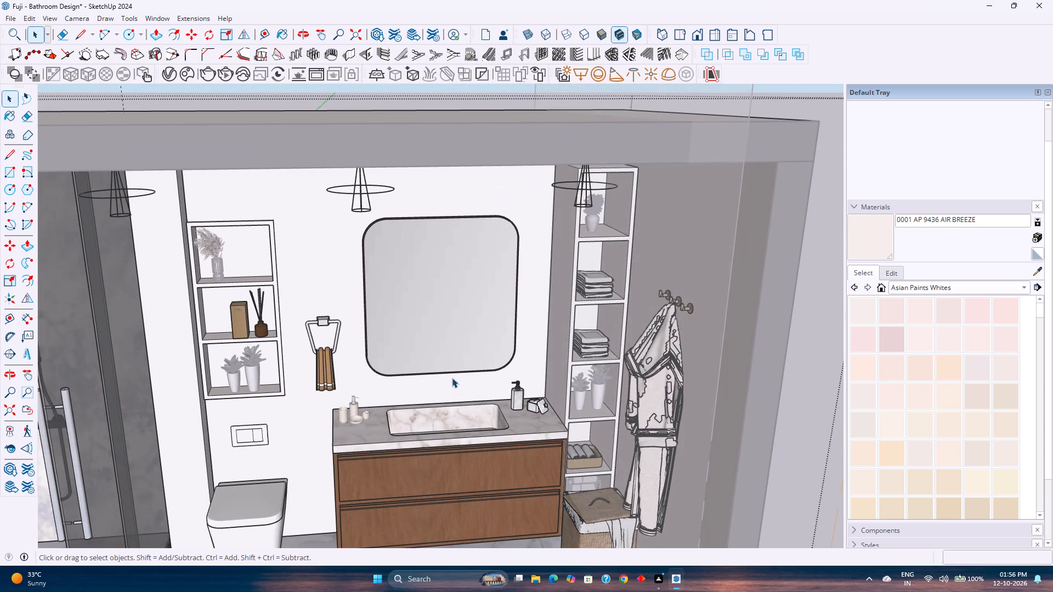
scroll(421, 395, "up", 3)
middle_click_drag(421, 395, 425, 462)
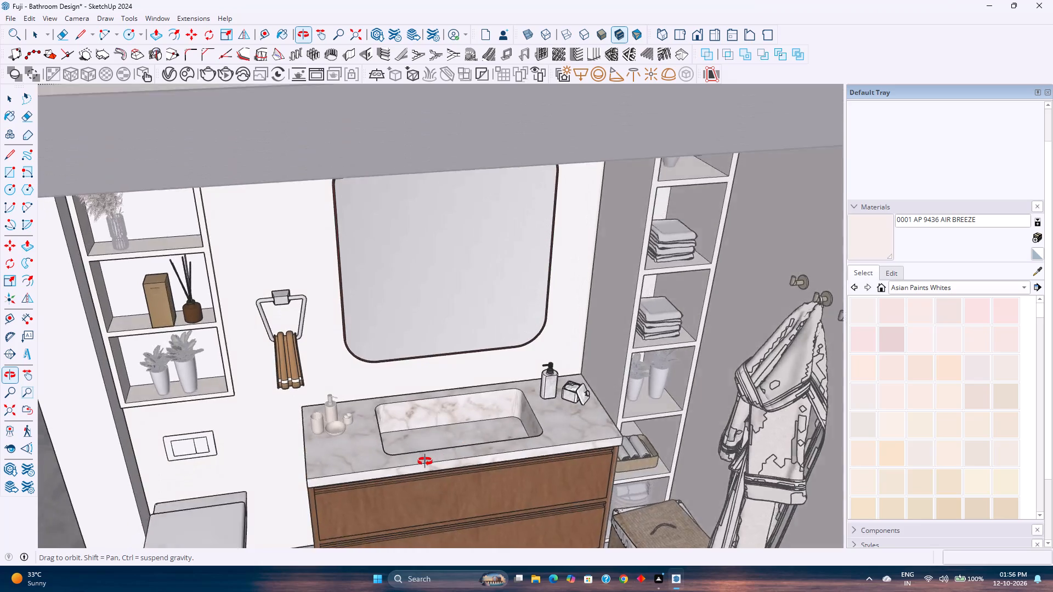
middle_click_drag(425, 462, 380, 388)
scroll(385, 392, "down", 6)
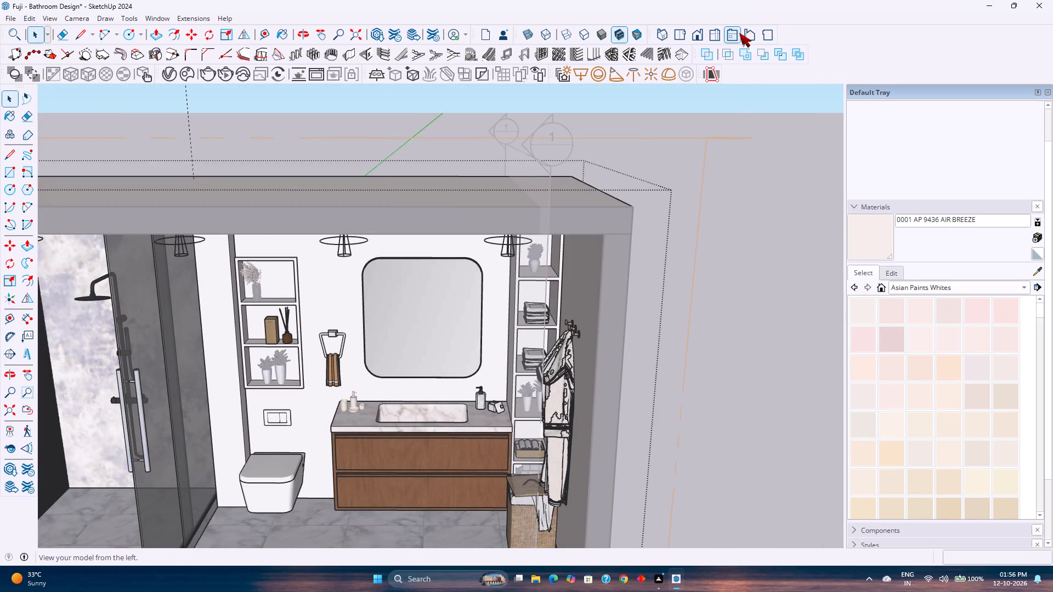
left_click(720, 31)
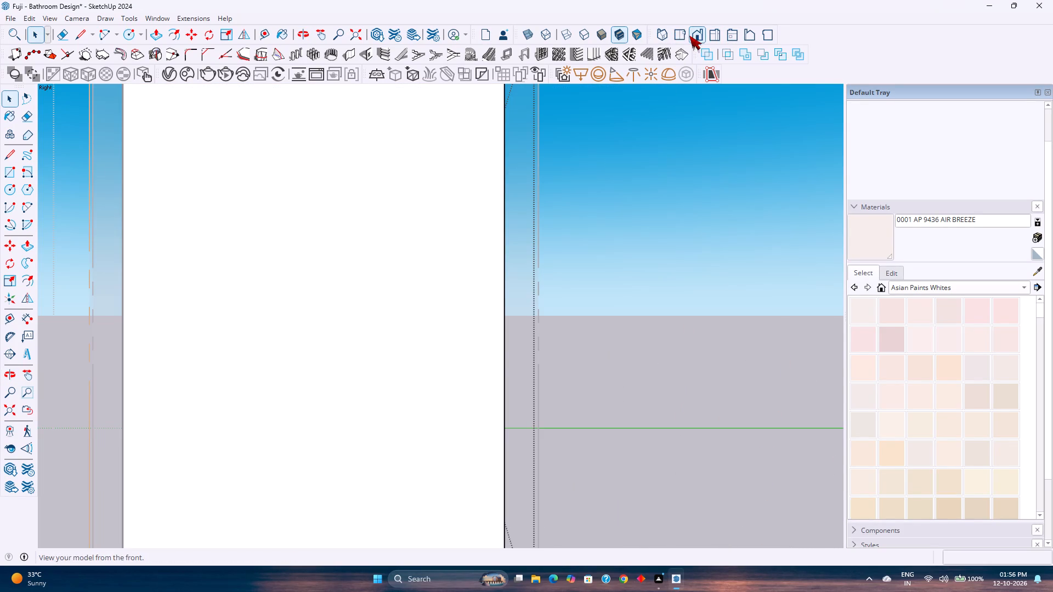
left_click(695, 36)
key("Escape")
key("Escape")
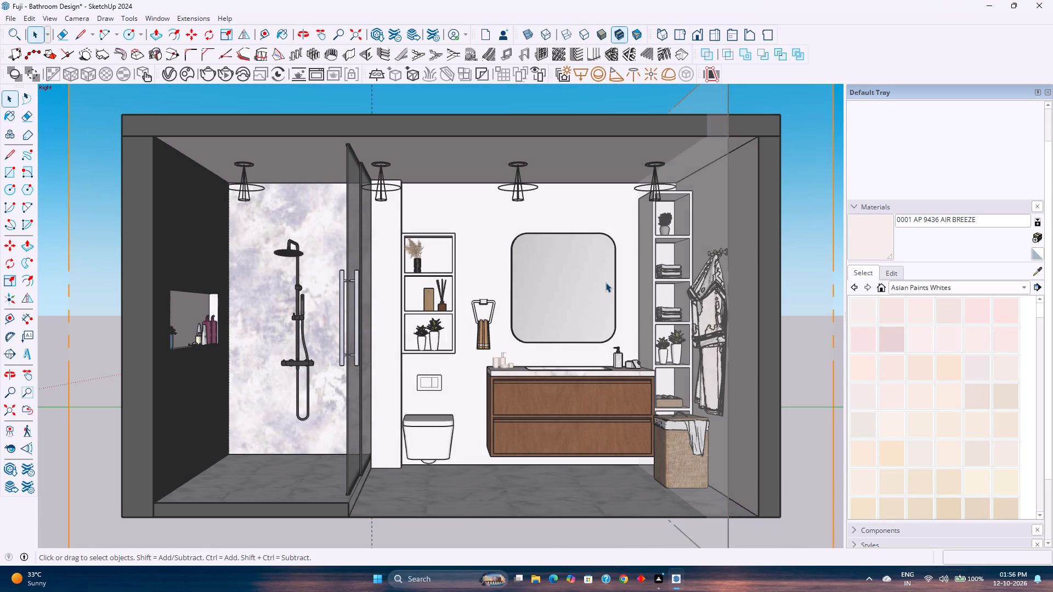
Examine the vanity countertop, its accessories and the surrounding wall up close and from across the room.
scroll(569, 355, "up", 4)
middle_click_drag(570, 358, 604, 471)
scroll(537, 391, "up", 6)
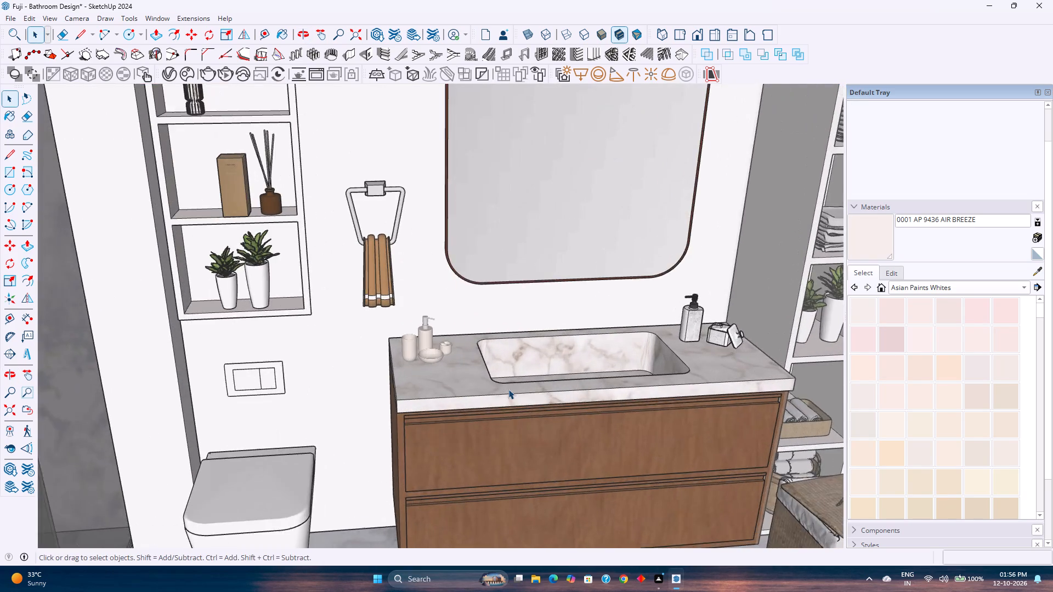
middle_click_drag(508, 389, 541, 405)
scroll(449, 340, "up", 4)
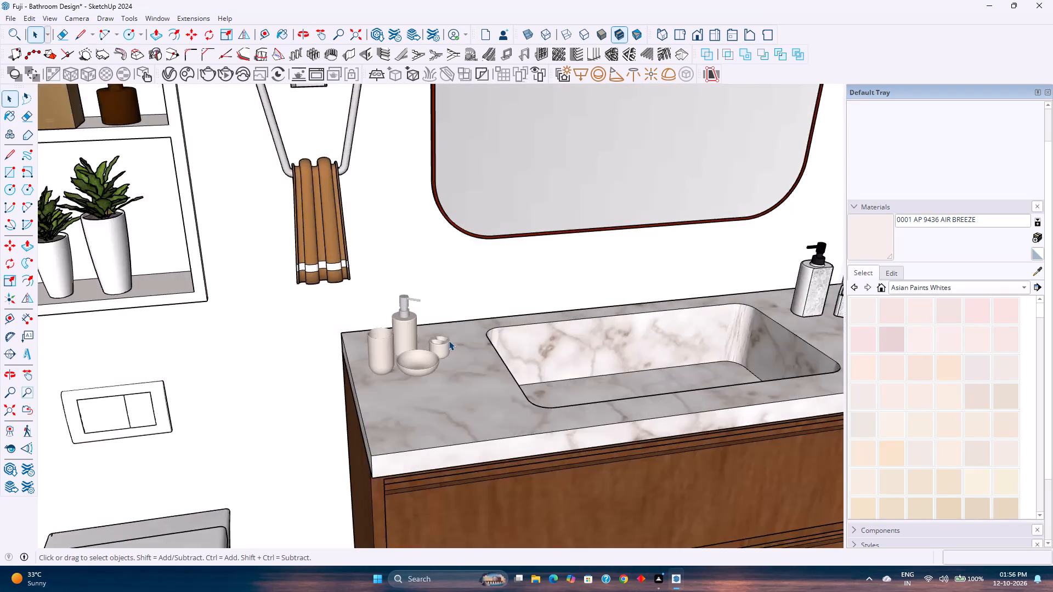
scroll(449, 340, "down", 3)
middle_click_drag(449, 340, 353, 323)
scroll(415, 342, "down", 1)
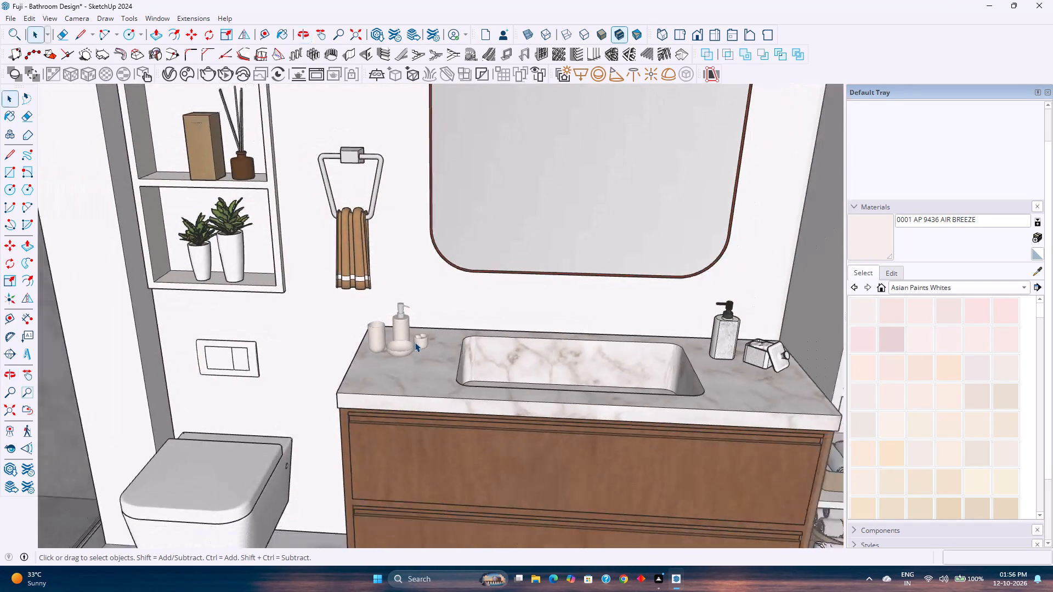
scroll(415, 342, "down", 6)
middle_click_drag(444, 374, 455, 309)
scroll(421, 362, "down", 1)
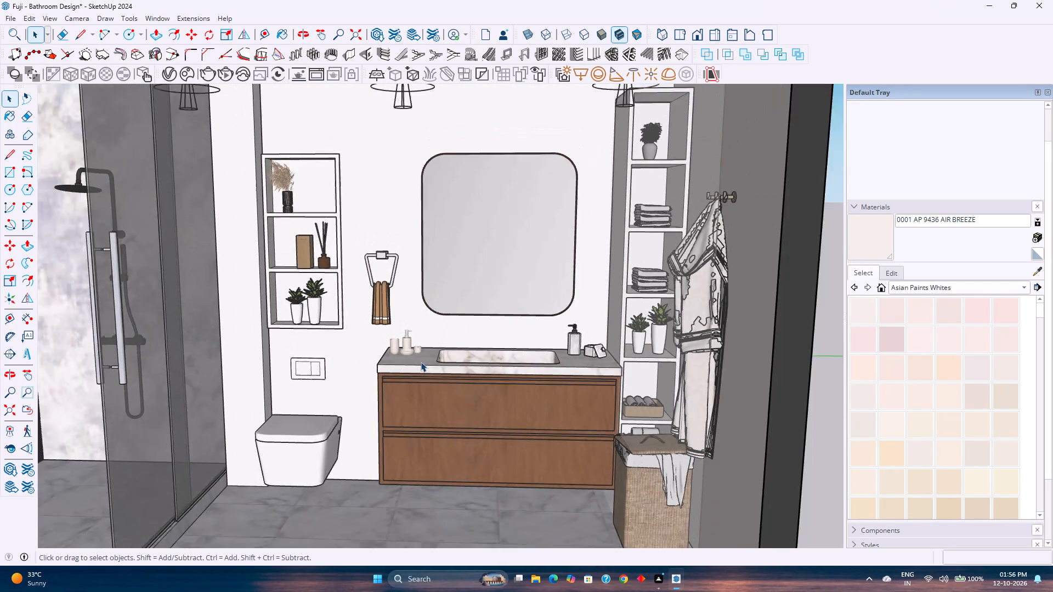
scroll(421, 362, "down", 1)
middle_click_drag(421, 362, 432, 313)
scroll(401, 351, "up", 1)
middle_click_drag(401, 351, 408, 377)
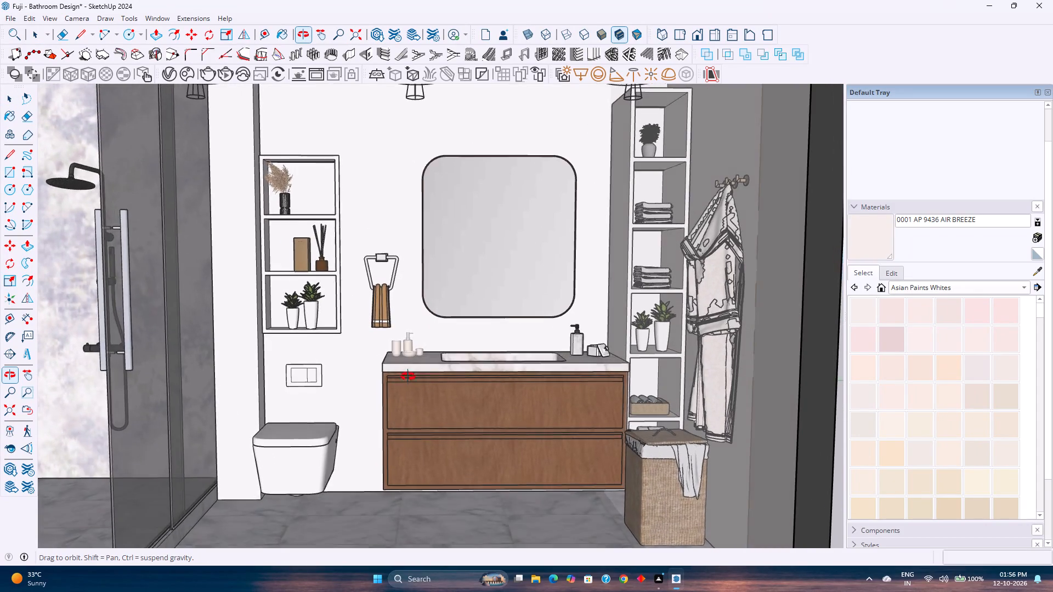
middle_click_drag(408, 377, 415, 341)
scroll(417, 340, "down", 2)
middle_click_drag(418, 345, 453, 388, "shift")
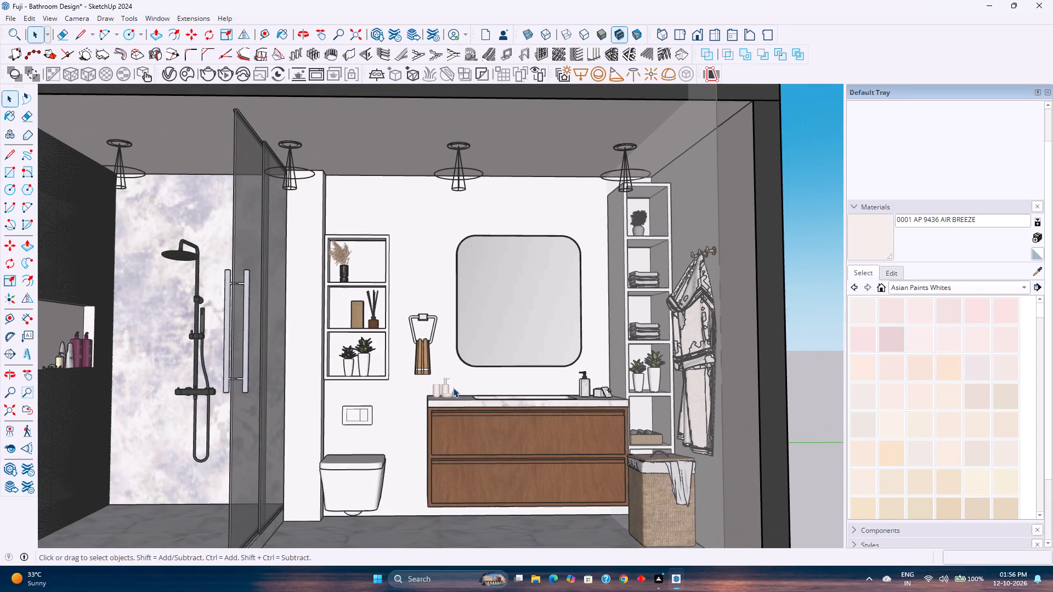
scroll(473, 378, "down", 1)
middle_click_drag(473, 378, 487, 354, "shift")
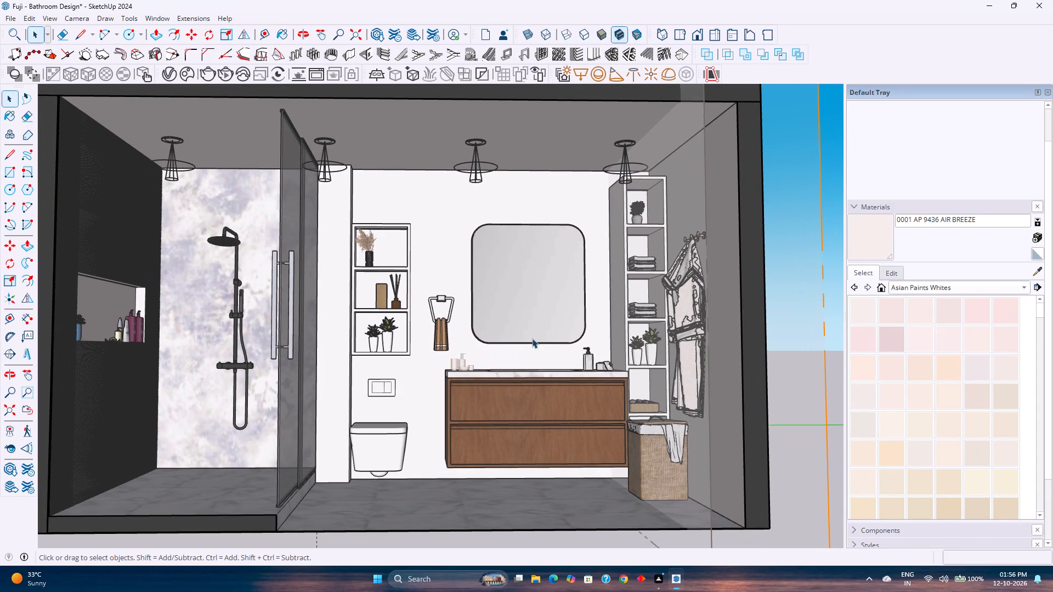
middle_click_drag(534, 361, 503, 356)
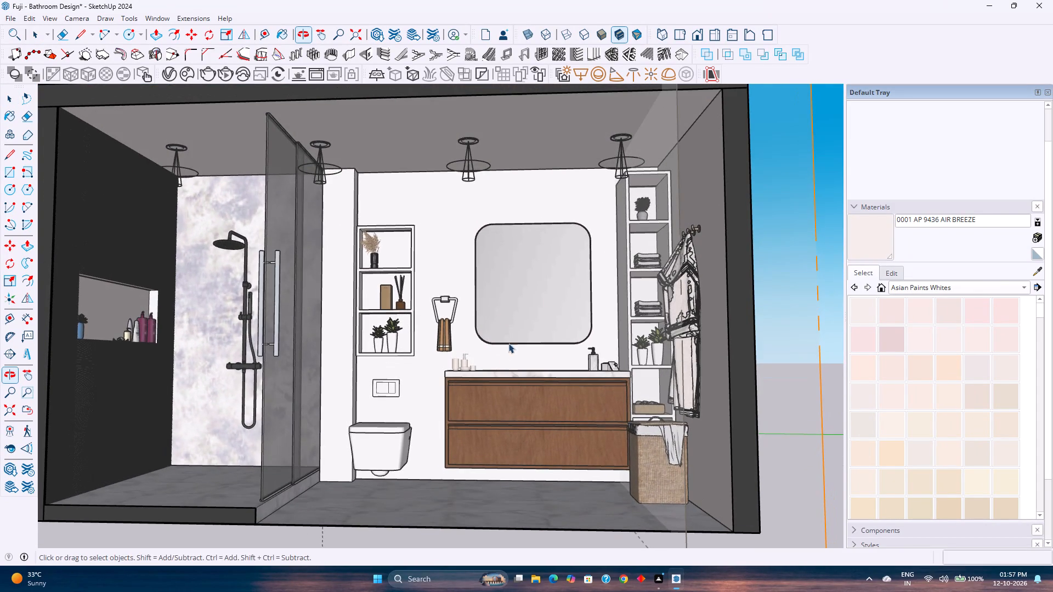
Start an interactive V-Ray render of the bathroom from the standard Right view, framed closer on the interior.
left_click(701, 35)
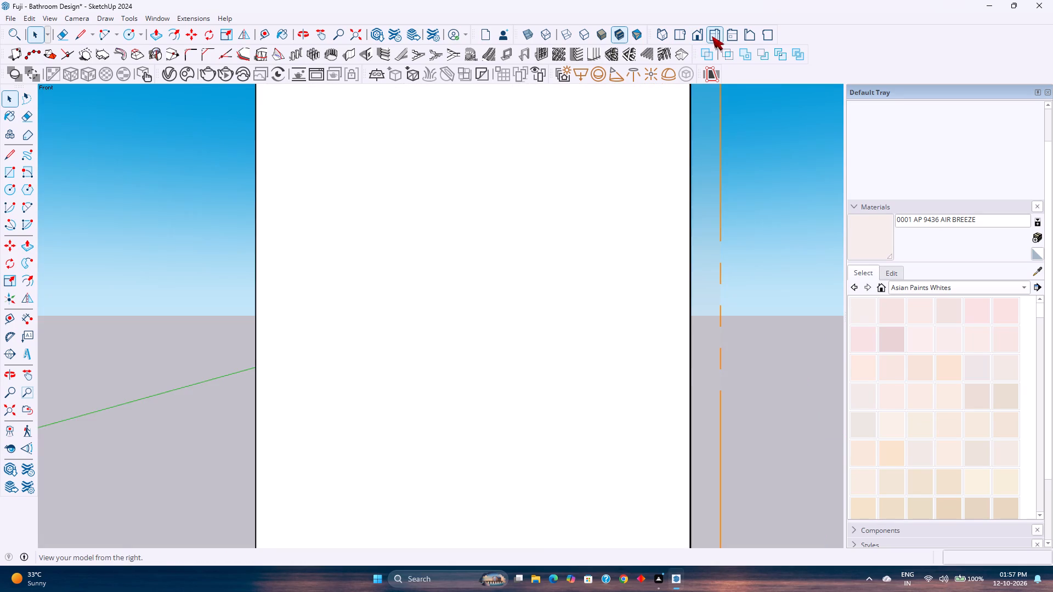
left_click(713, 36)
scroll(488, 416, "up", 1)
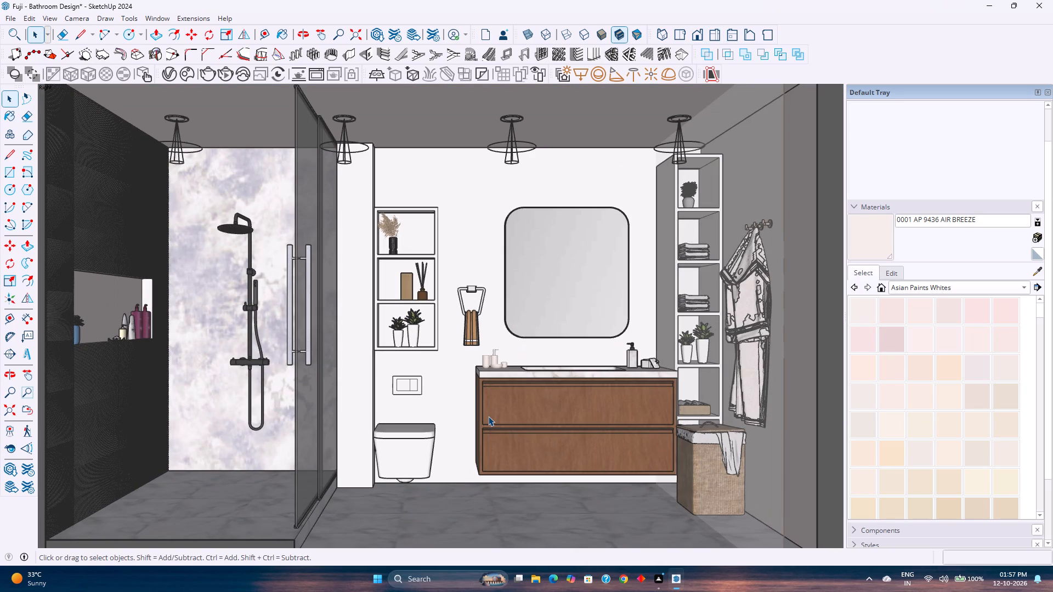
scroll(488, 416, "up", 1)
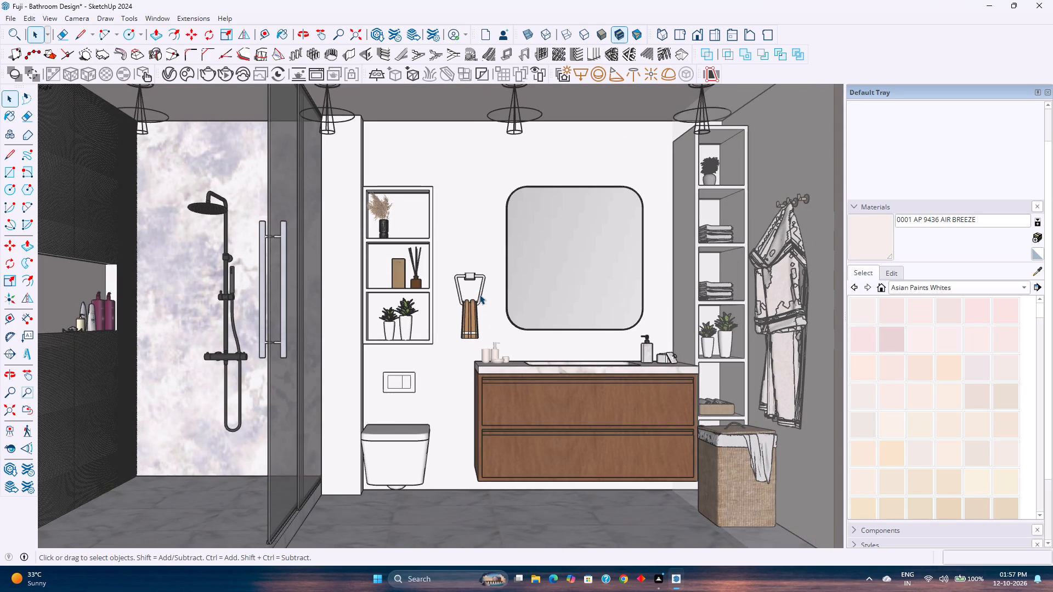
left_click(222, 75)
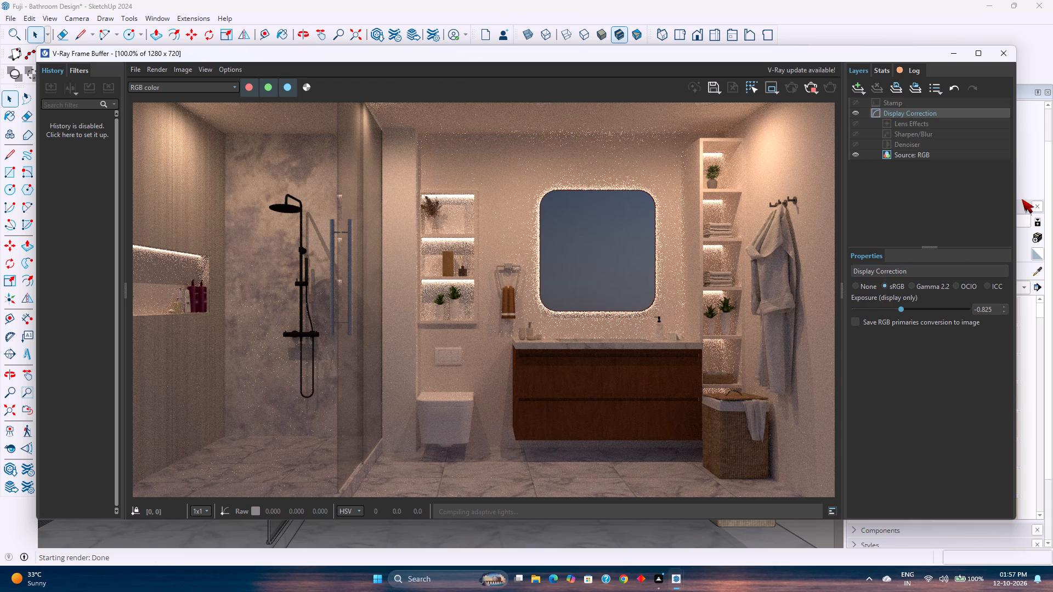
Narrow the V-Ray Frame Buffer window and reduce the render display to 50% so the whole image fits.
left_click_drag(1016, 195, 805, 201)
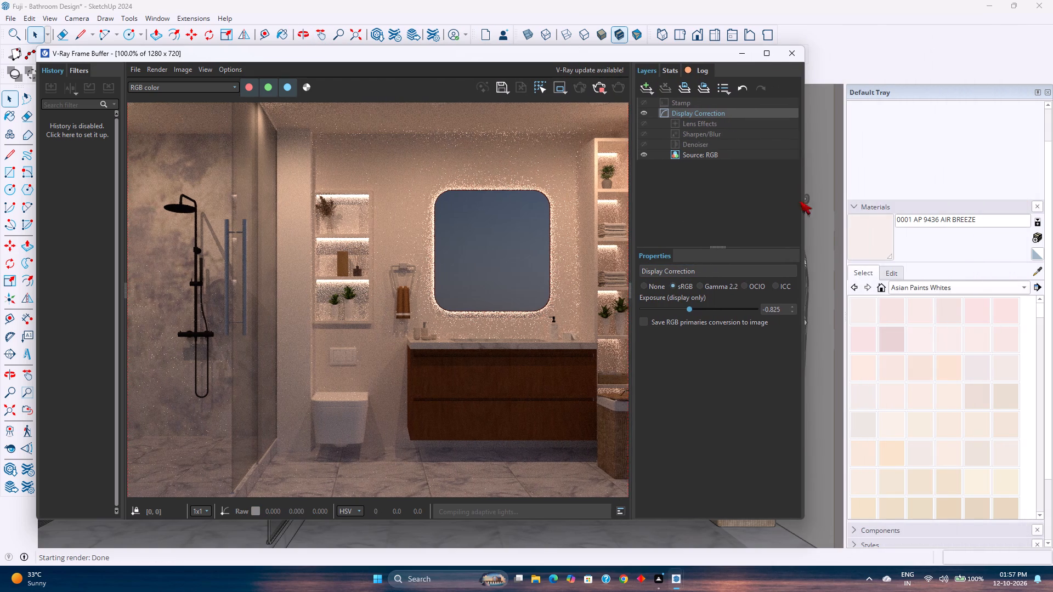
scroll(519, 230, "down", 1)
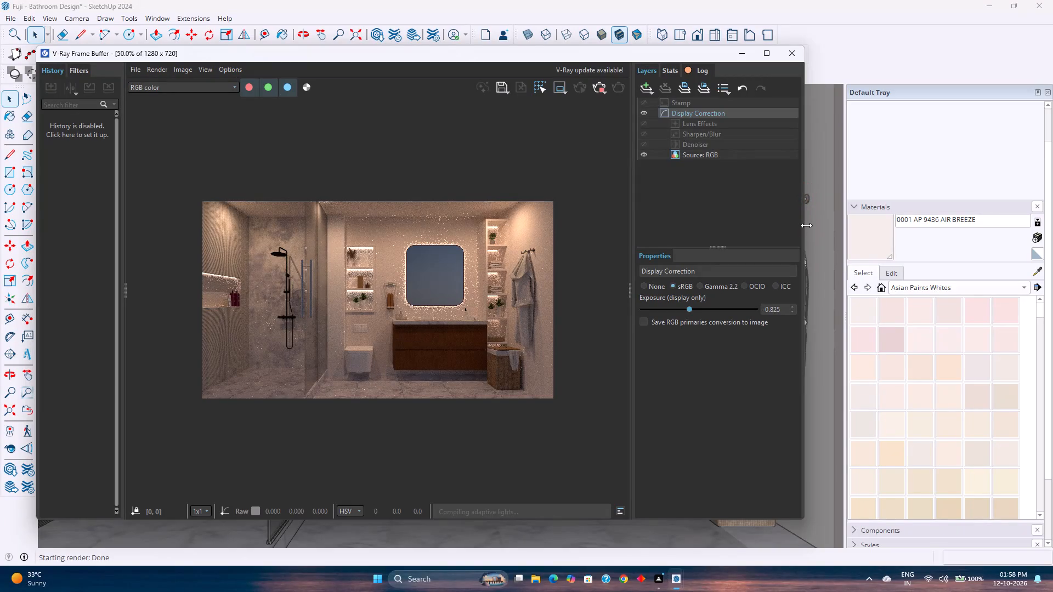
Narrow the V-Ray Frame Buffer window further and move it clear of the V-Ray tools.
left_click_drag(807, 225, 718, 232)
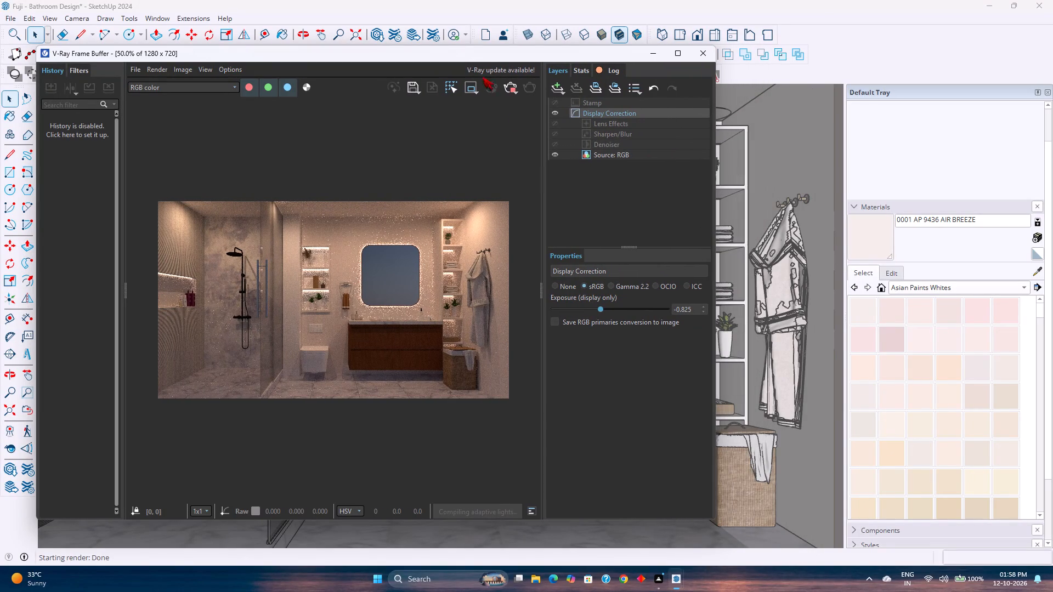
left_click_drag(470, 54, 444, 93)
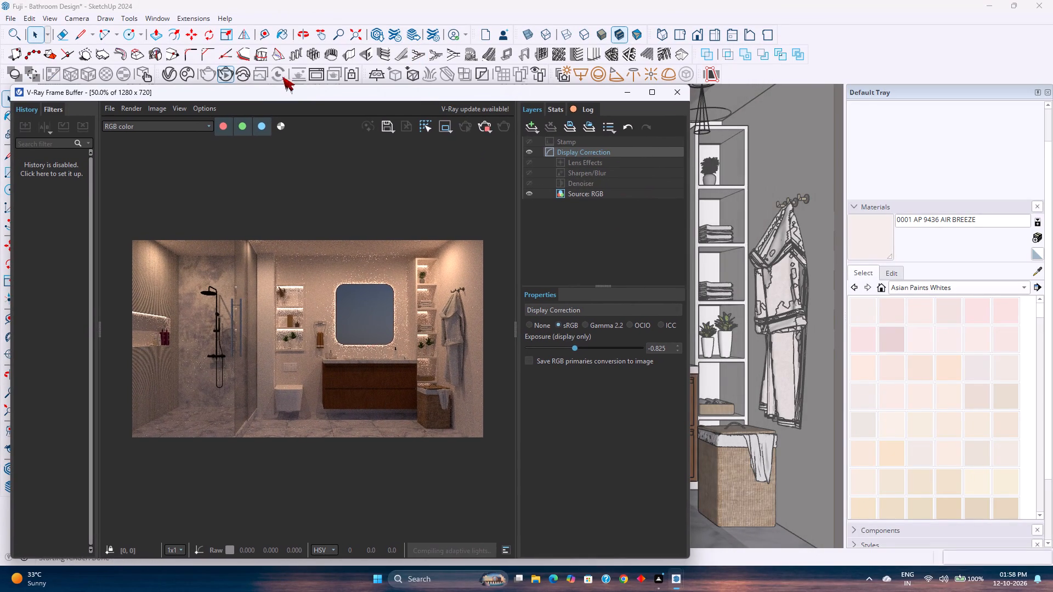
Open the V-Ray Asset Editor and look through the scene's materials for the emissive light materials.
left_click(166, 75)
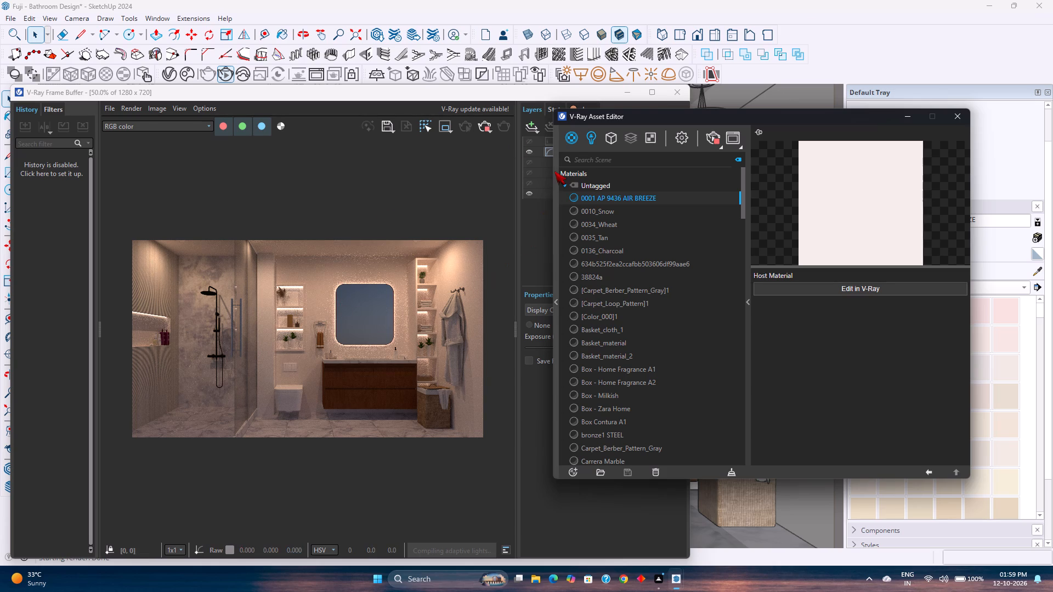
left_click(573, 140)
scroll(619, 417, "down", 17)
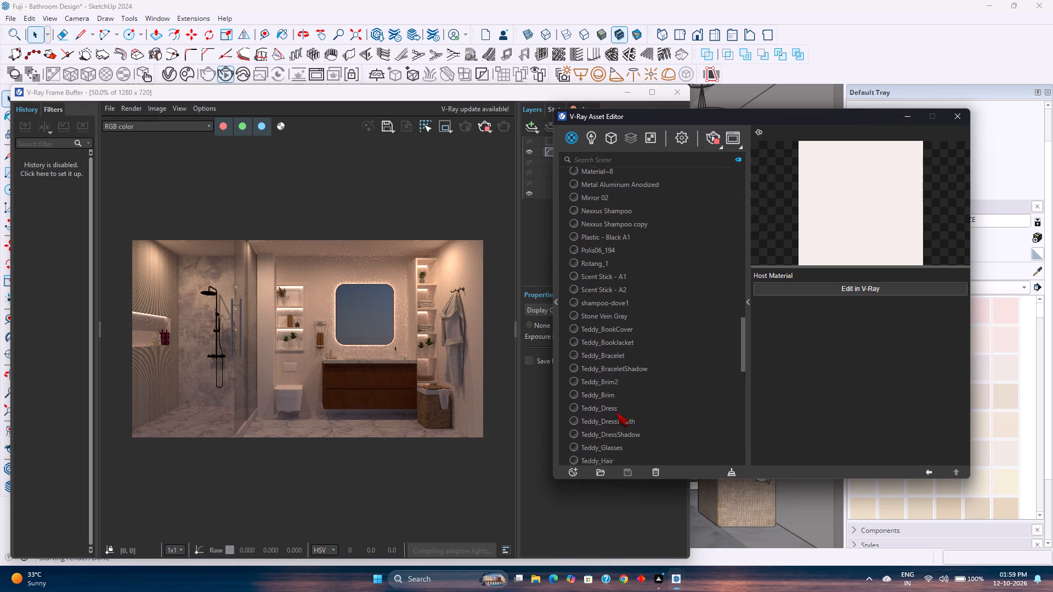
scroll(616, 413, "down", 1)
scroll(616, 413, "up", 3)
scroll(610, 300, "down", 8)
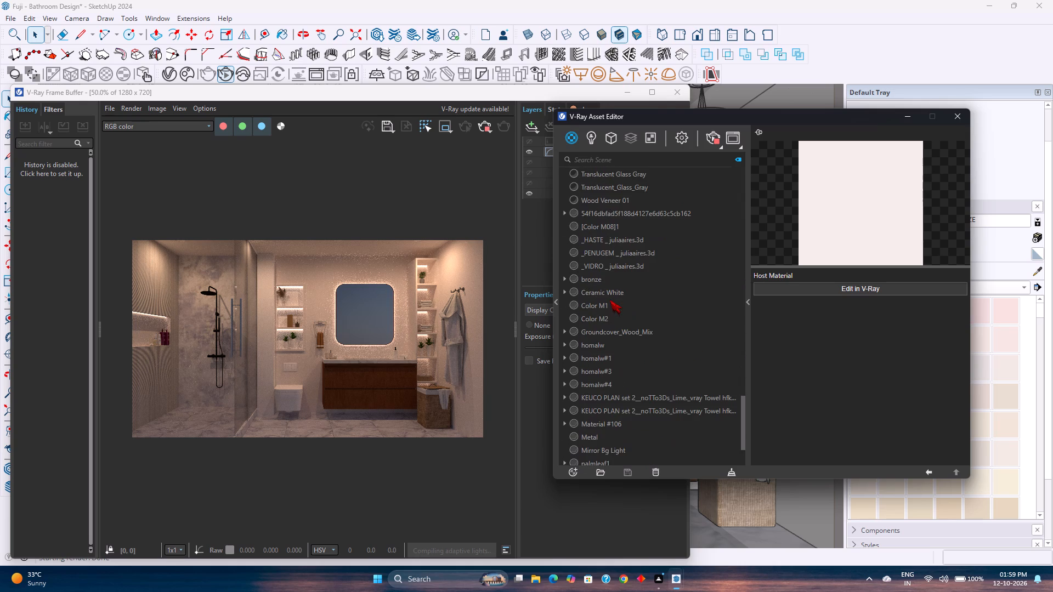
scroll(610, 300, "down", 10)
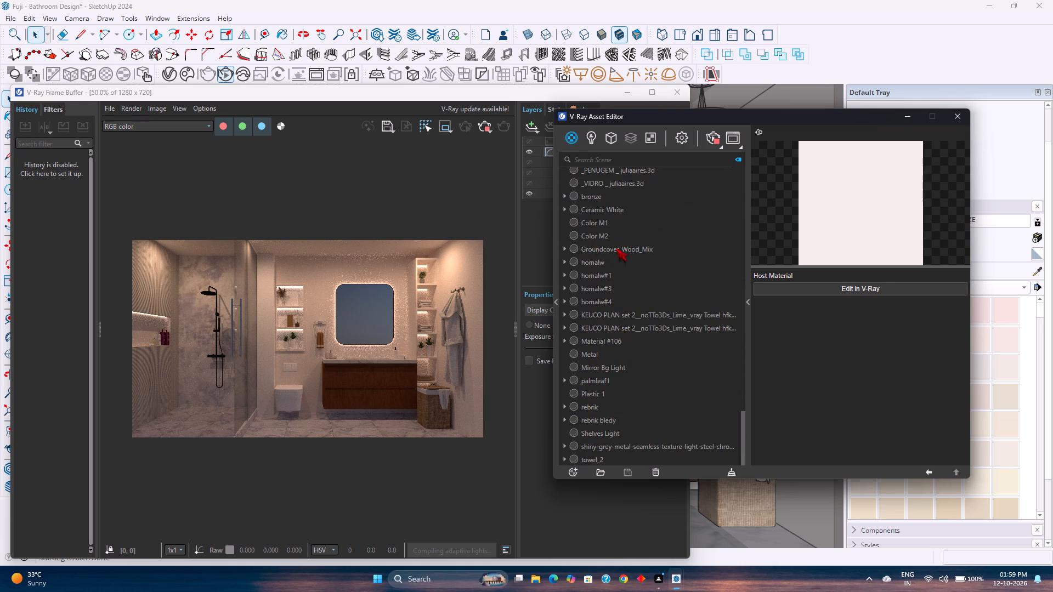
scroll(624, 247, "up", 9)
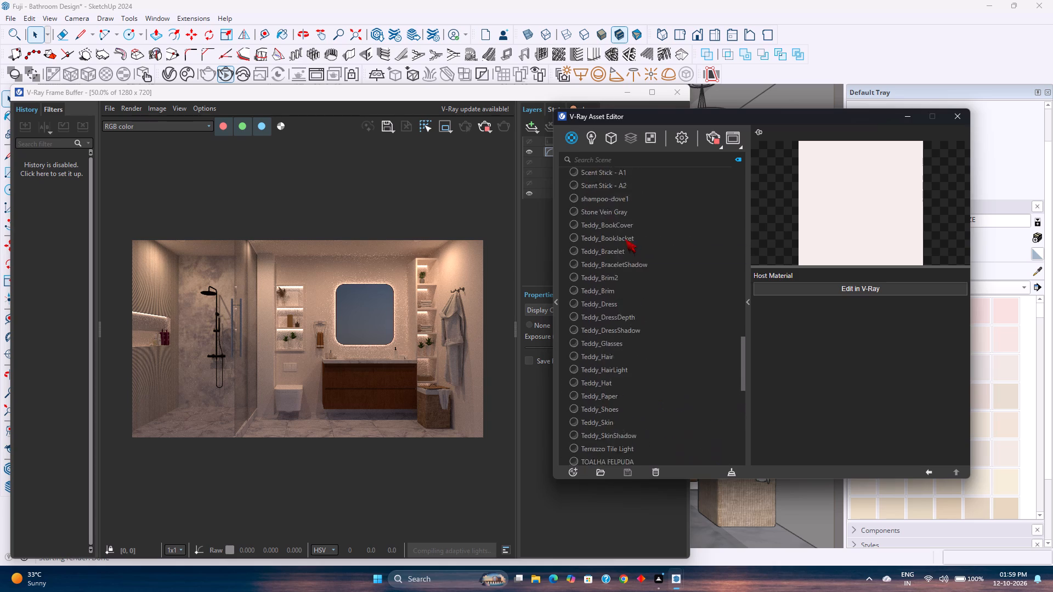
scroll(625, 239, "up", 12)
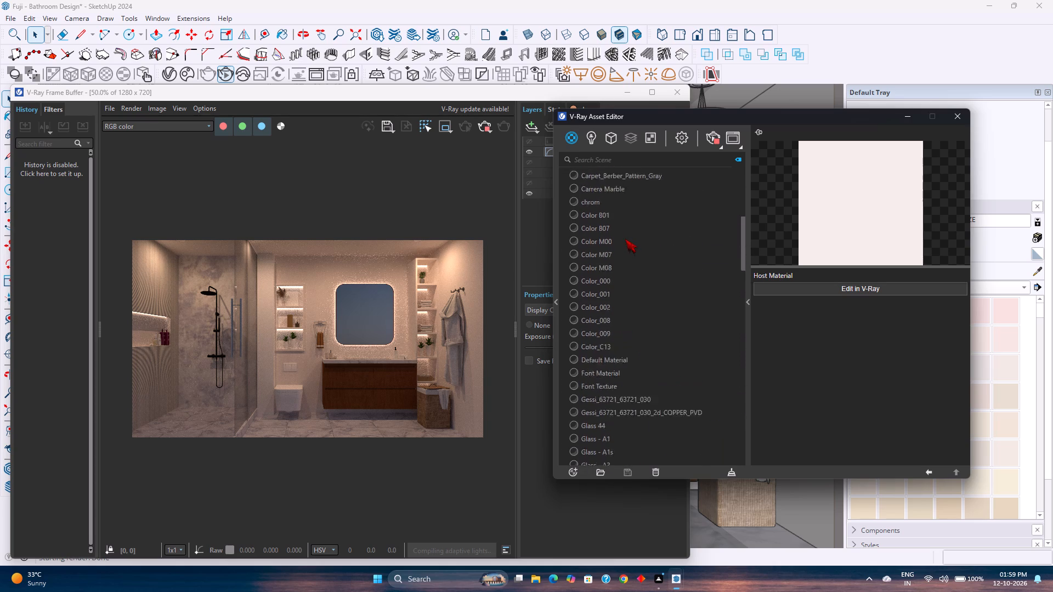
scroll(625, 239, "up", 6)
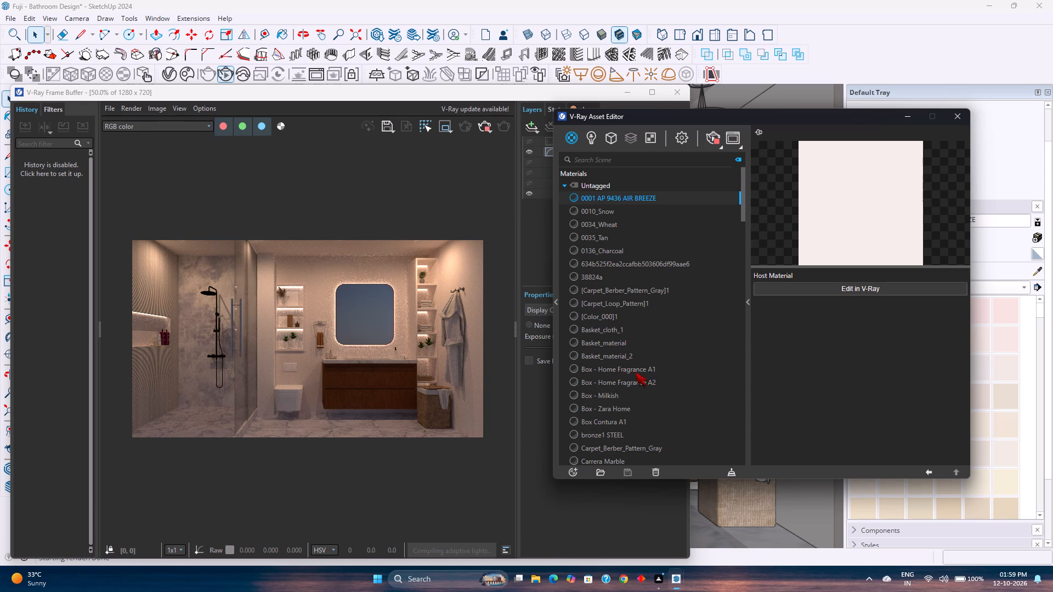
scroll(635, 372, "down", 5)
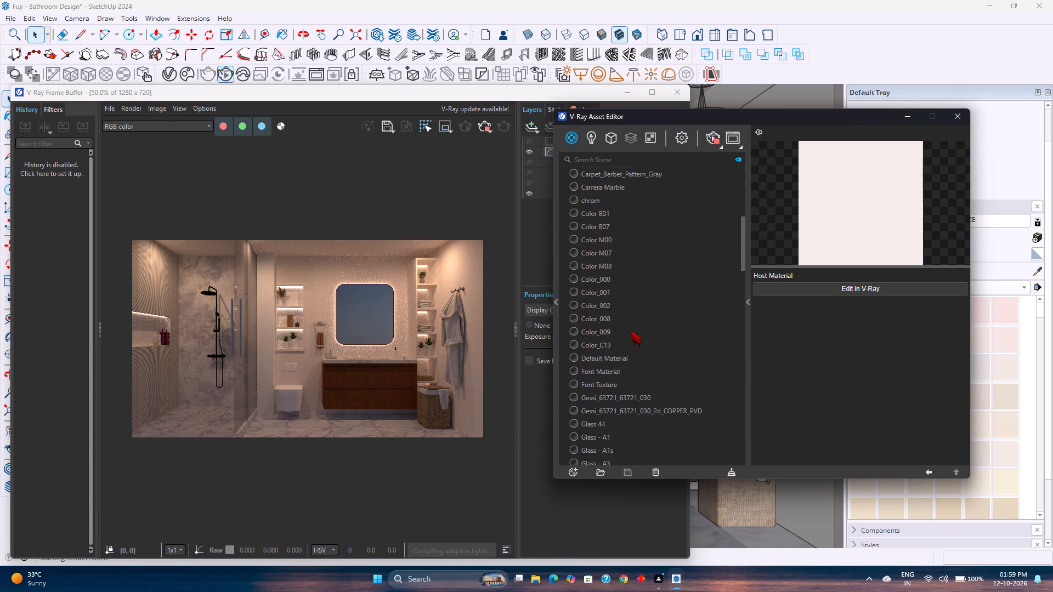
scroll(630, 331, "down", 6)
scroll(630, 331, "up", 1)
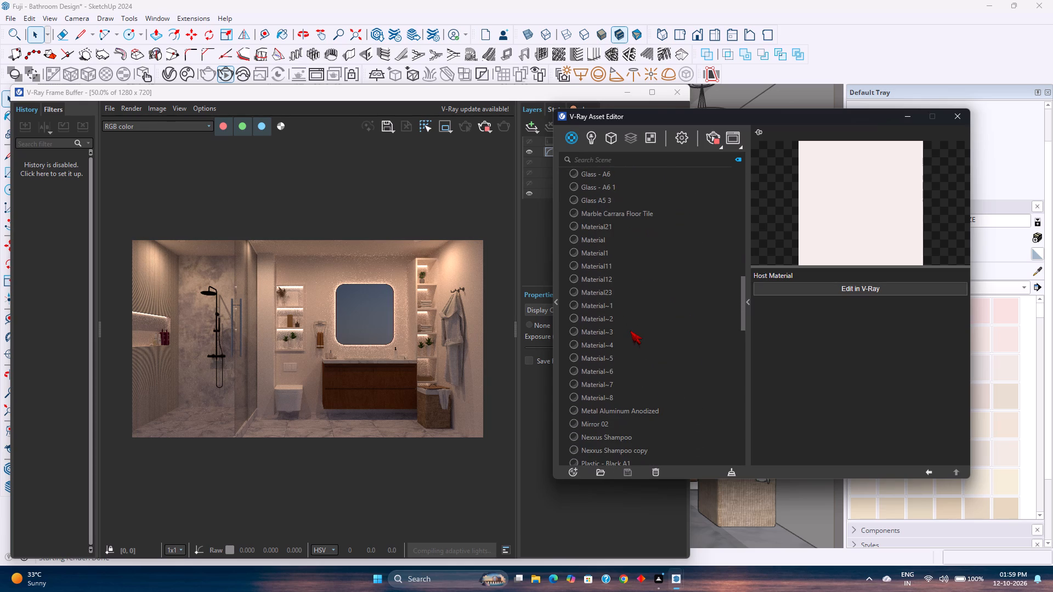
scroll(630, 331, "down", 5)
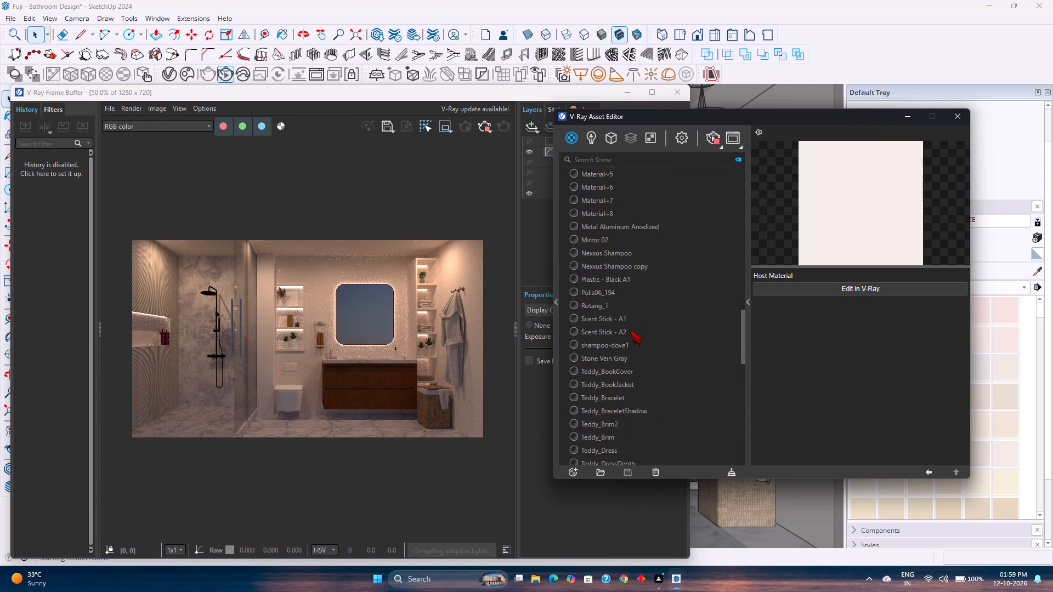
scroll(630, 331, "up", 1)
scroll(630, 331, "down", 3)
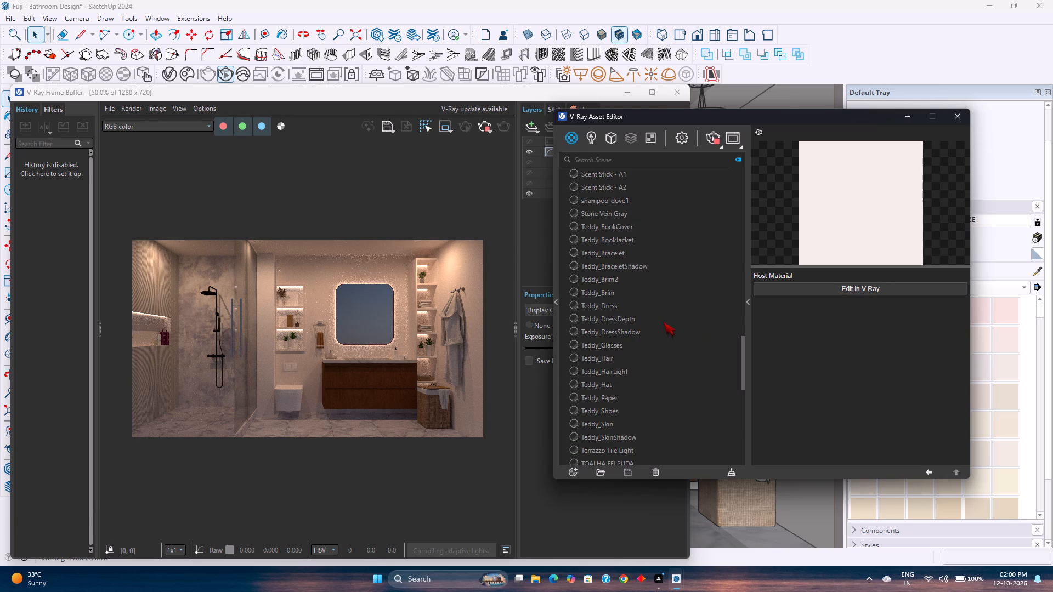
scroll(602, 354, "down", 4)
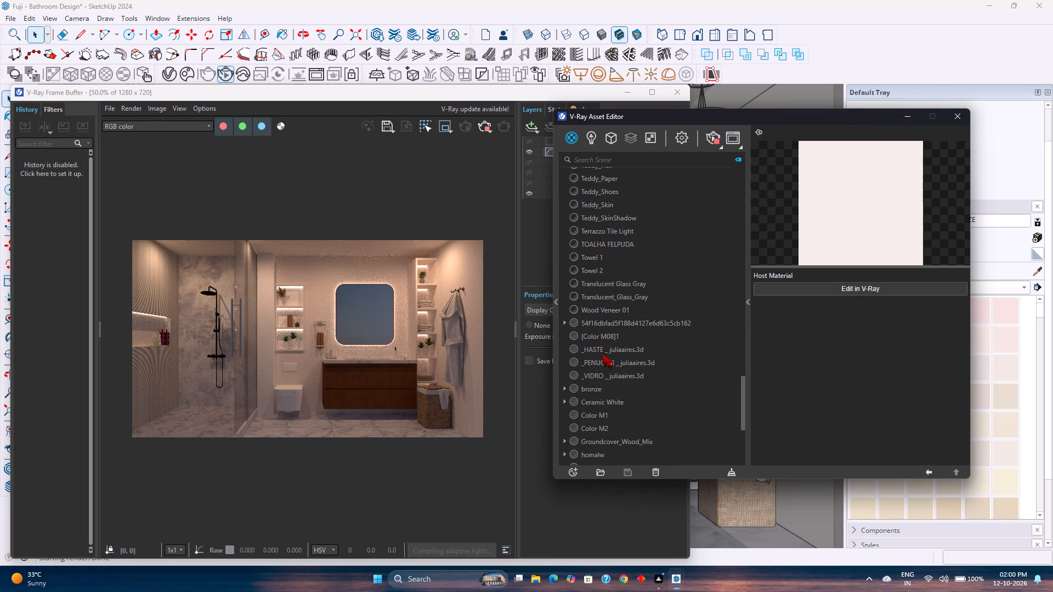
scroll(616, 404, "down", 3)
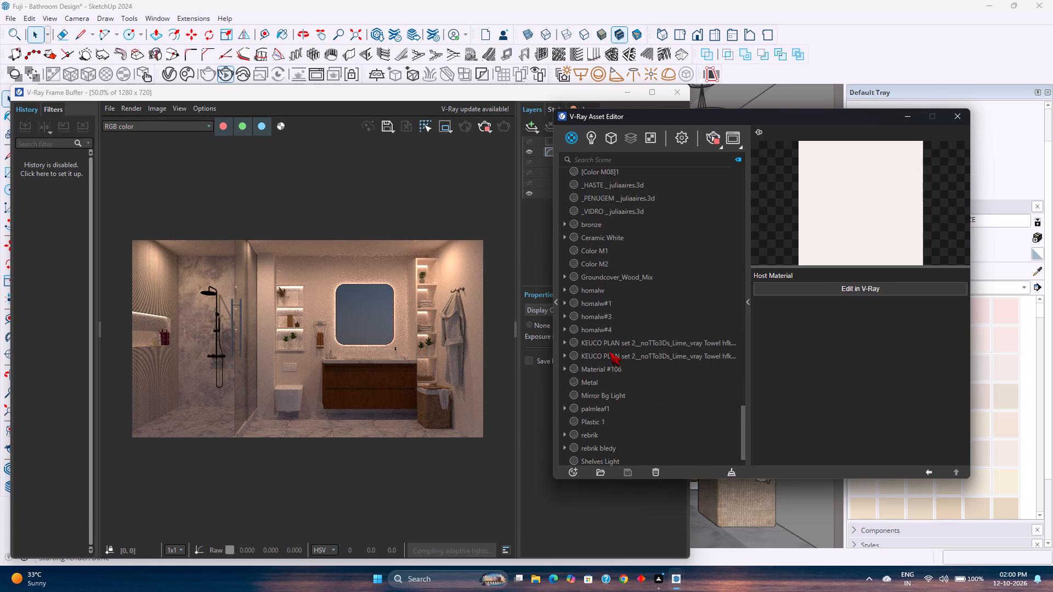
scroll(609, 352, "up", 20)
scroll(609, 352, "up", 6)
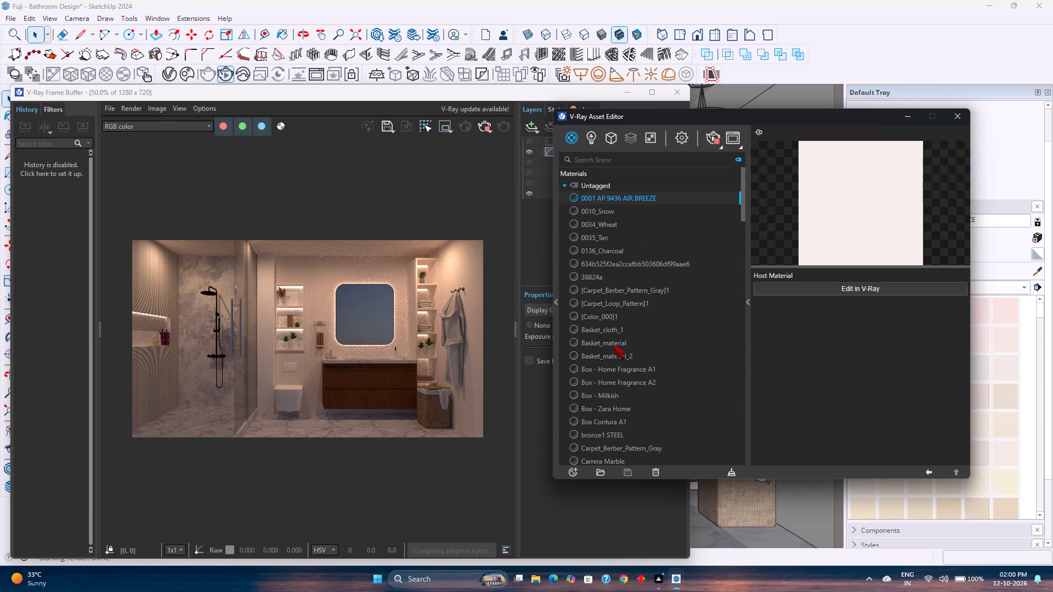
Filter the scene materials by "ligh" and set the Shelves Light material's emissive intensity to 5.
left_click(633, 164)
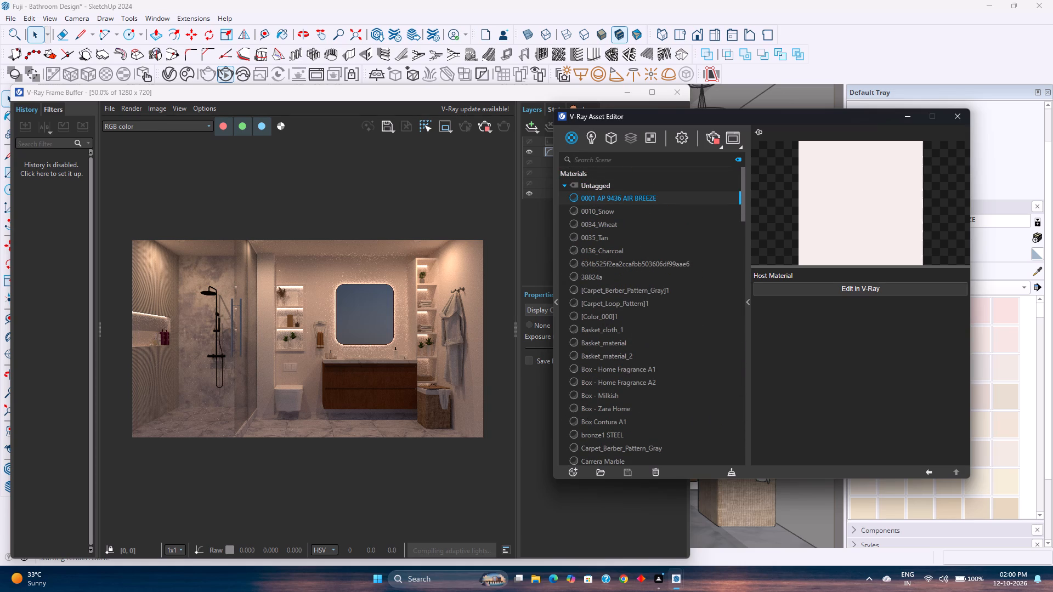
type("ligh")
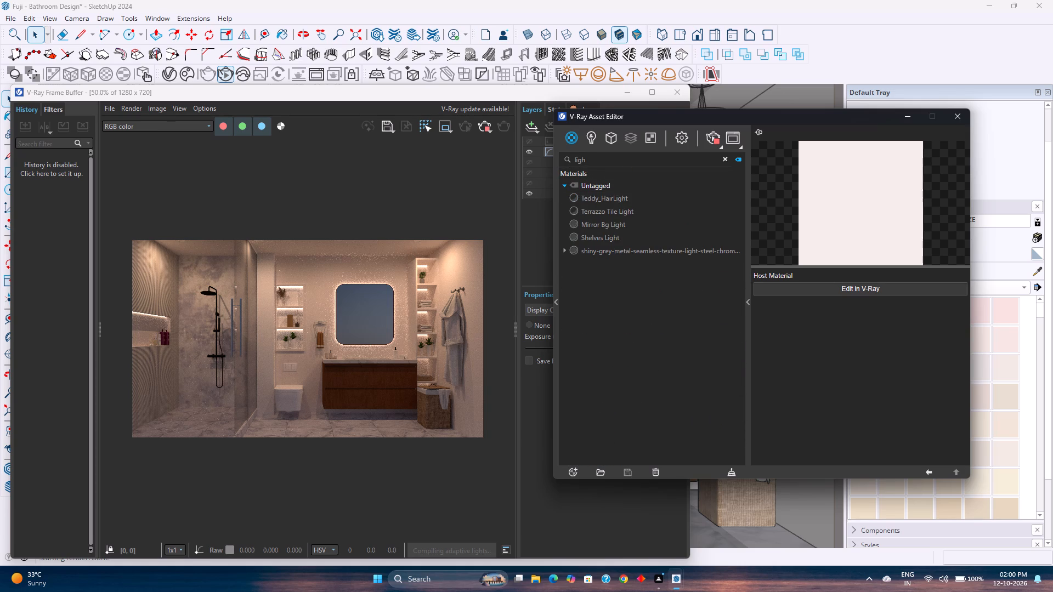
left_click(611, 238)
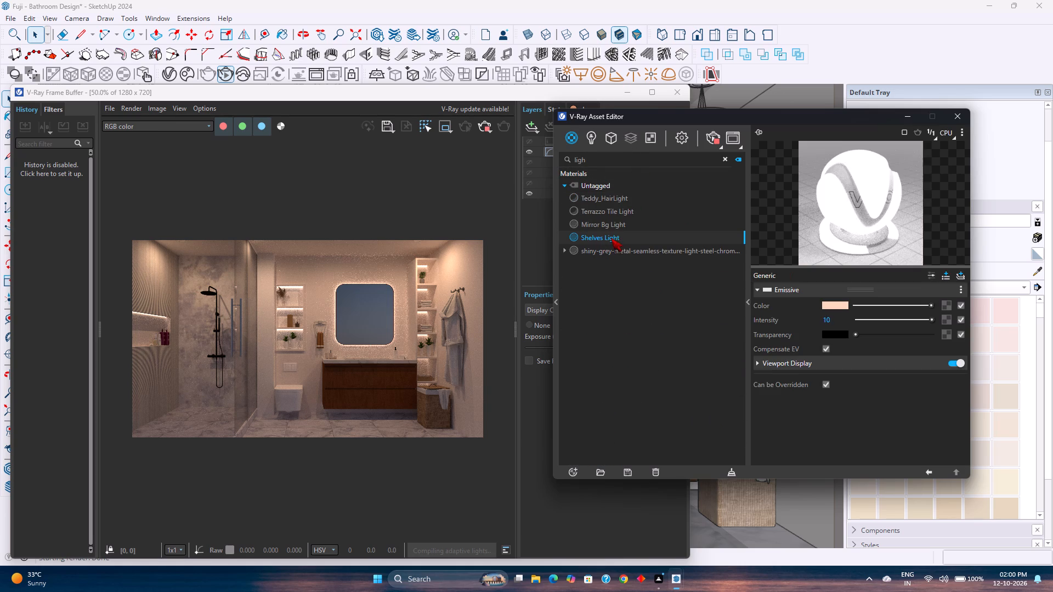
double_click(844, 321)
key("5")
key("Return")
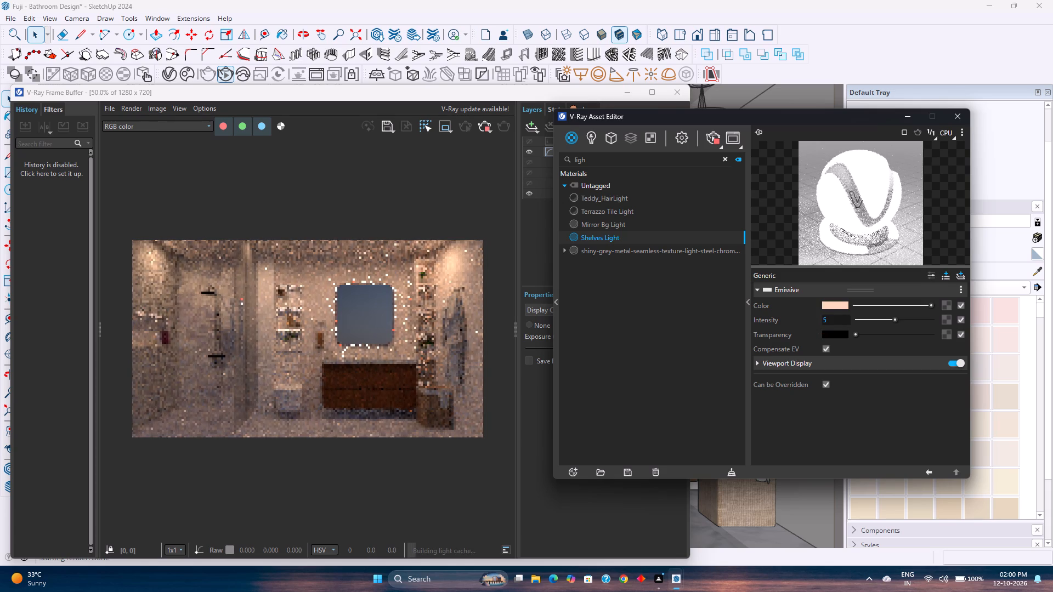
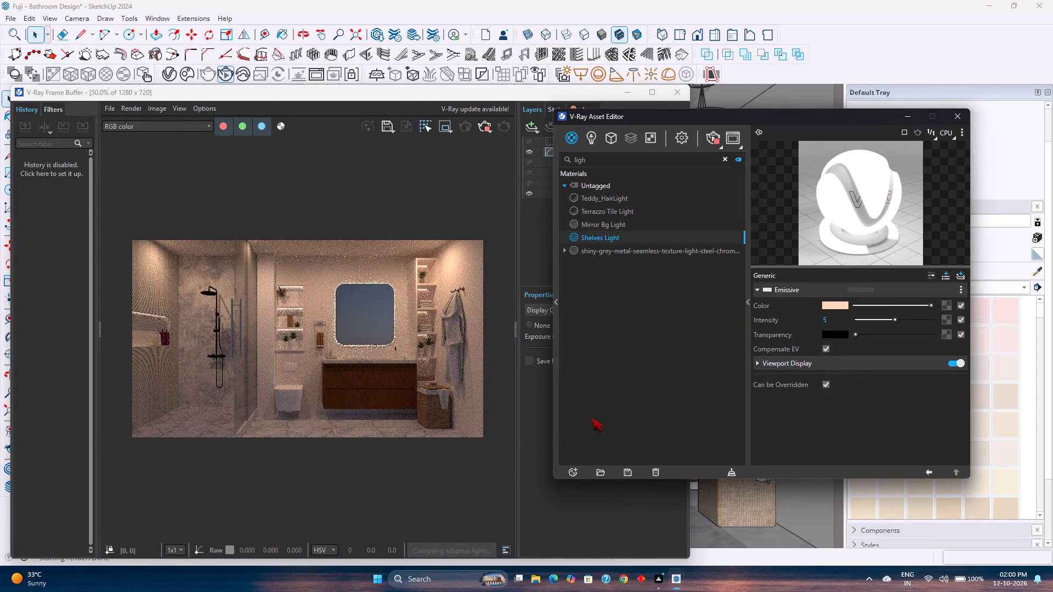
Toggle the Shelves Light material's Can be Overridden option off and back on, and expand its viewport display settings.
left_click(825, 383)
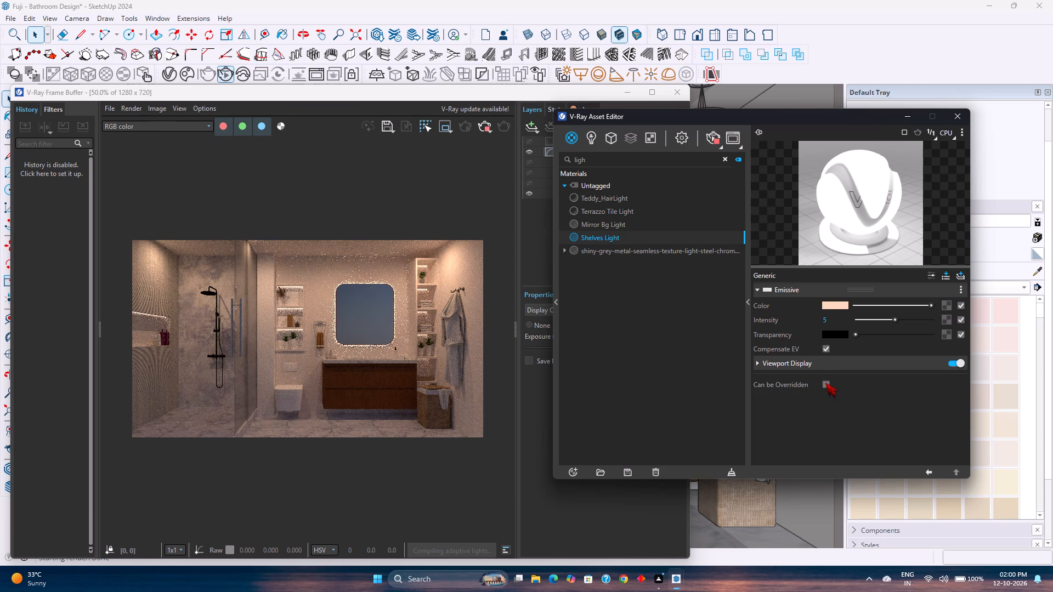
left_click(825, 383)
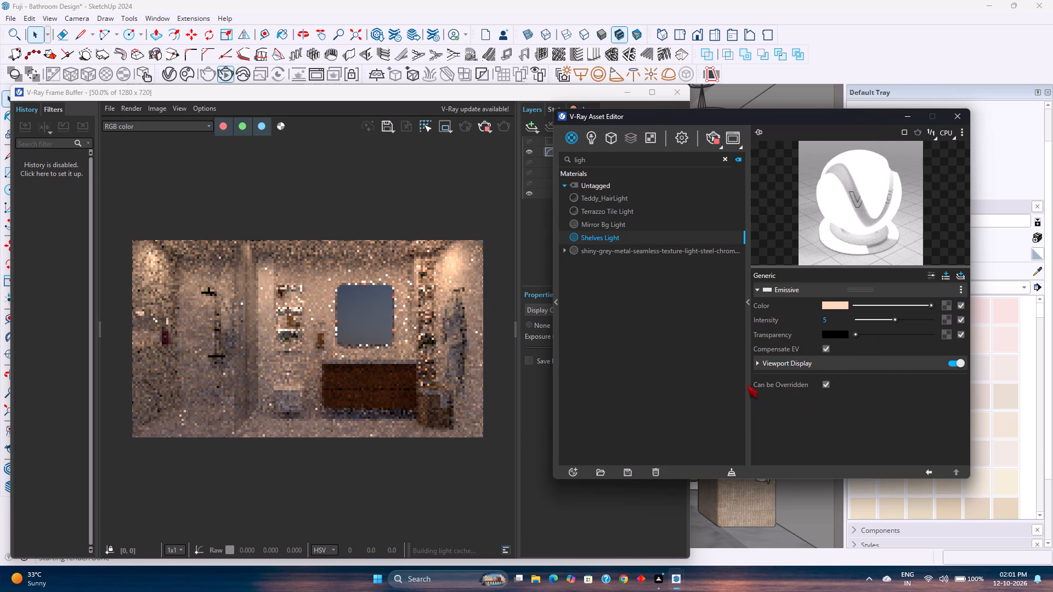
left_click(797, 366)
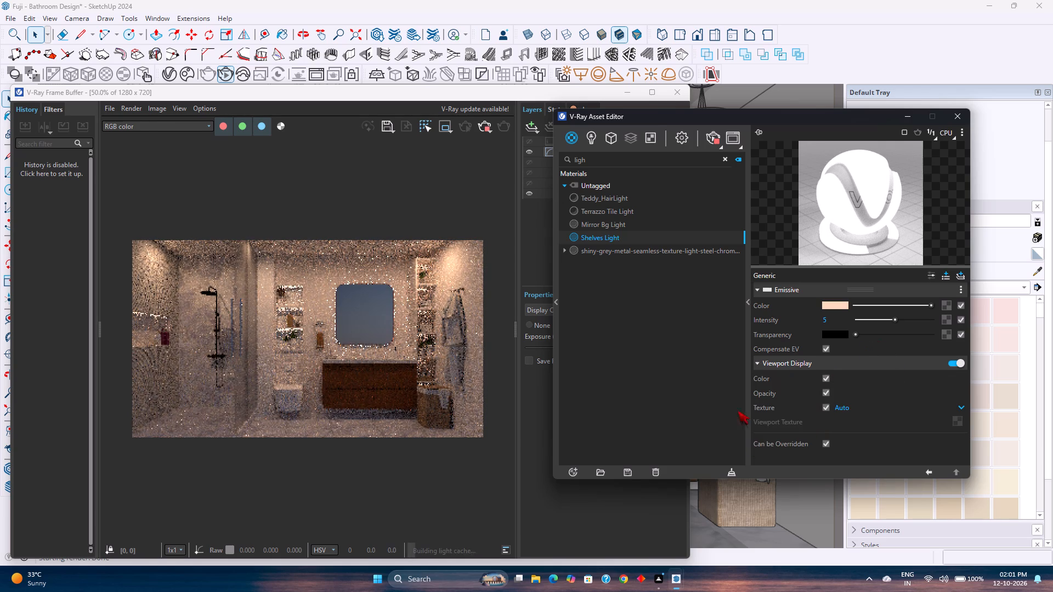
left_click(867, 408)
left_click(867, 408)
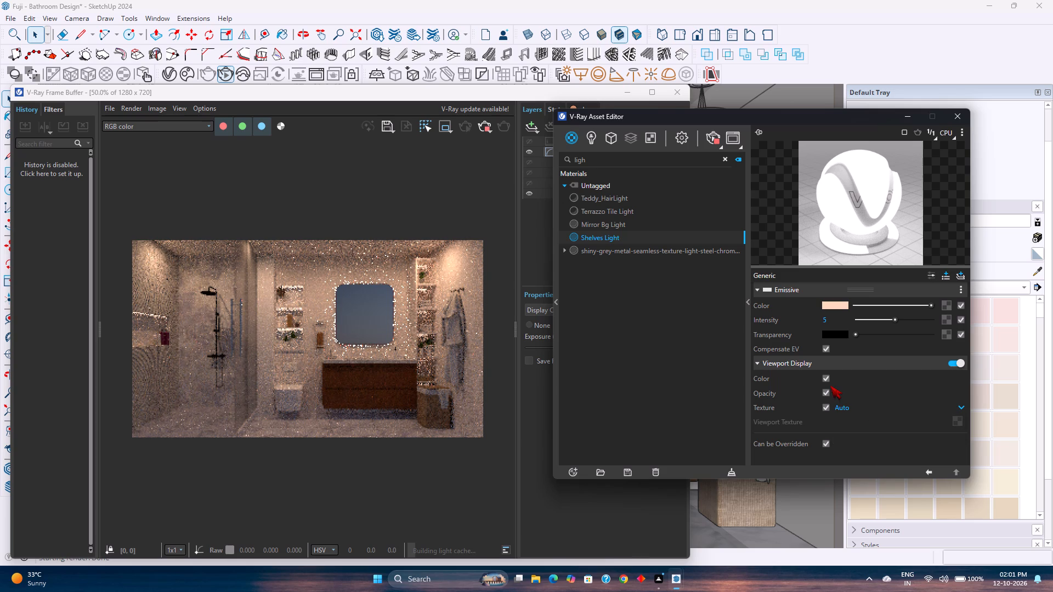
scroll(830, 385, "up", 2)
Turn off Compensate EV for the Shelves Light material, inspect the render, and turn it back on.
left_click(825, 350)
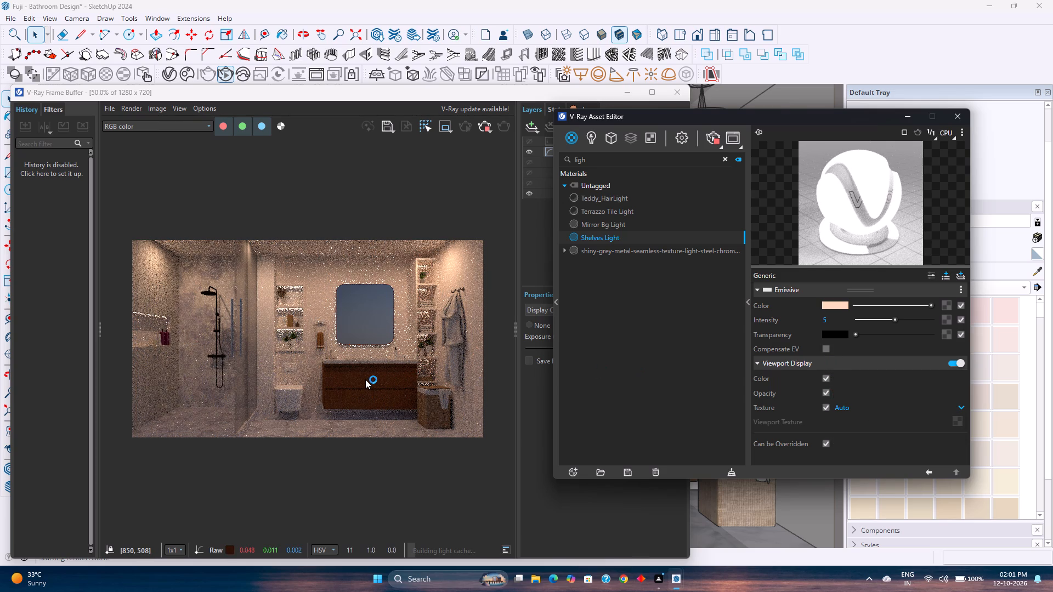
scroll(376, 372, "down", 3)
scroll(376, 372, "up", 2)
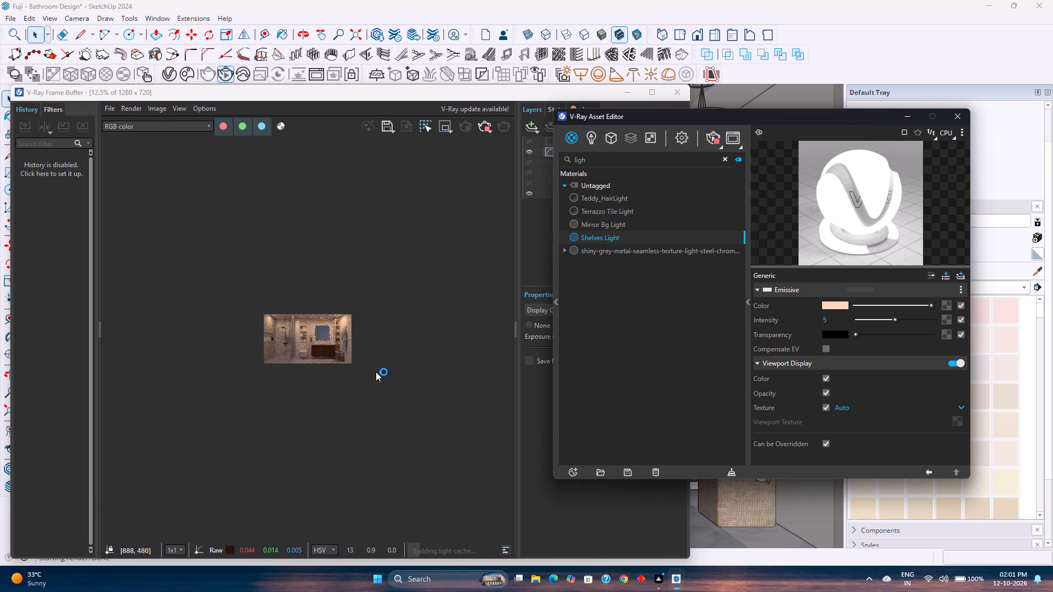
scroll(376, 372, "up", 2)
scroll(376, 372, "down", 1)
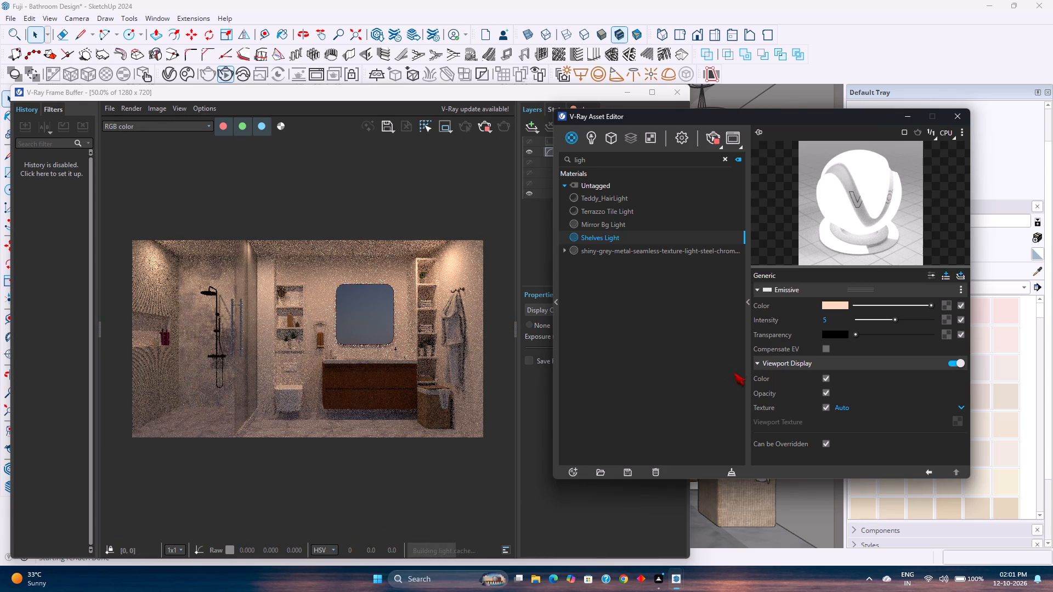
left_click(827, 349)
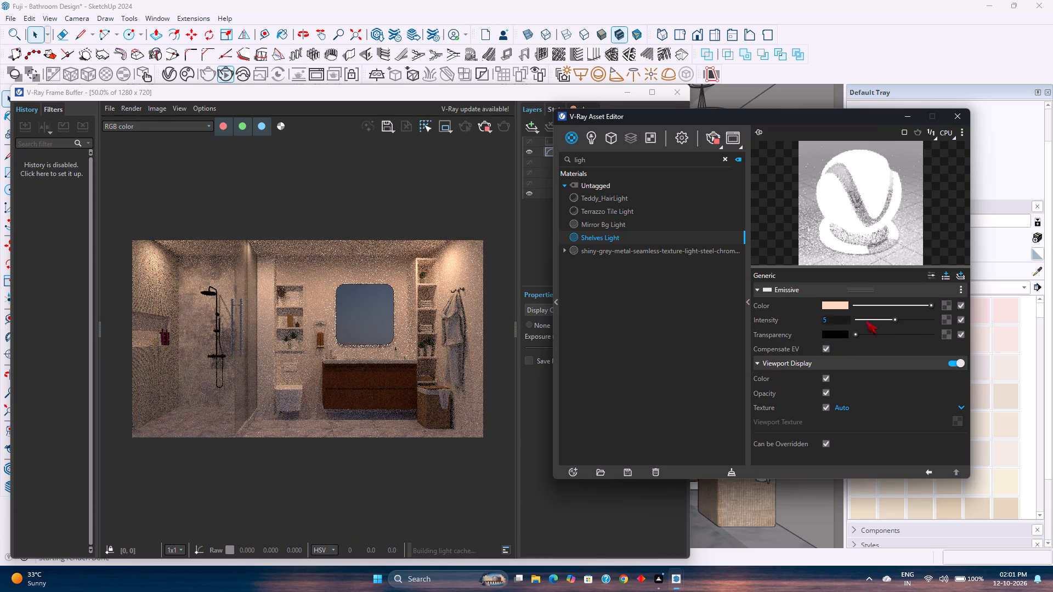
Set the Shelves Light material's emissive intensity to 10.
left_click_drag(898, 321, 978, 328)
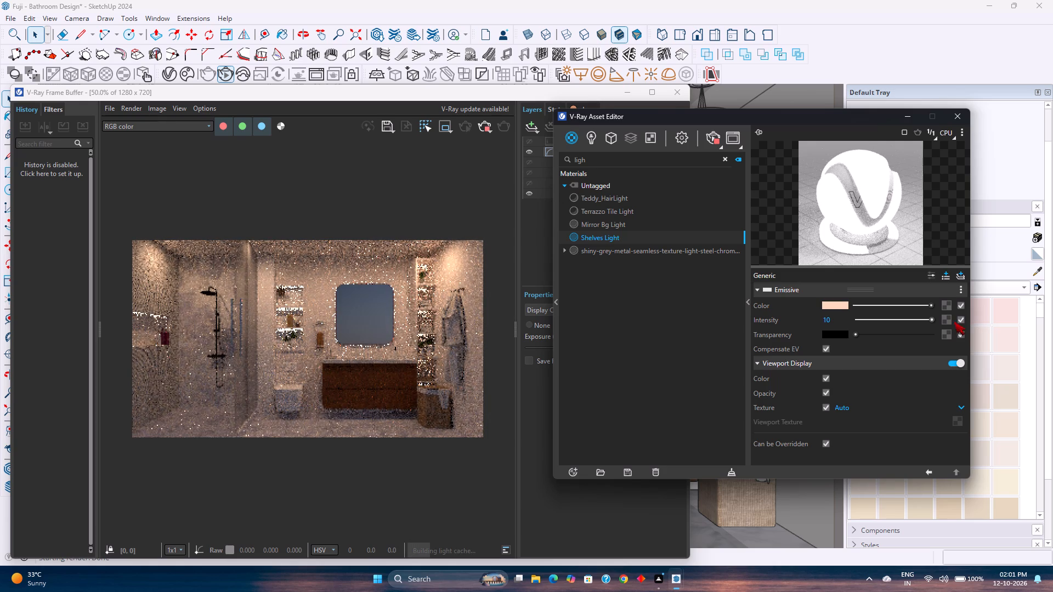
Set the Mirror Bg Light material's emissive intensity to 1000.
left_click(618, 222)
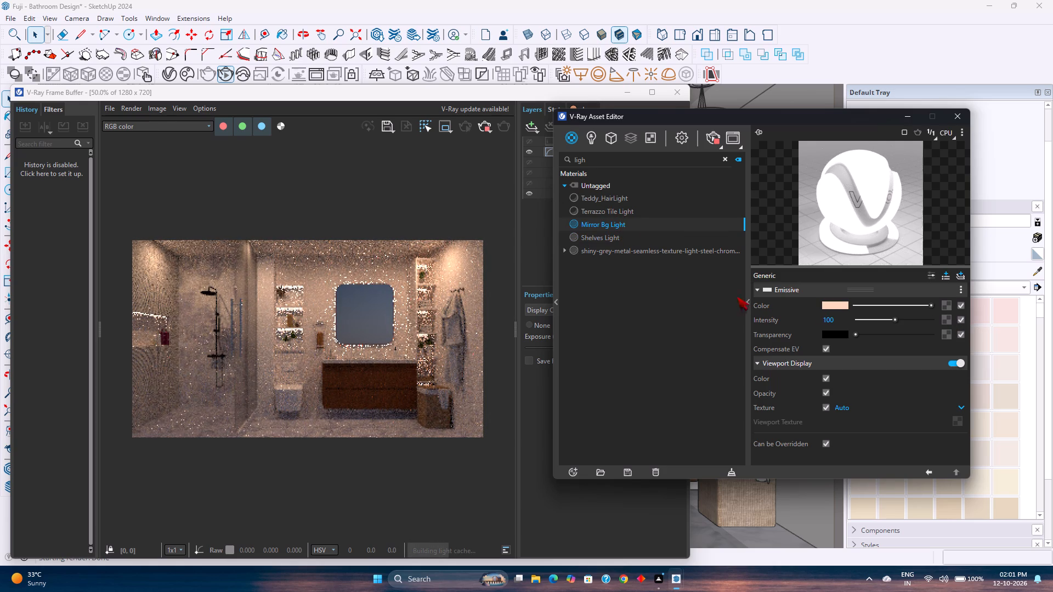
left_click(844, 319)
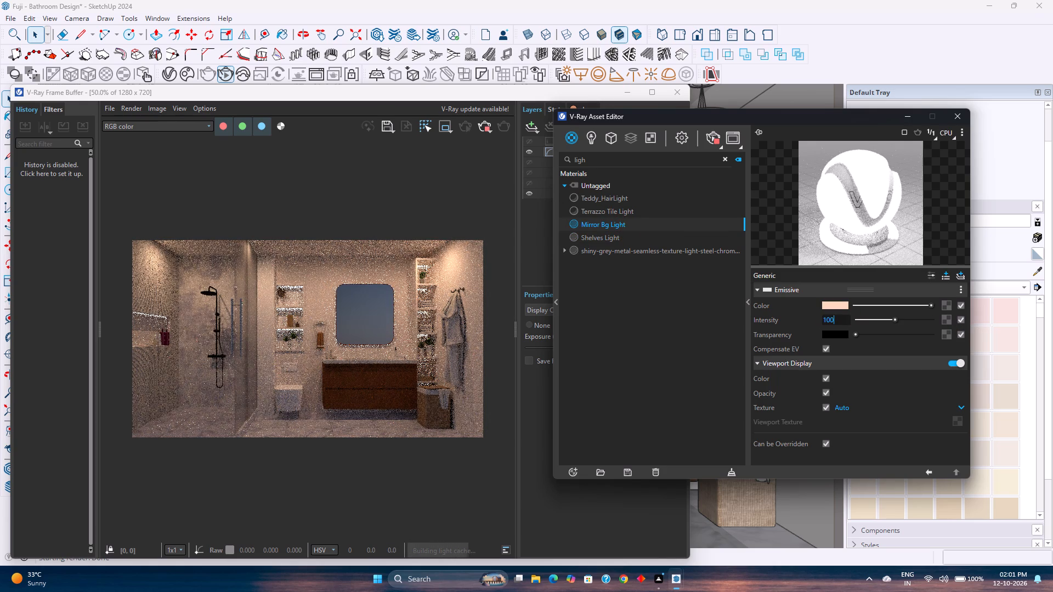
key("0")
key("Return")
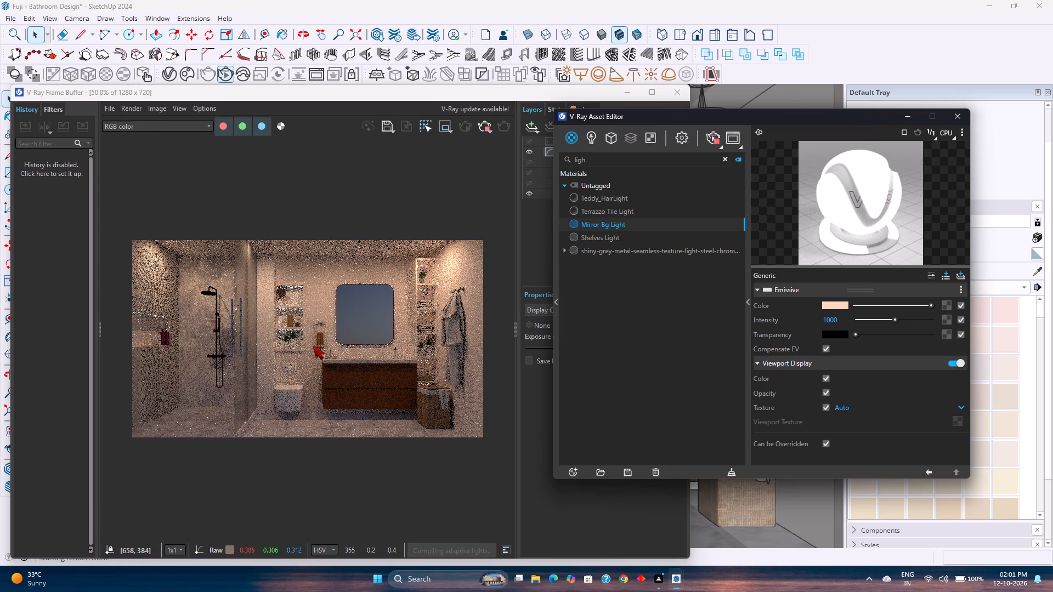
Minimise the V-Ray Asset Editor and Frame Buffer to return to the SketchUp model.
left_click(772, 75)
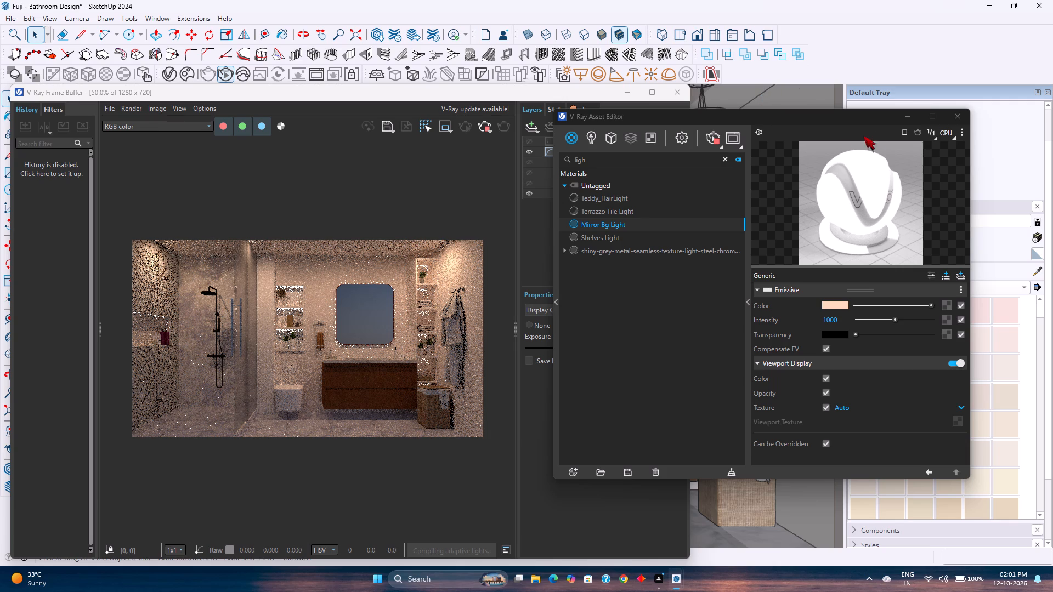
left_click(906, 115)
left_click(632, 95)
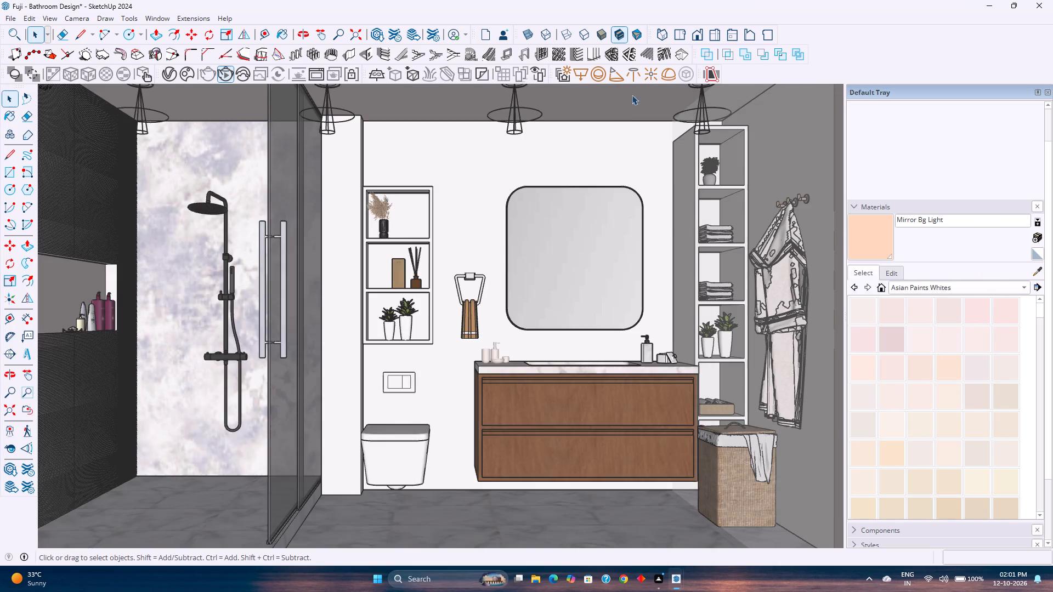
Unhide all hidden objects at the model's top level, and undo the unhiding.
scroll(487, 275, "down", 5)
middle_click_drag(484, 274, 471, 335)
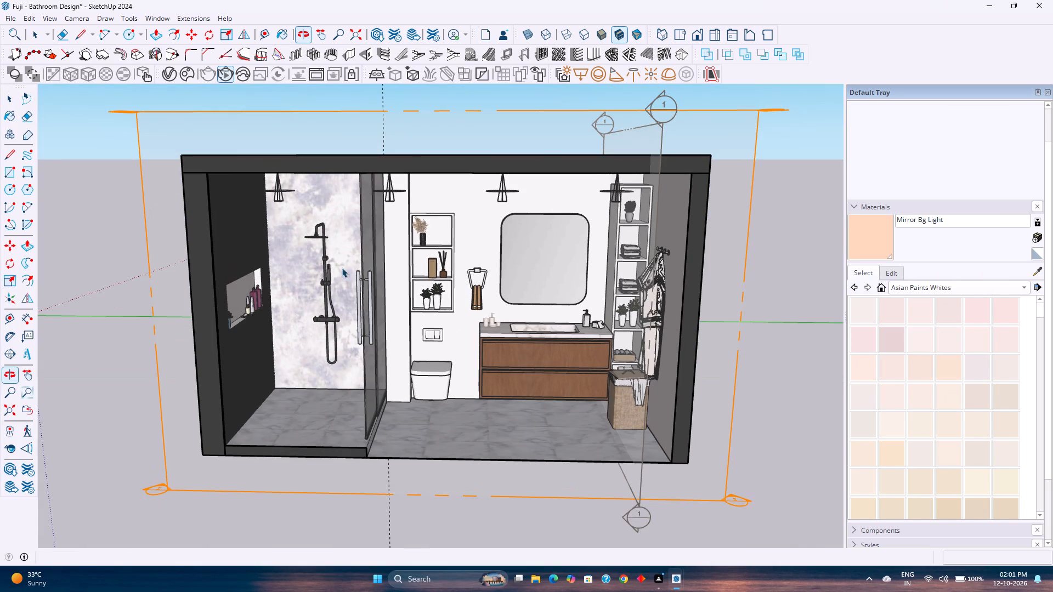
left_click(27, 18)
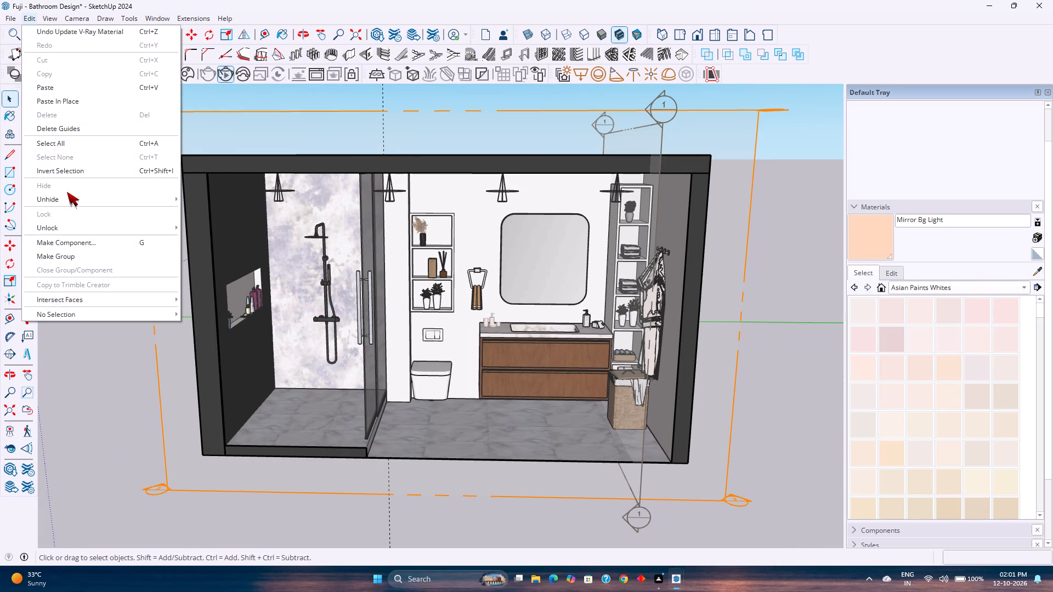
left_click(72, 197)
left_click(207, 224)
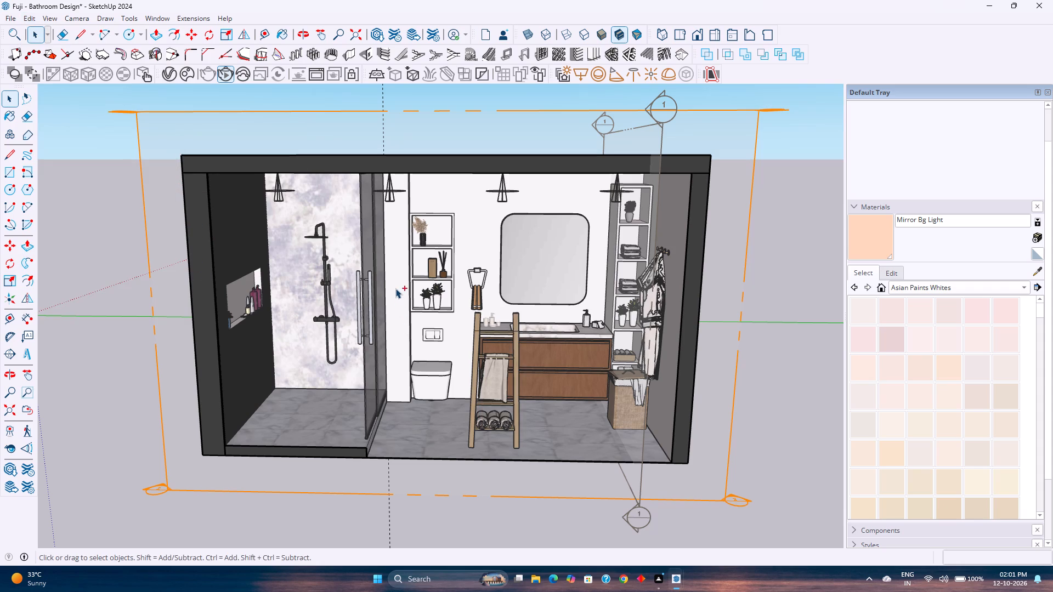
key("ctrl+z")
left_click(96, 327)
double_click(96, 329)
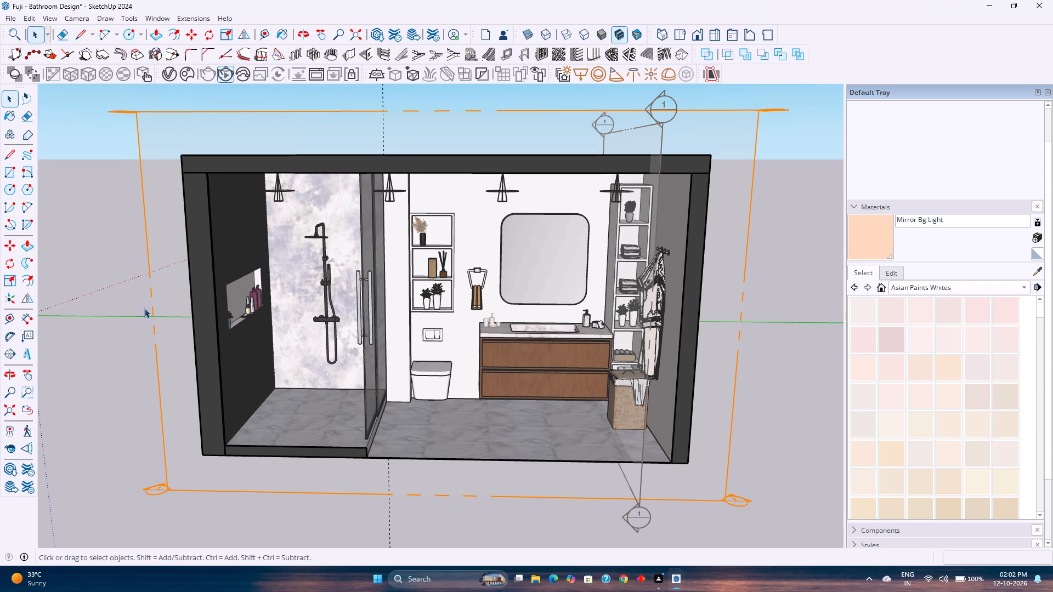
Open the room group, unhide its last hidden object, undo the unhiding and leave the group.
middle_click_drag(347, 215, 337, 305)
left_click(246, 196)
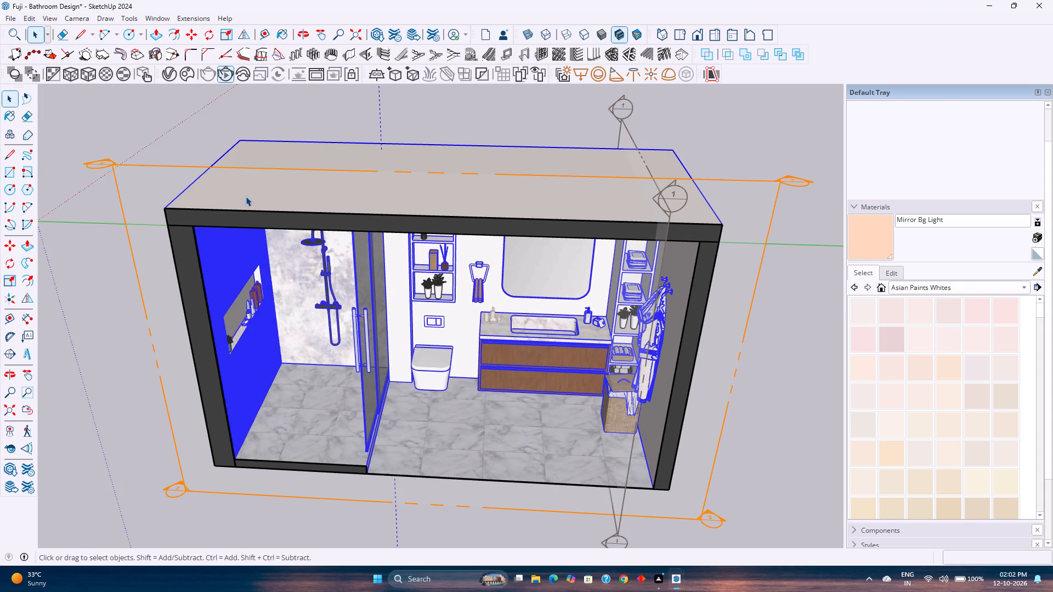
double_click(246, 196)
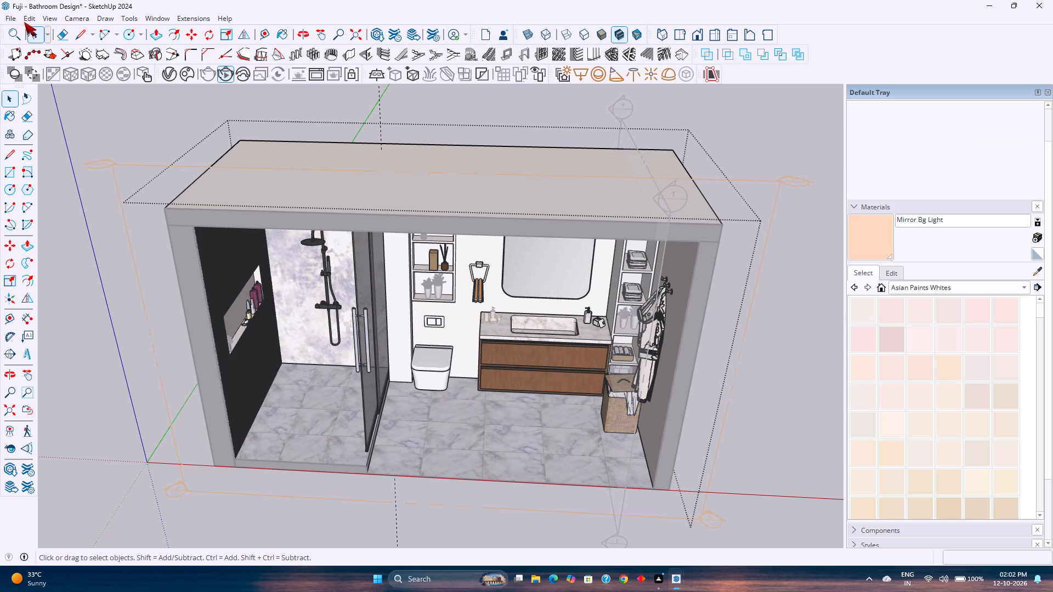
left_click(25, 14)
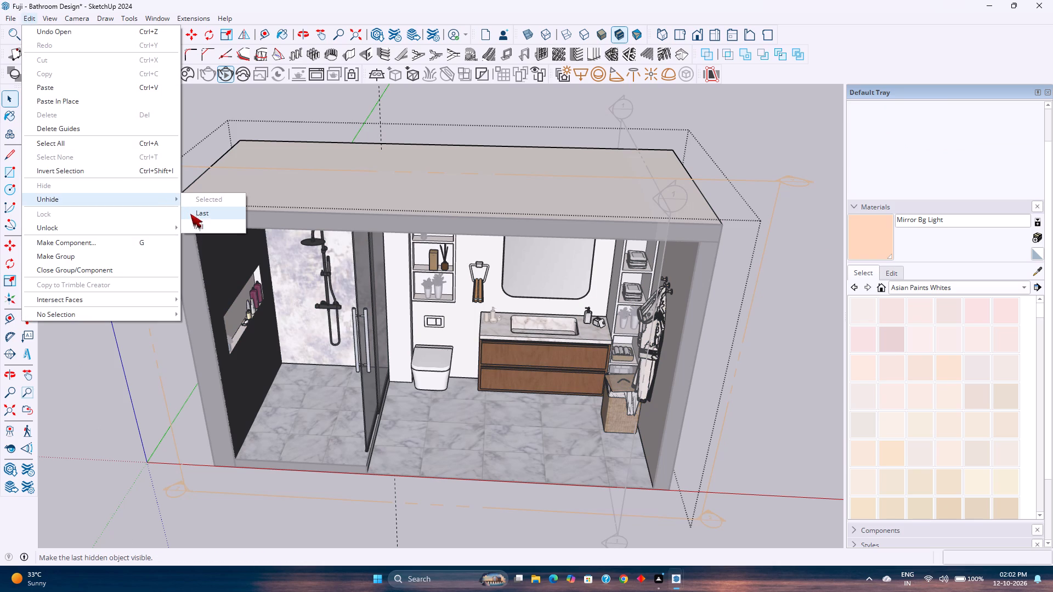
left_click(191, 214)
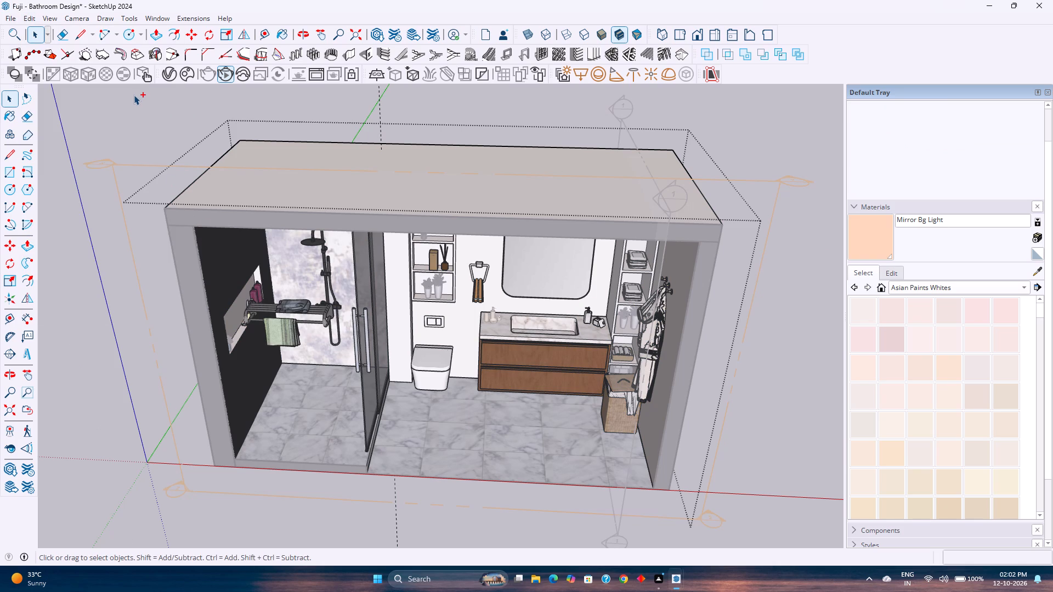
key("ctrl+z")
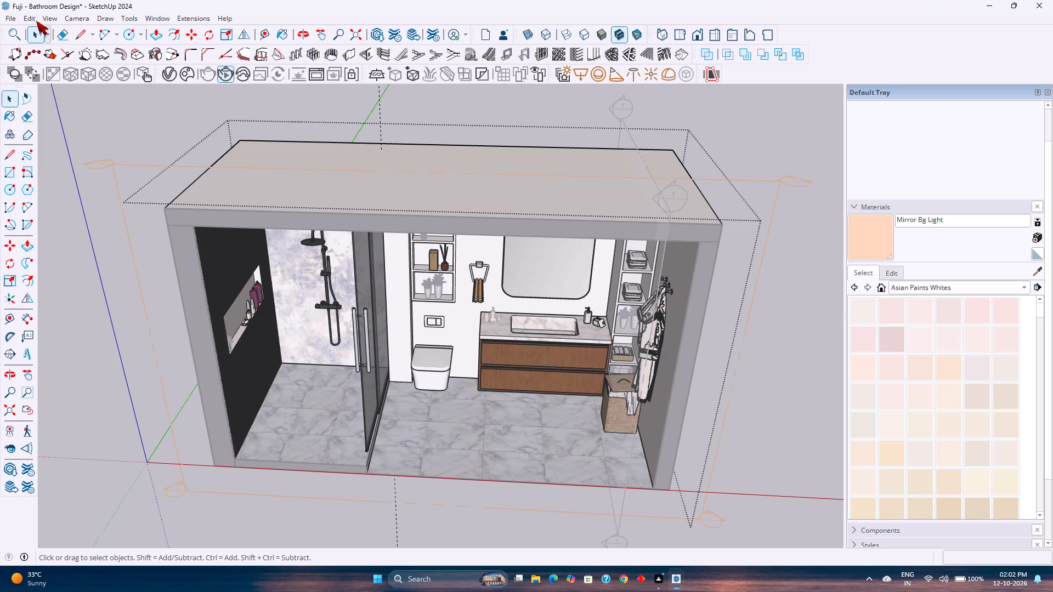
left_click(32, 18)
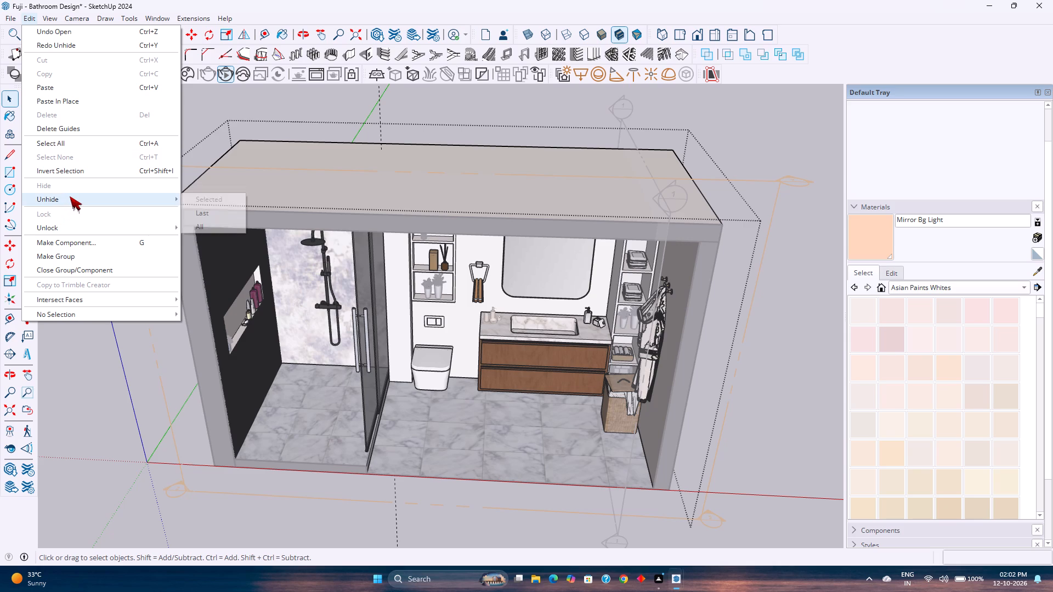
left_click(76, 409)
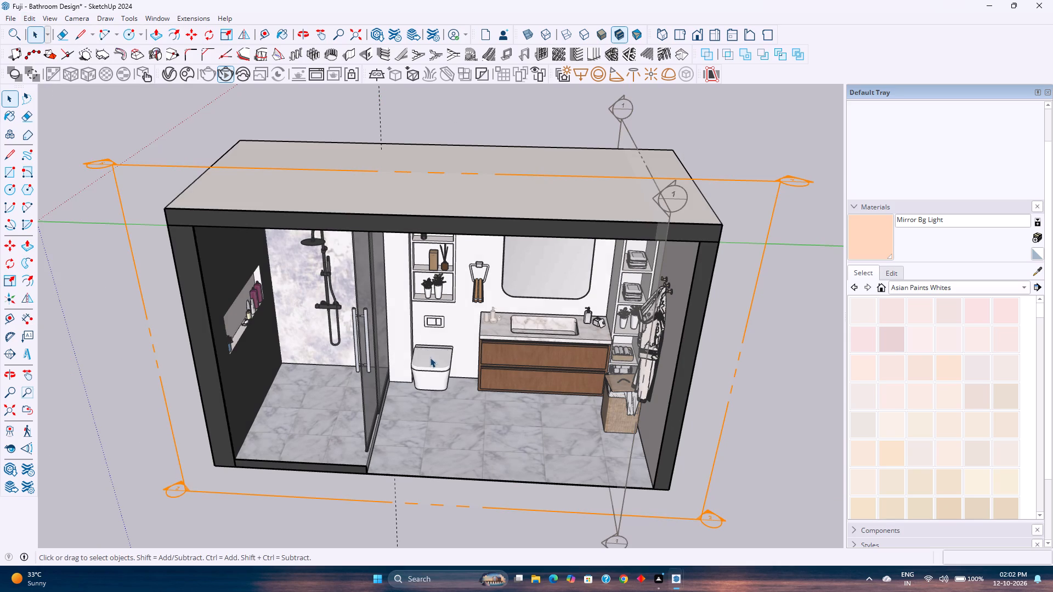
Move section plane 2 about 1' 11" outward, clear of the room's wall with the door.
middle_click_drag(432, 369, 197, 320)
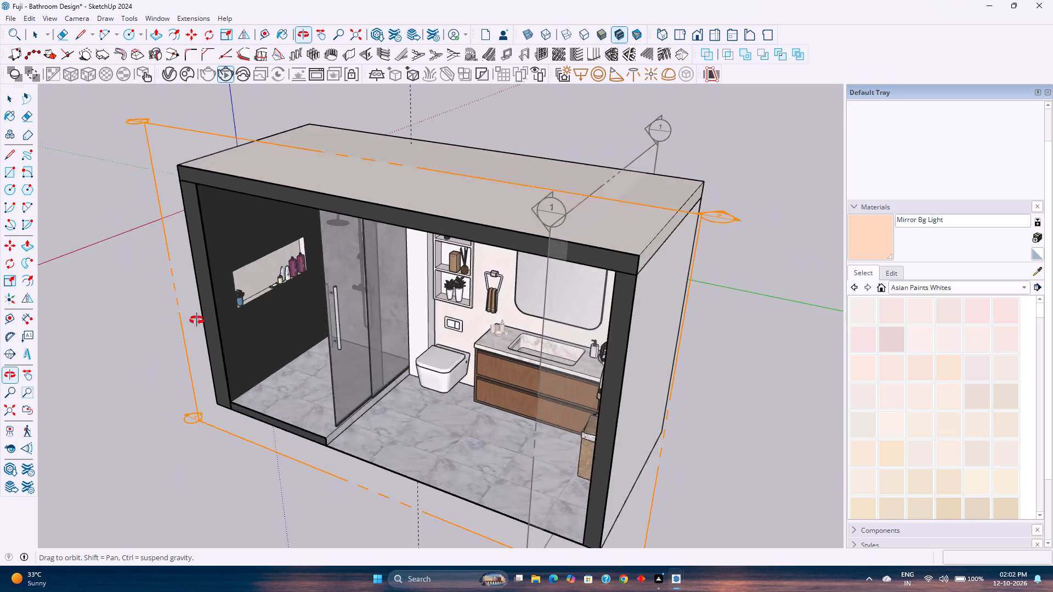
middle_click_drag(197, 320, 106, 316)
left_click(422, 144)
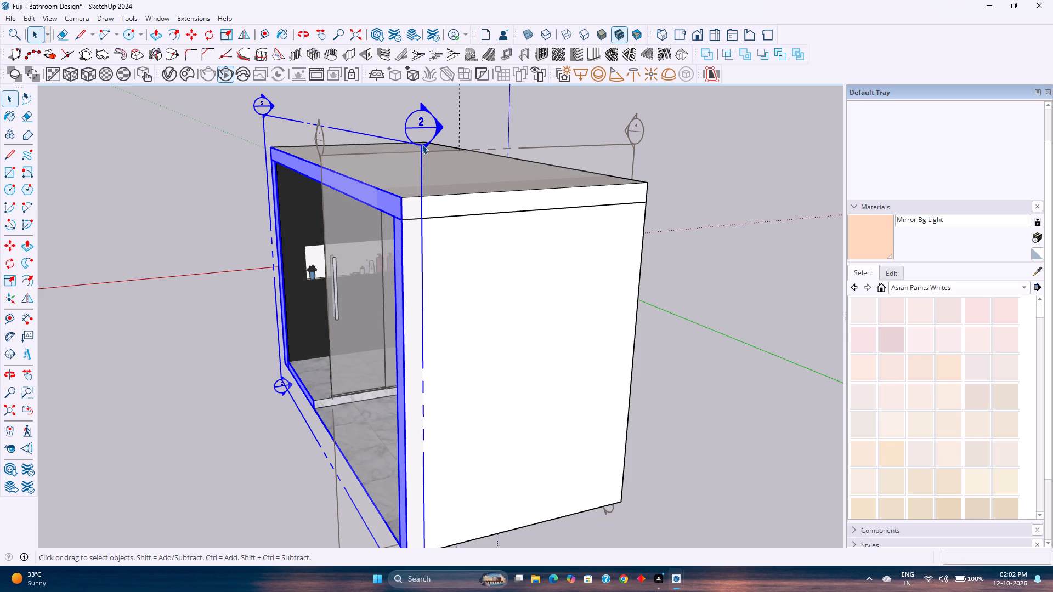
key("m")
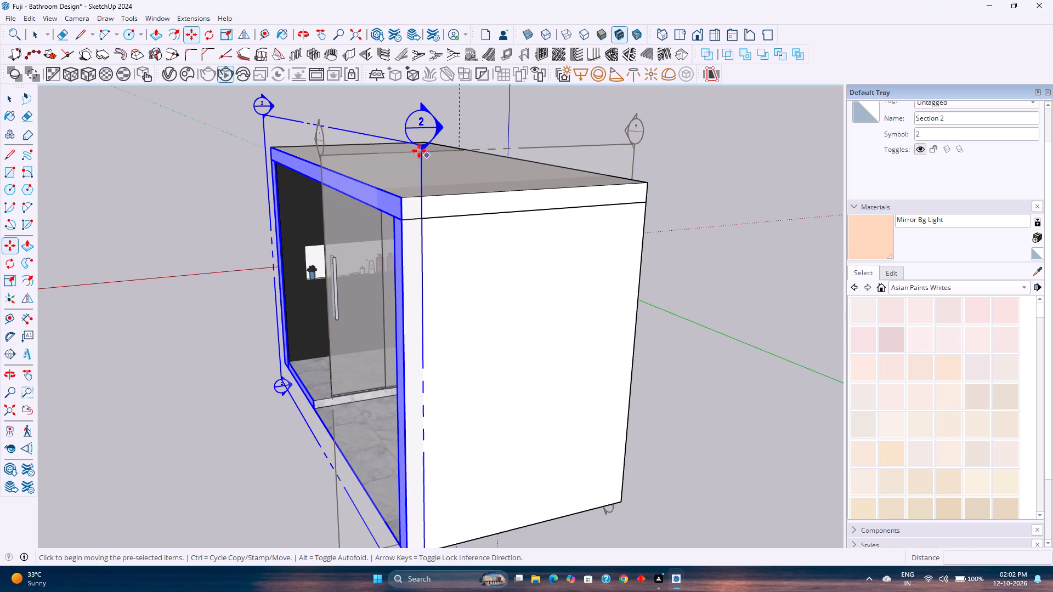
left_click(423, 147)
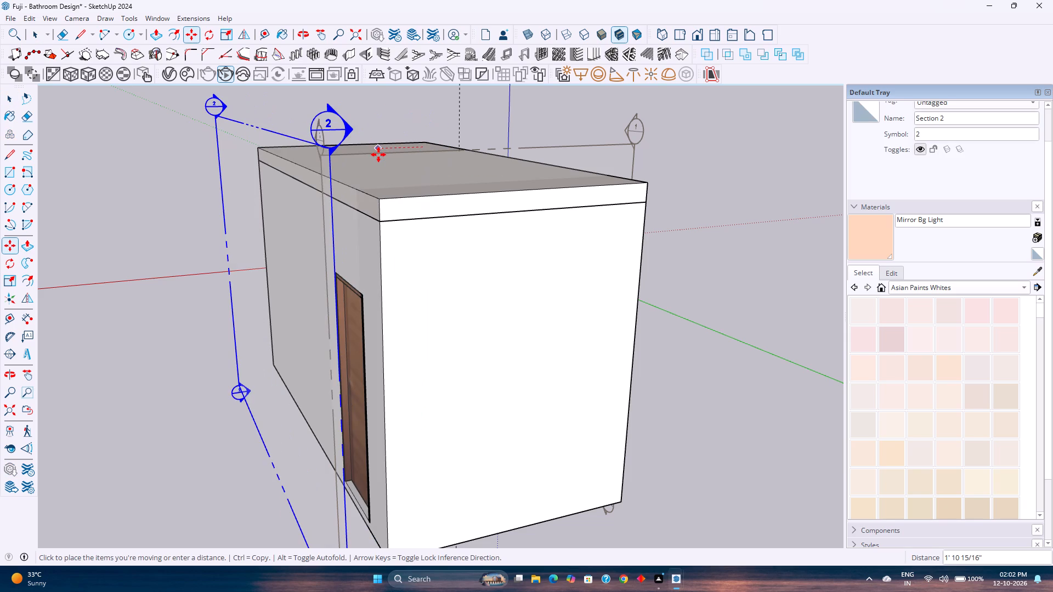
left_click(378, 155)
key("space")
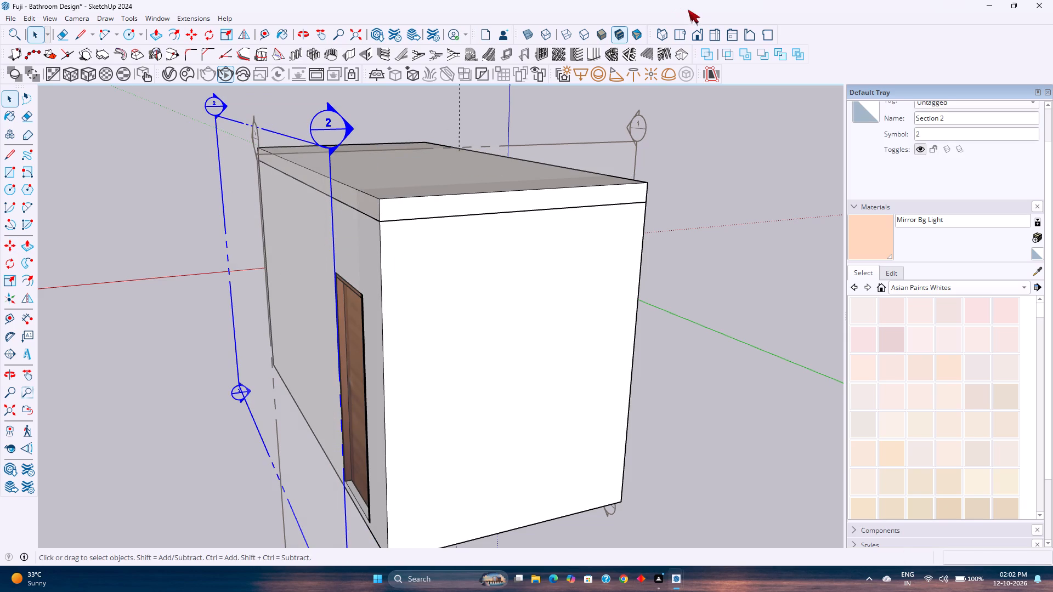
Examine the fixture layout behind the door wall in the standard right view with back edges displayed.
left_click(715, 36)
right_click_drag(554, 179, 460, 177)
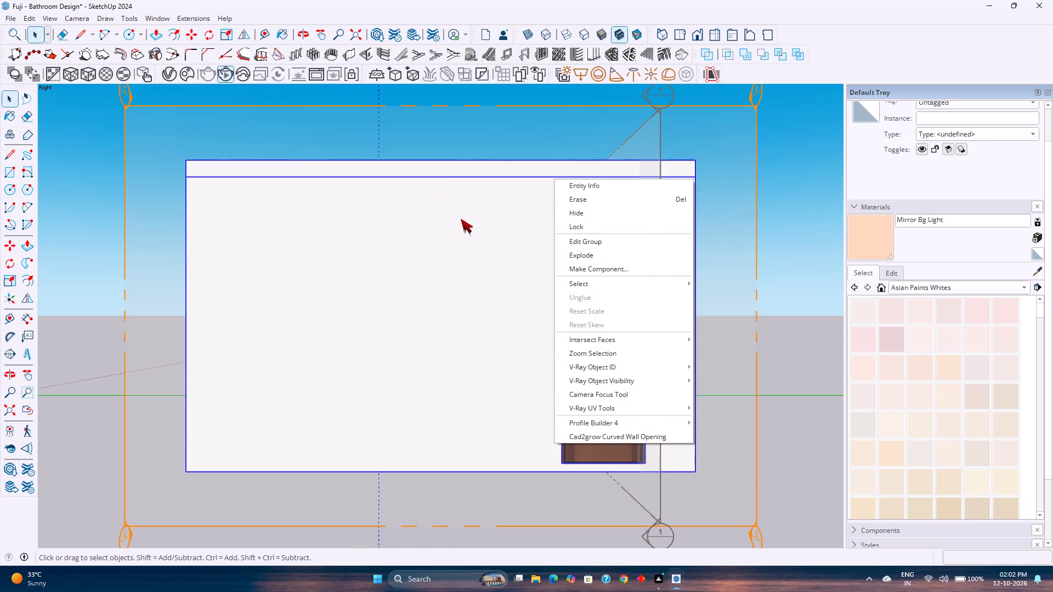
key("Delete")
left_click(797, 332)
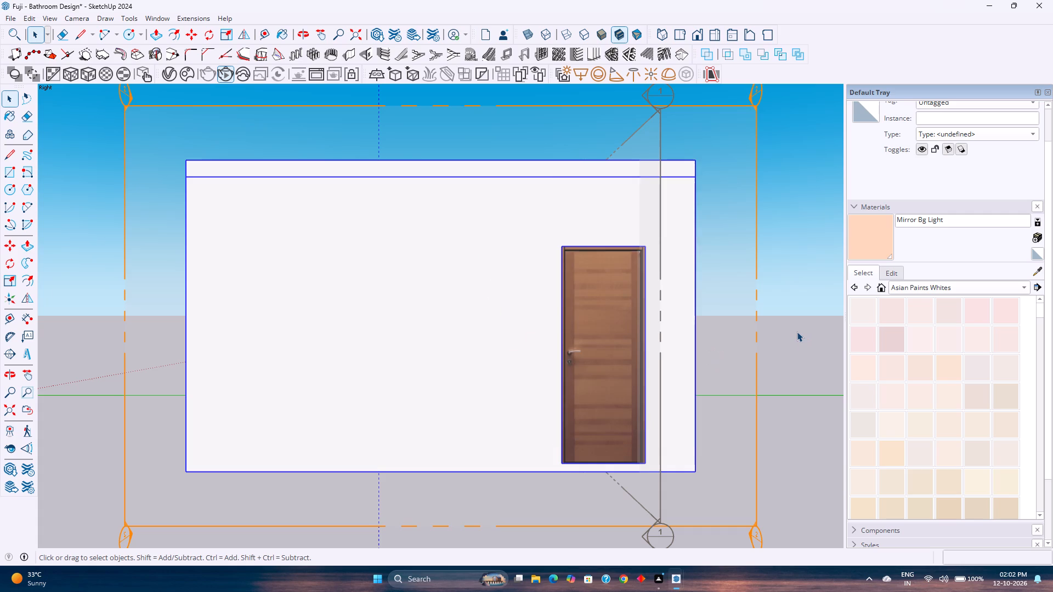
key("k")
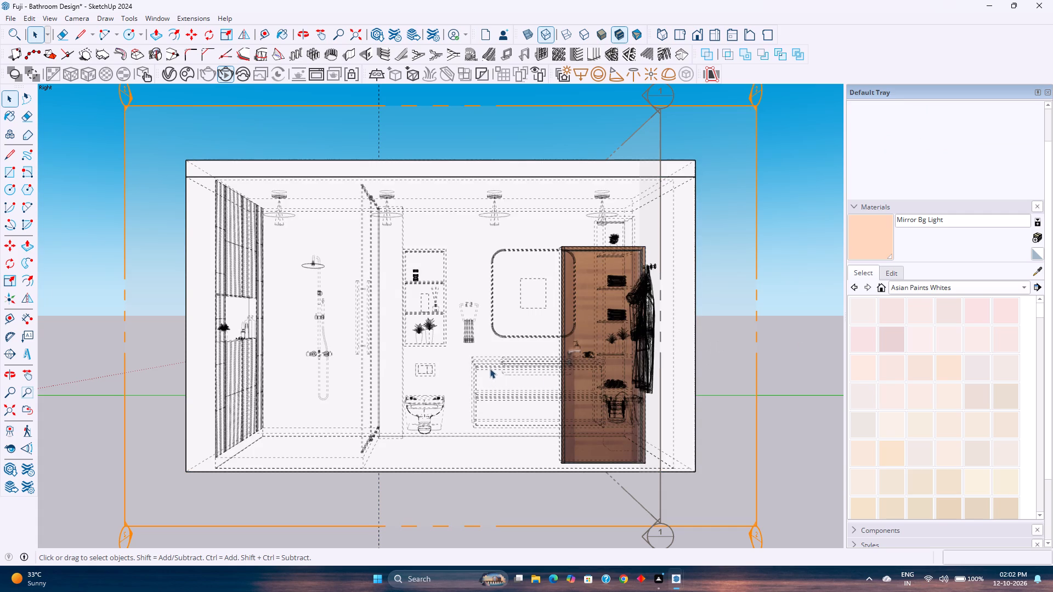
scroll(463, 355, "up", 6)
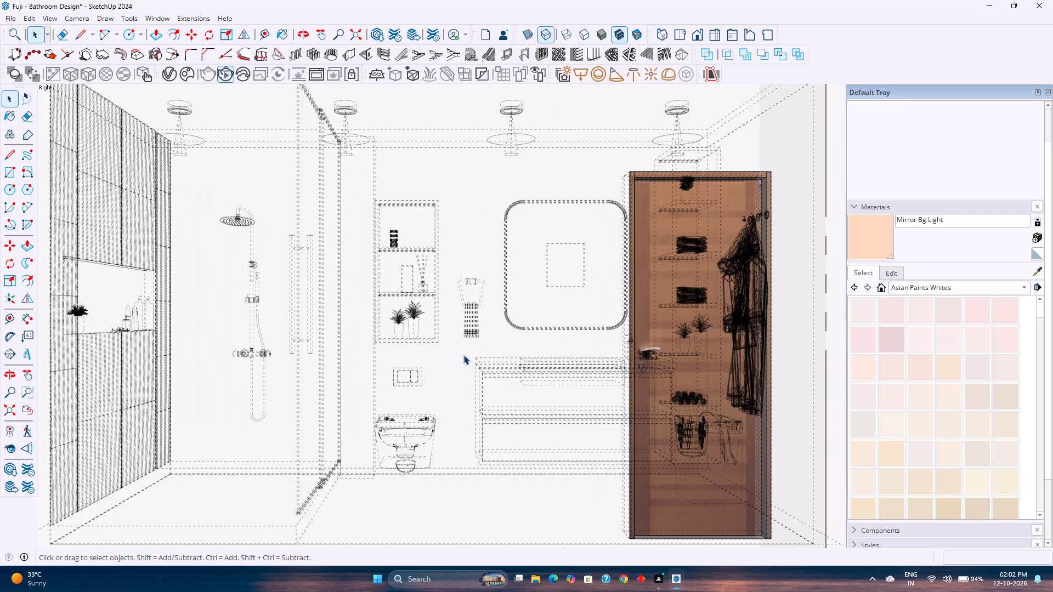
middle_click_drag(467, 353, 473, 370, "shift")
scroll(473, 370, "up", 2)
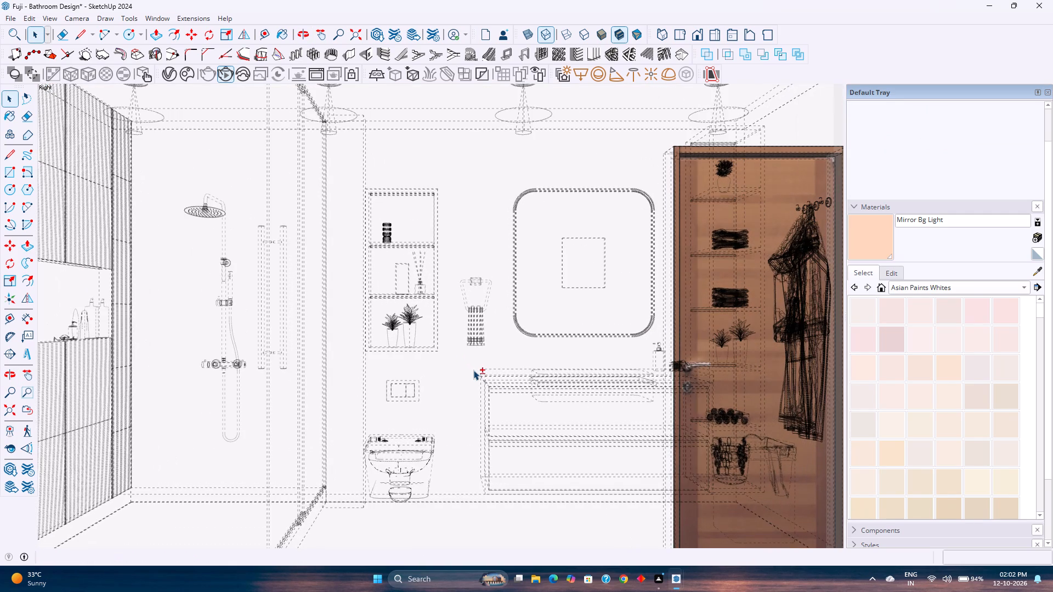
scroll(473, 370, "up", 2)
middle_click_drag(473, 370, 477, 390)
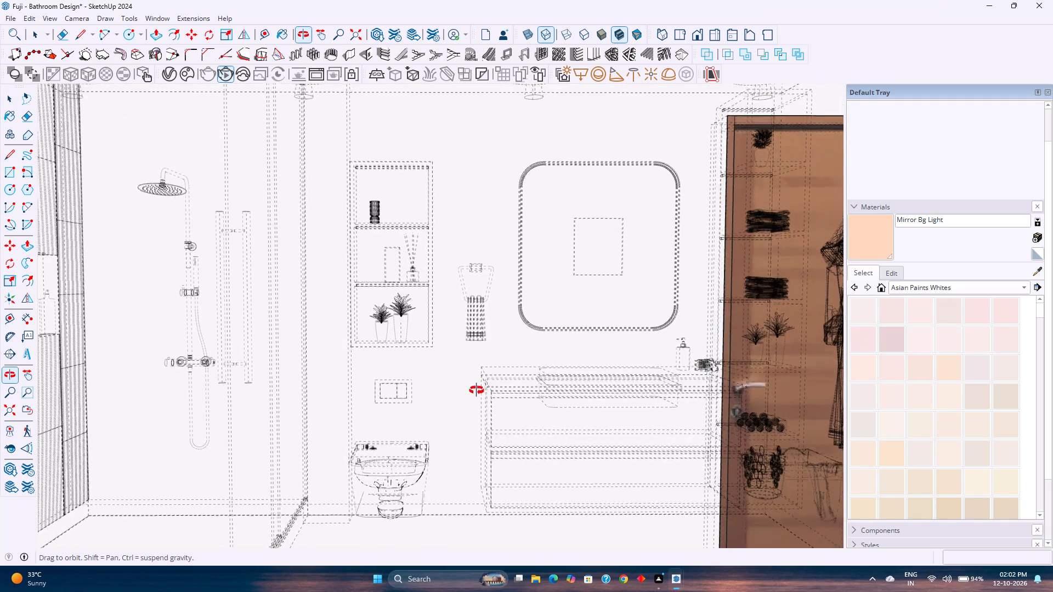
middle_click_drag(477, 390, 478, 400)
scroll(478, 396, "up", 3)
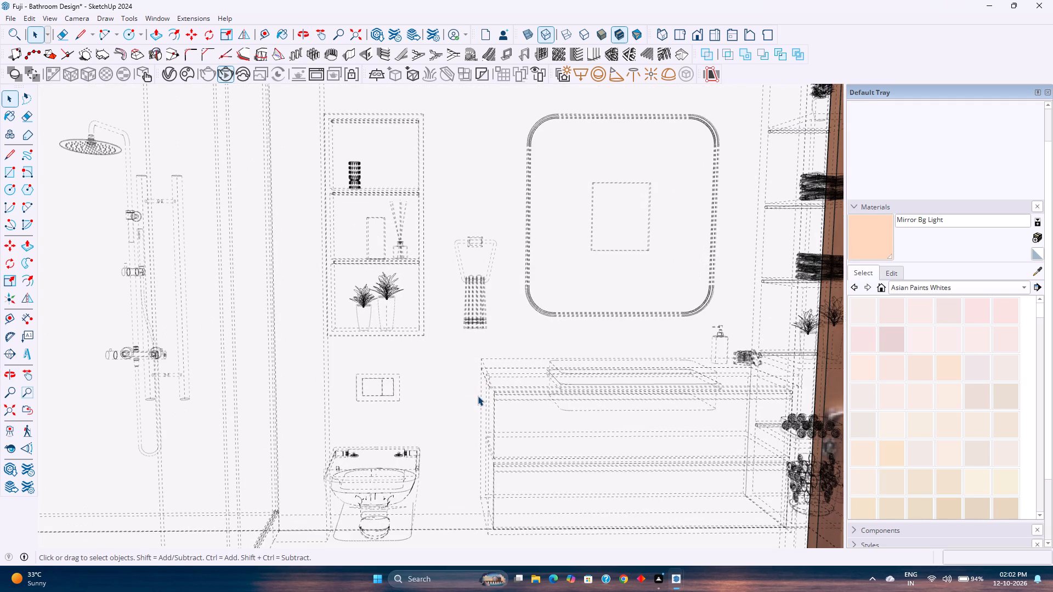
scroll(478, 396, "up", 1)
scroll(478, 396, "down", 3)
middle_click_drag(478, 396, 468, 362)
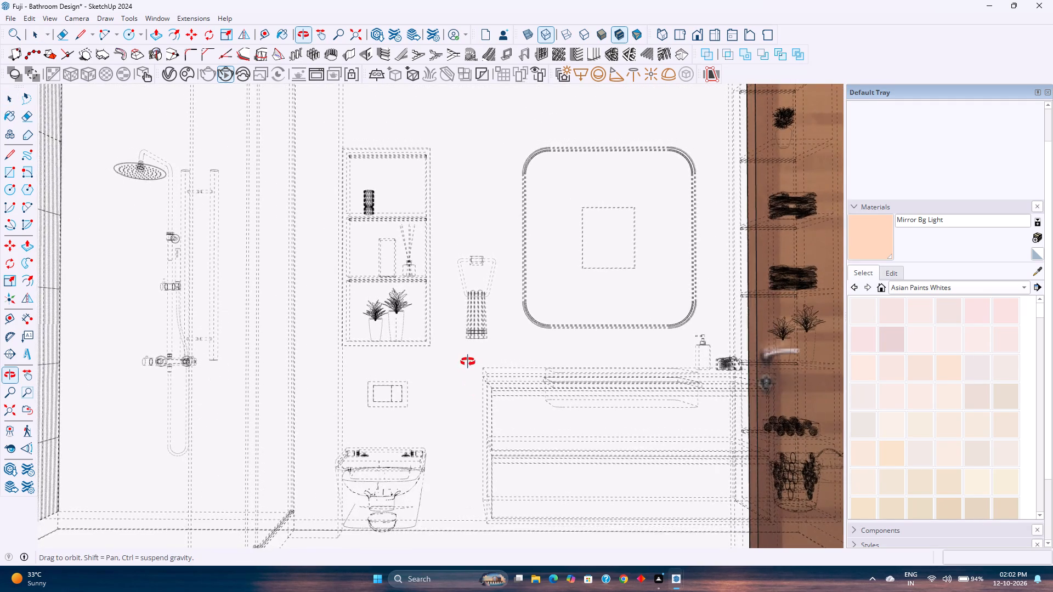
middle_click_drag(468, 362, 475, 365)
scroll(475, 365, "up", 1)
scroll(476, 366, "down", 4)
middle_click_drag(476, 366, 482, 350, "shift")
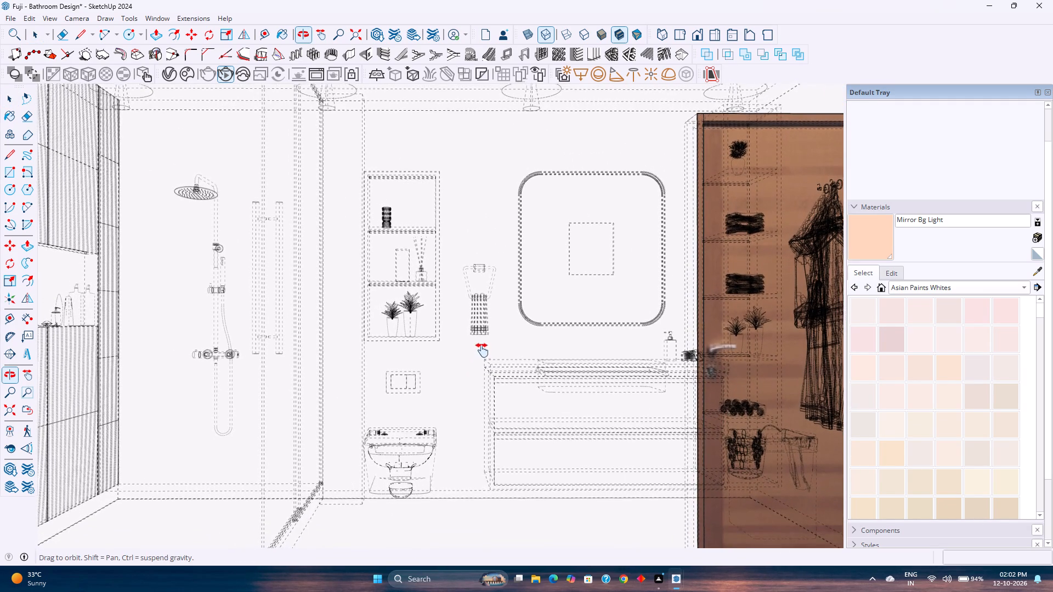
middle_click_drag(482, 350, 482, 350, "shift")
key("k")
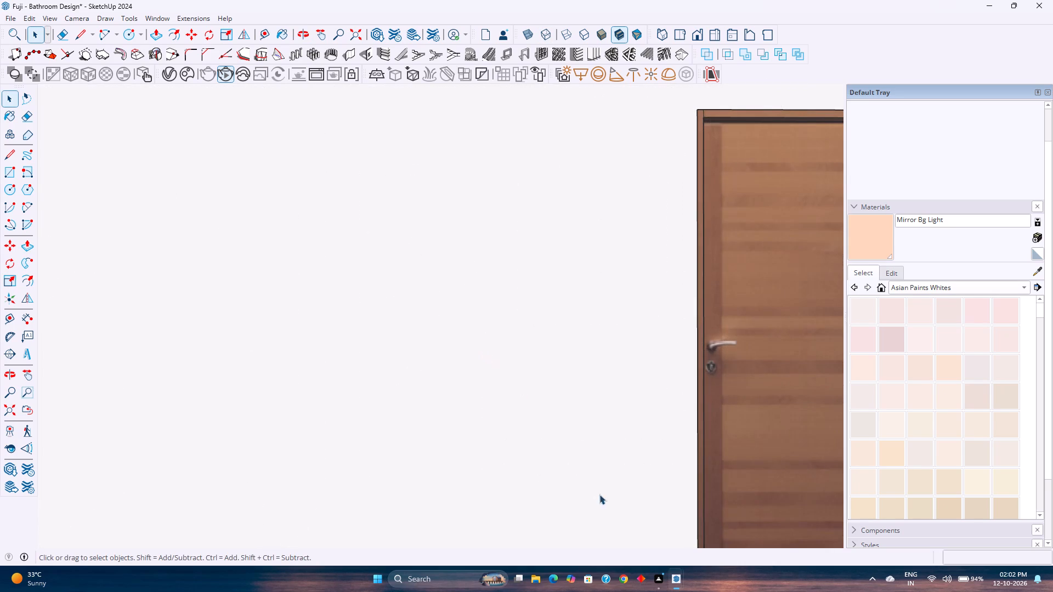
Check the live V-Ray render of the door wall, minimise the Frame Buffer and turn back edges off.
left_click(698, 533)
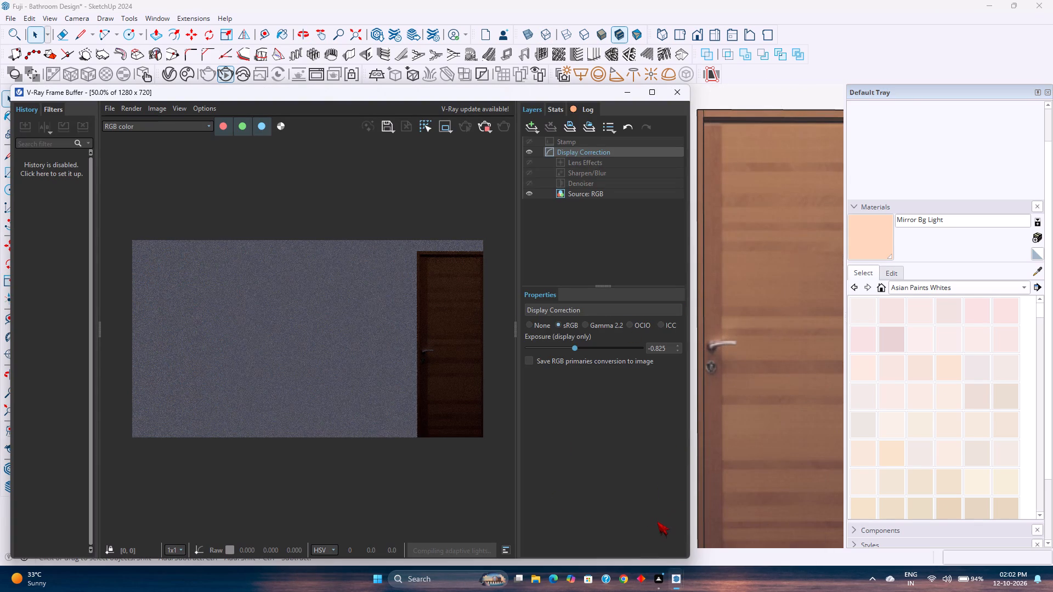
key("k")
left_click(723, 419)
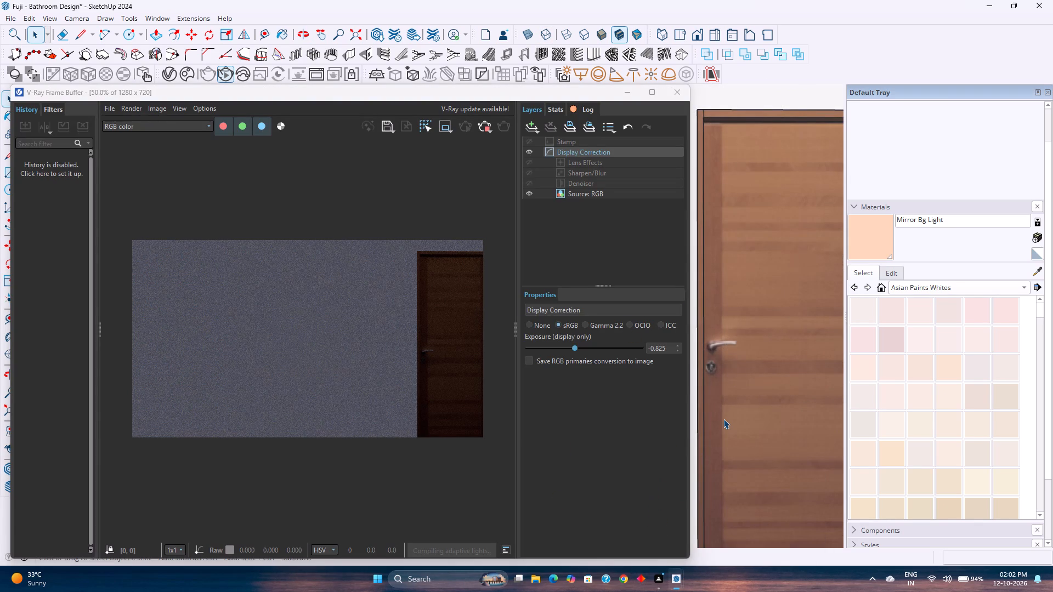
key("k")
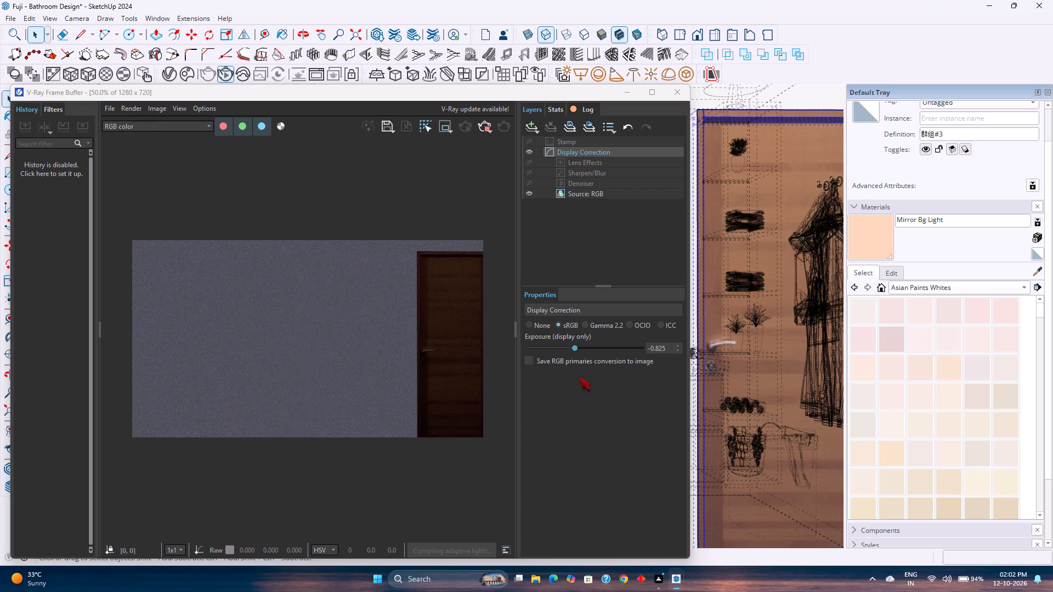
scroll(740, 439, "up", 4)
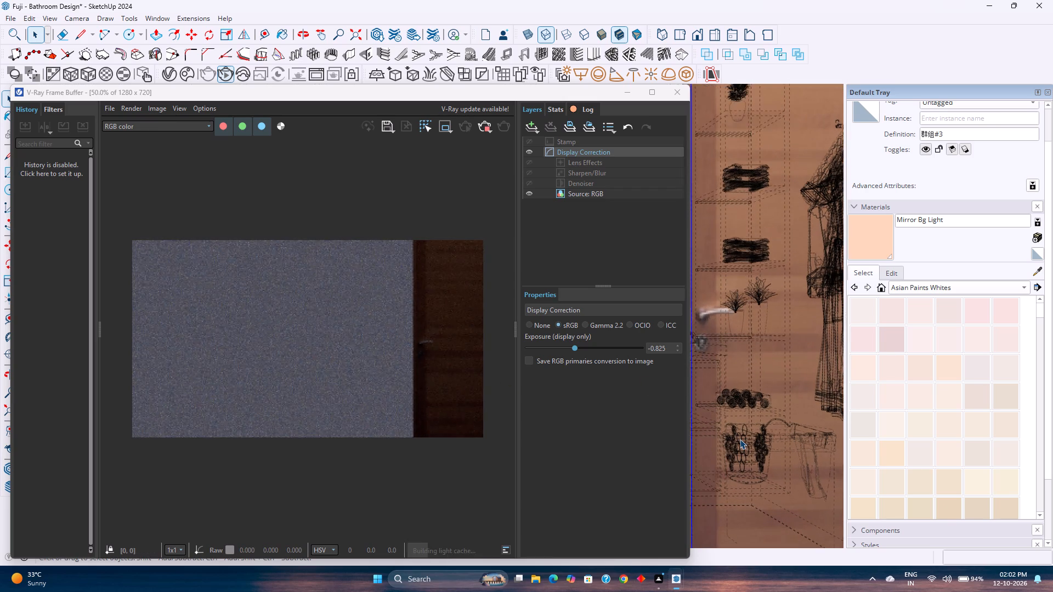
scroll(740, 439, "up", 1)
left_click(628, 94)
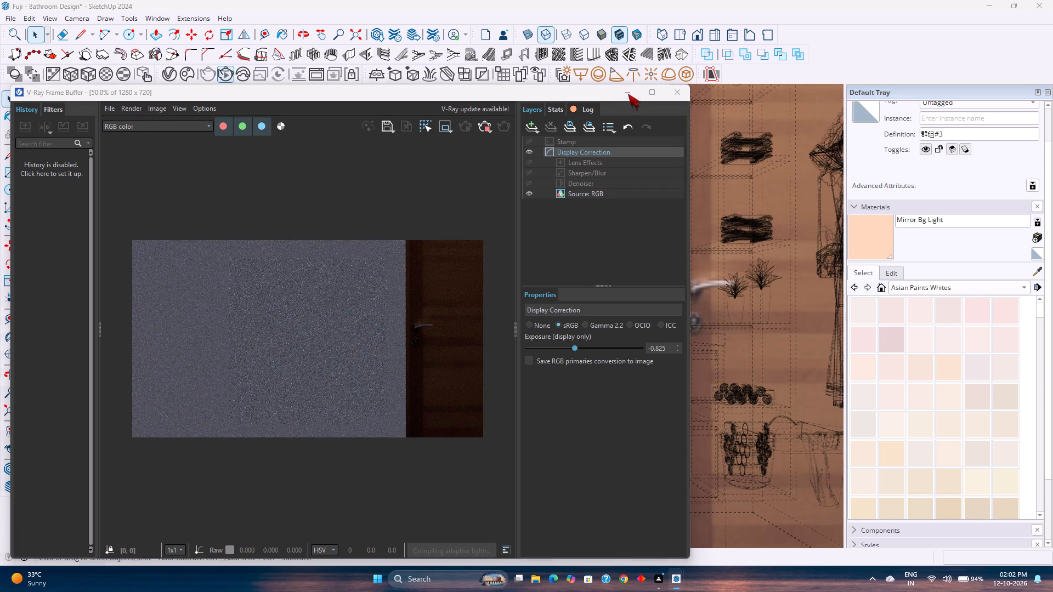
key("k")
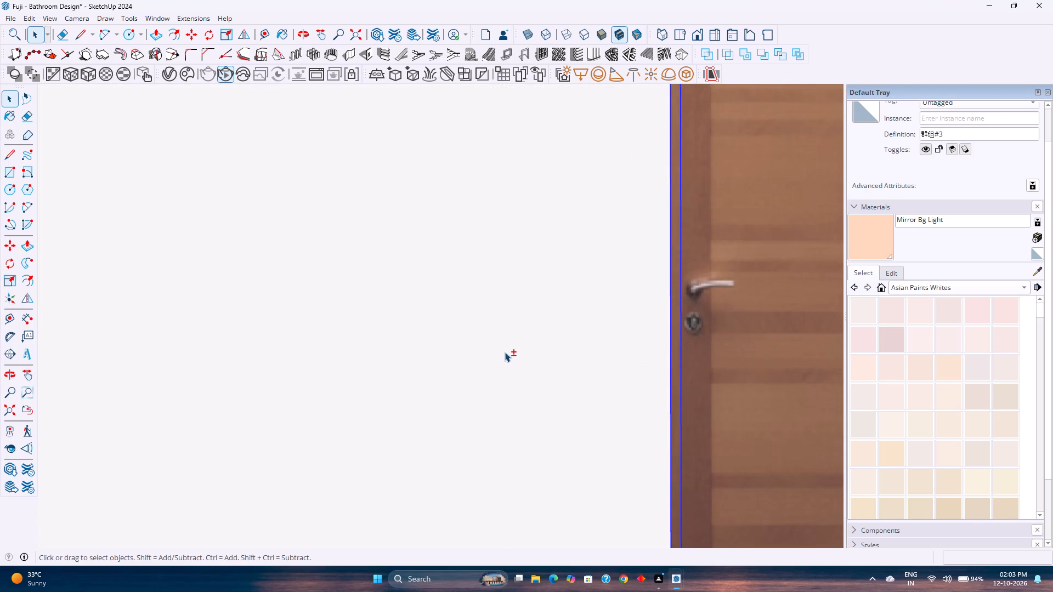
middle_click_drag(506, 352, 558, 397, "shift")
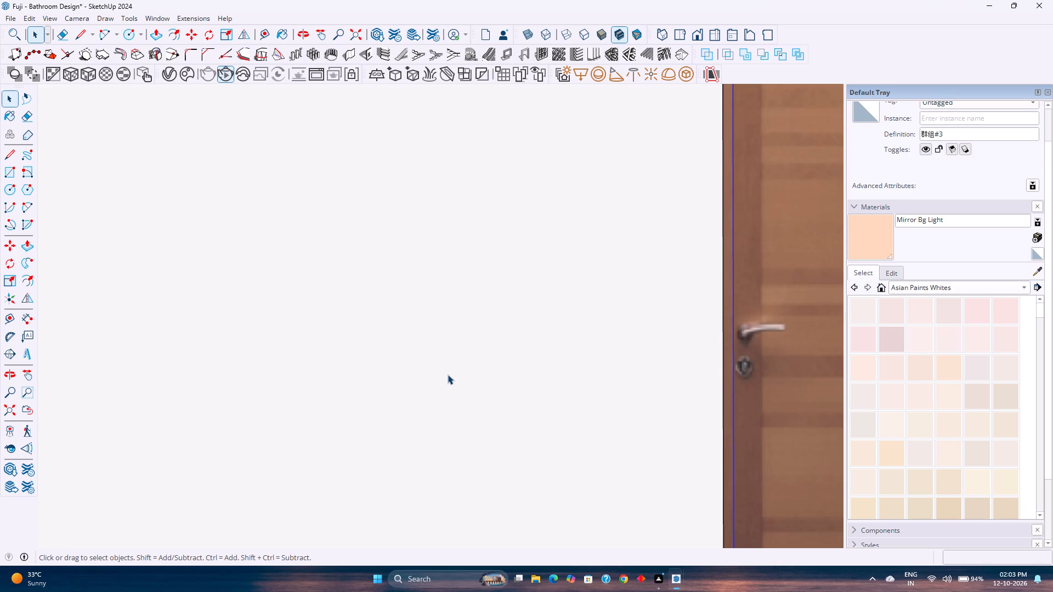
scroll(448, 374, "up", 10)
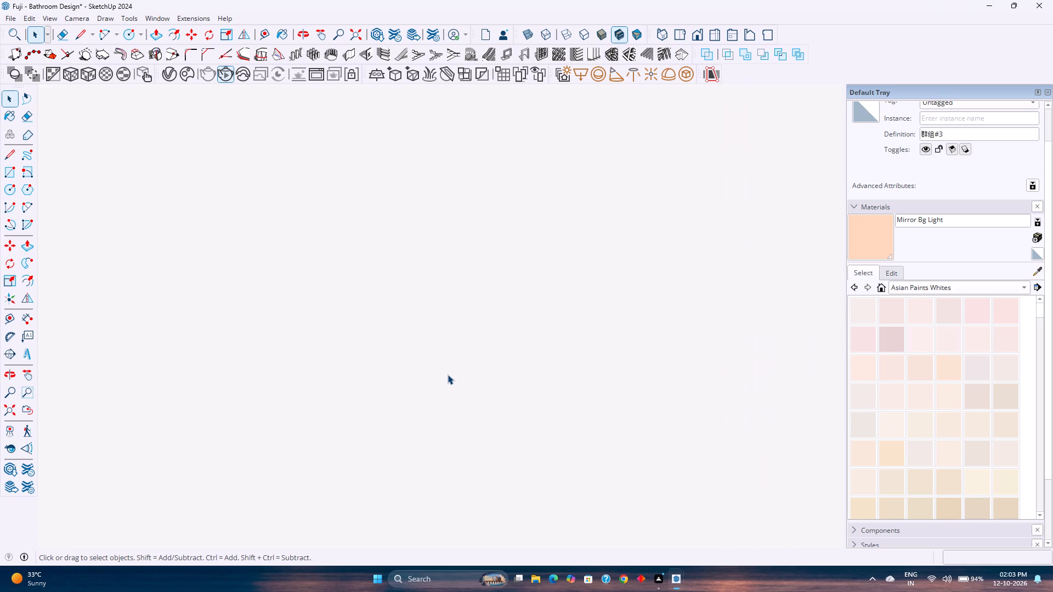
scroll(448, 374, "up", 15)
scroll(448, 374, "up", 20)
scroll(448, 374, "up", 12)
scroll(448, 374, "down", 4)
Fit the whole model in view and show the room block from outside, facing the end wall near the door.
left_click(7, 409)
middle_click_drag(449, 432, 281, 462)
scroll(301, 432, "down", 2)
middle_click_drag(501, 439, 194, 484)
middle_click_drag(468, 433, 366, 562)
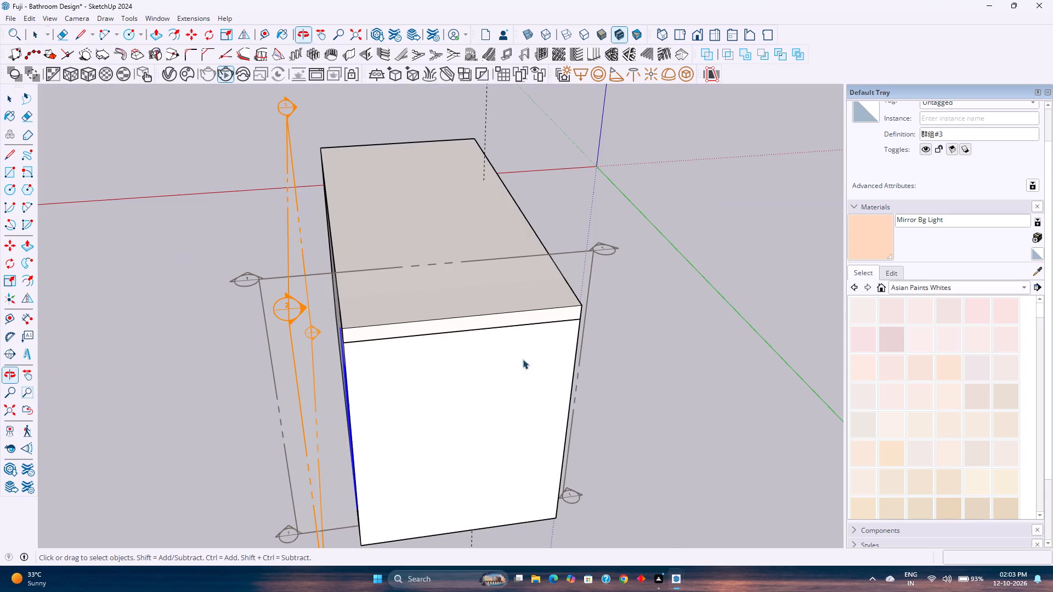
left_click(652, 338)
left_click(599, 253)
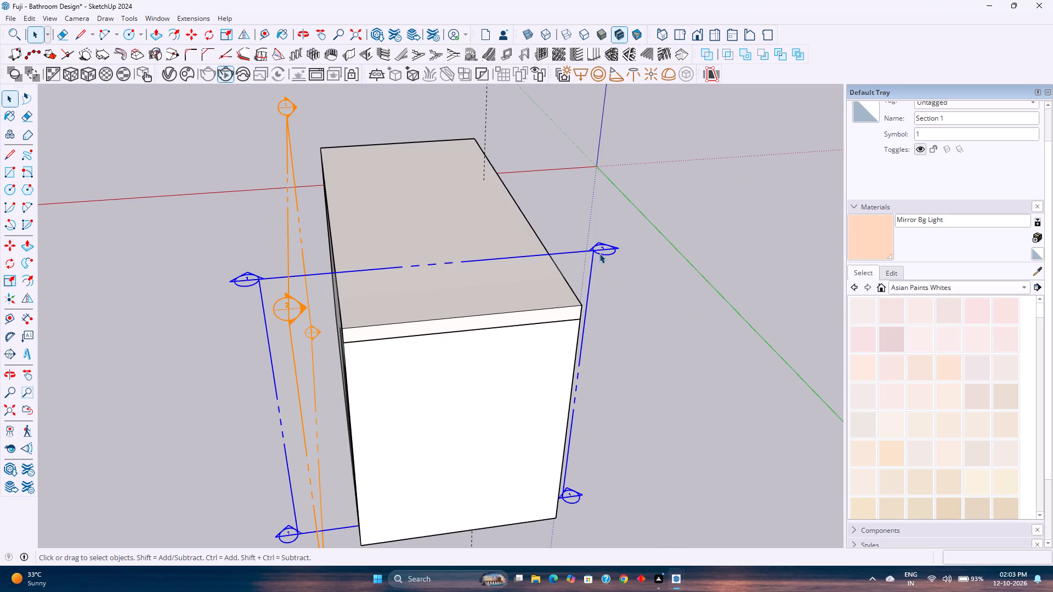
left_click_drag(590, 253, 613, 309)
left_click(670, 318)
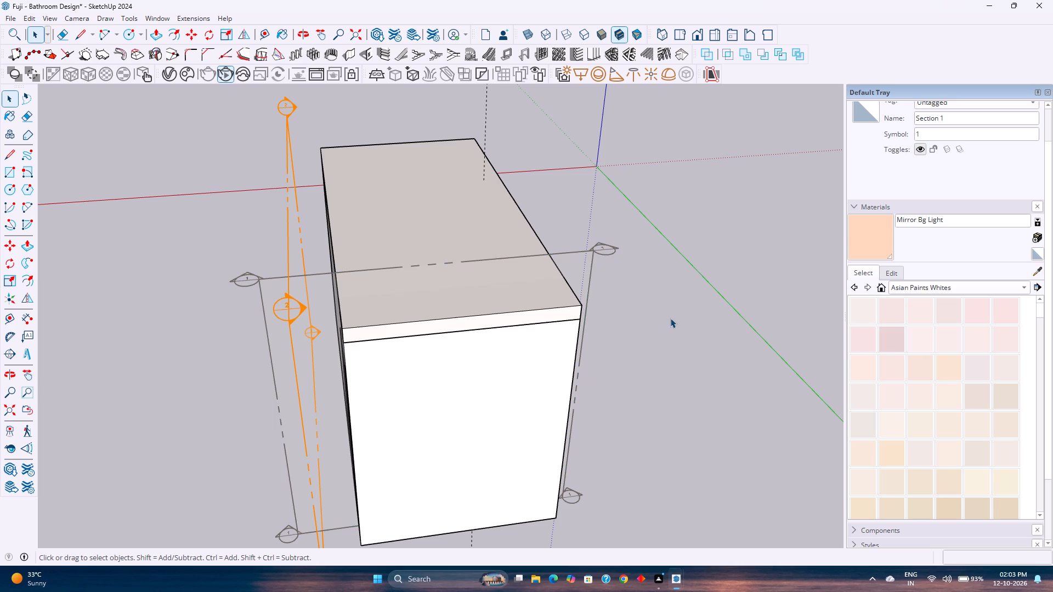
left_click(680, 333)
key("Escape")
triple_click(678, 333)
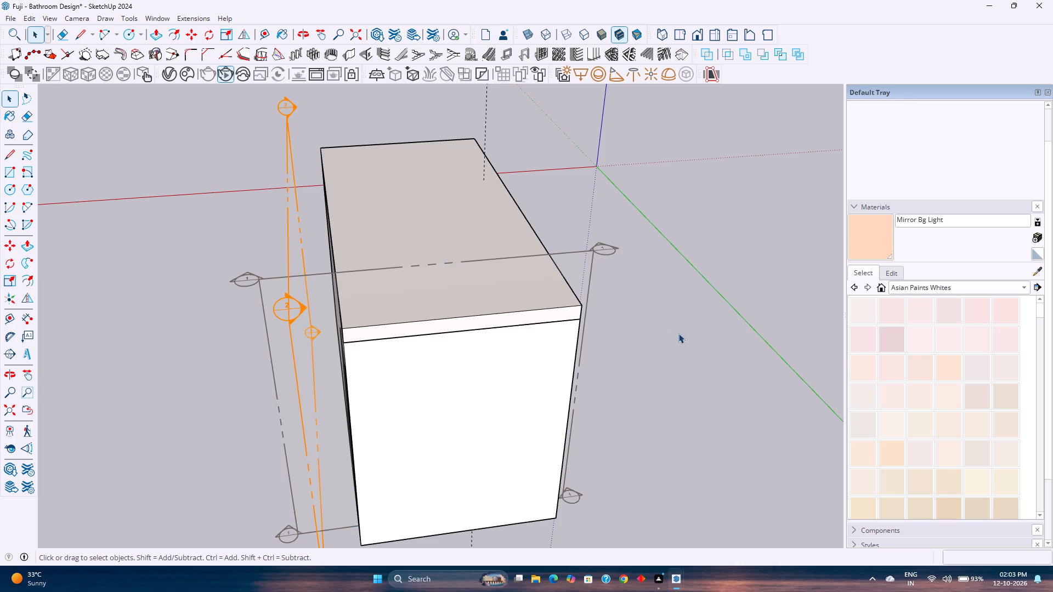
Activate section plane 1 to cut away the room's end wall beside the door, and clear the selection.
middle_click_drag(579, 399, 767, 300)
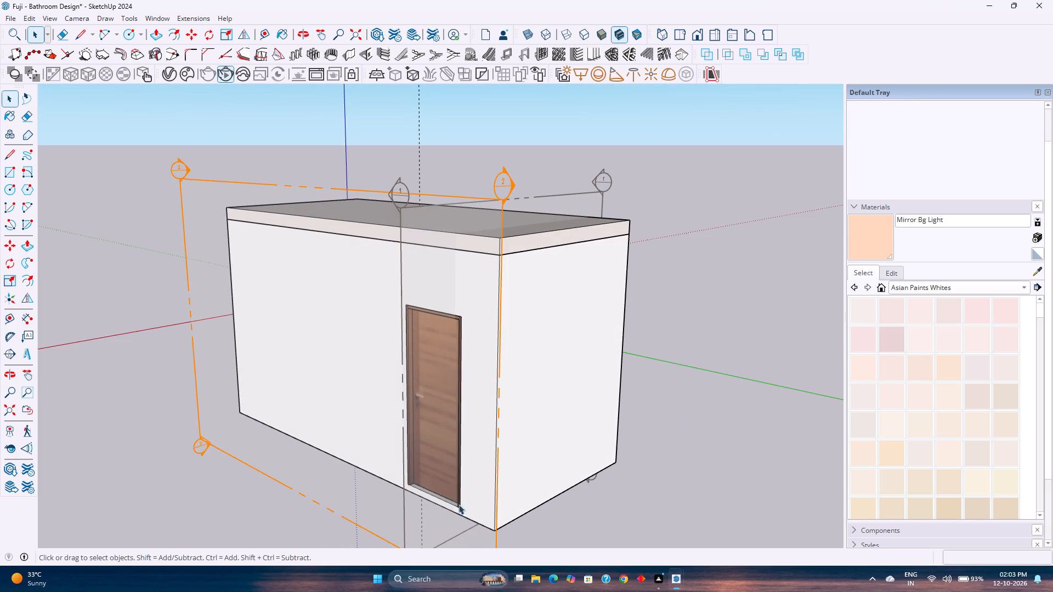
left_click(401, 490)
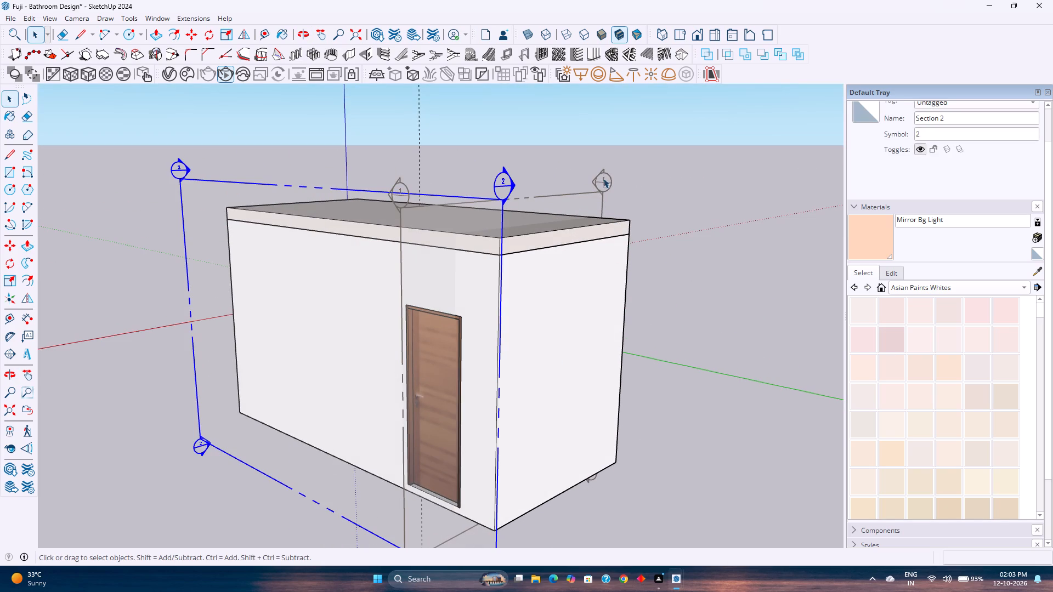
left_click(599, 185)
middle_click_drag(609, 193, 514, 318)
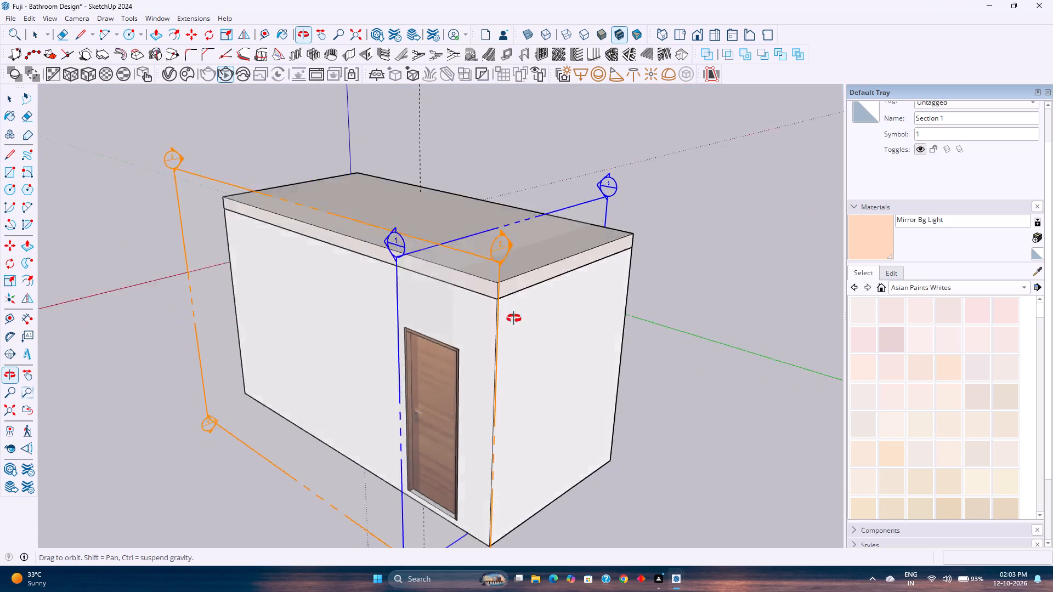
middle_click_drag(514, 318, 199, 254)
left_click_drag(465, 242, 446, 263)
key("Escape")
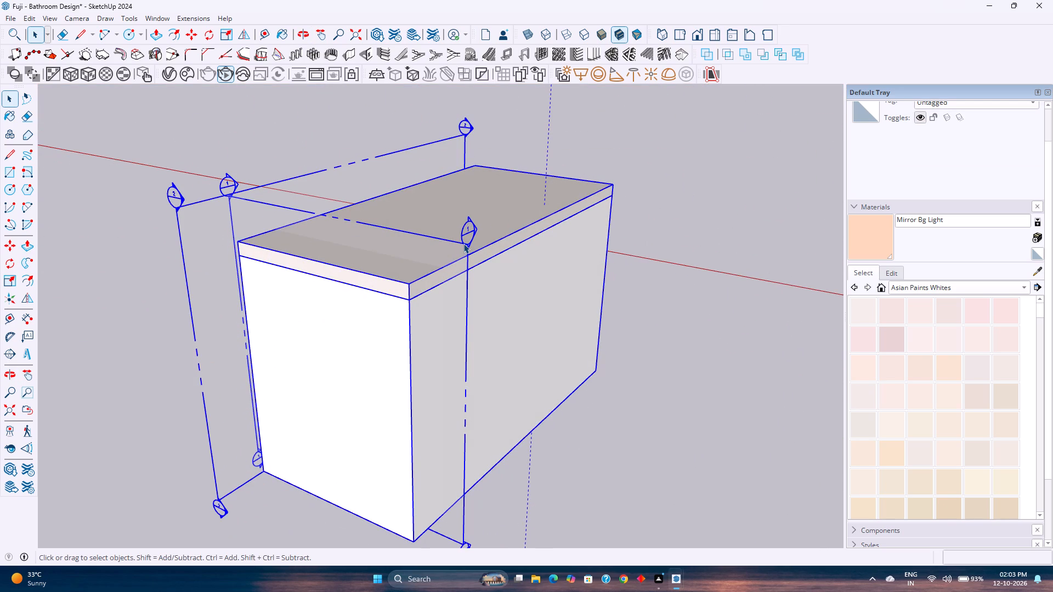
double_click(463, 243)
left_click(729, 310)
Frame the bathroom interior through the cut-open end, starting from the standard back view and looking towards the shower and vanity.
middle_click_drag(602, 347, 612, 339)
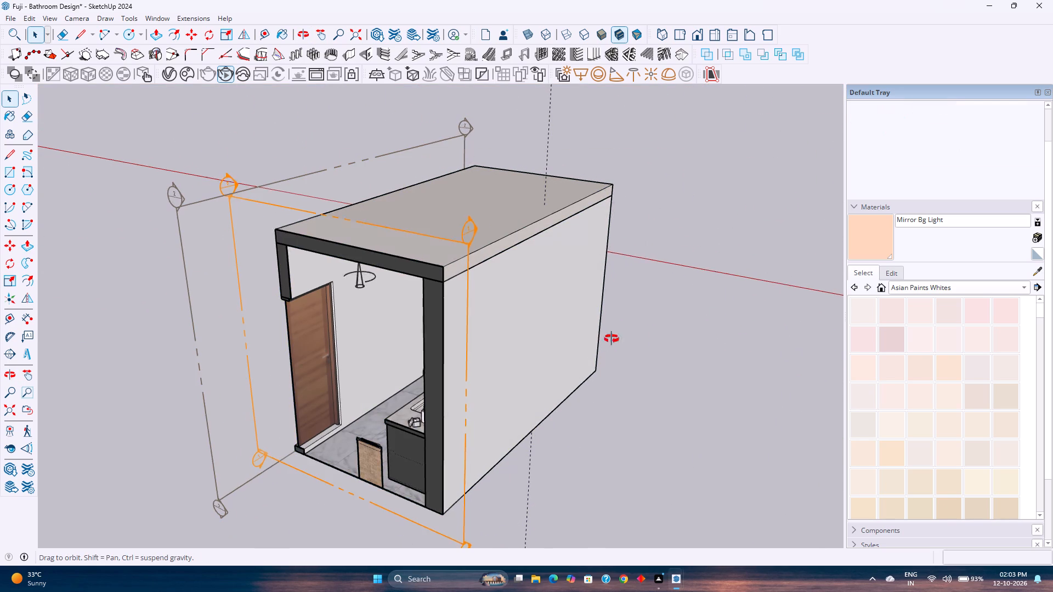
middle_click_drag(612, 339, 756, 253)
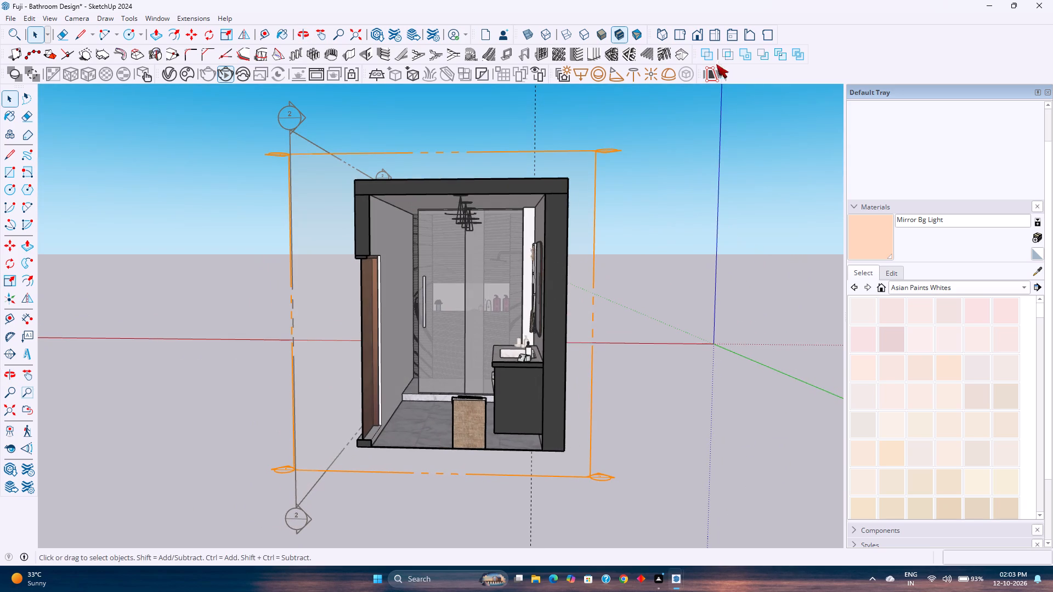
left_click(755, 37)
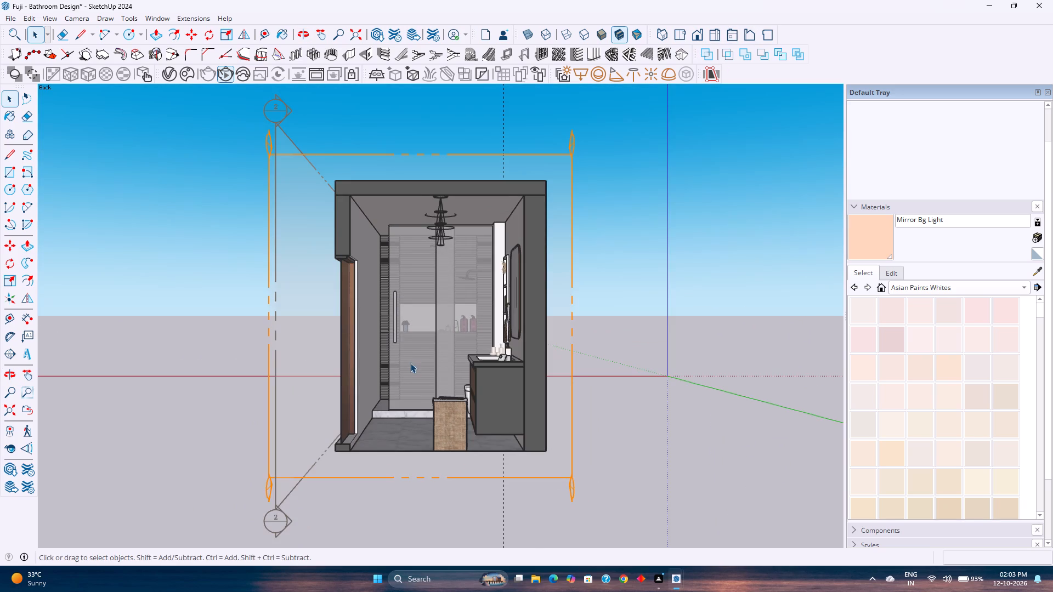
scroll(410, 363, "up", 4)
middle_click_drag(432, 352, 488, 372)
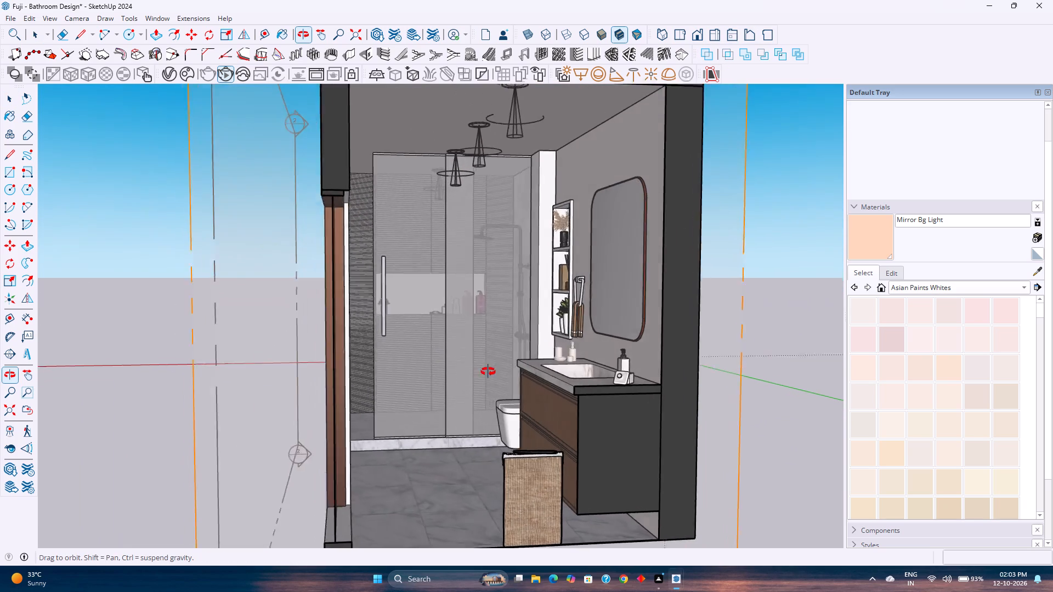
middle_click_drag(488, 372, 518, 372)
middle_click_drag(523, 368, 467, 368, "shift")
scroll(472, 369, "up", 2)
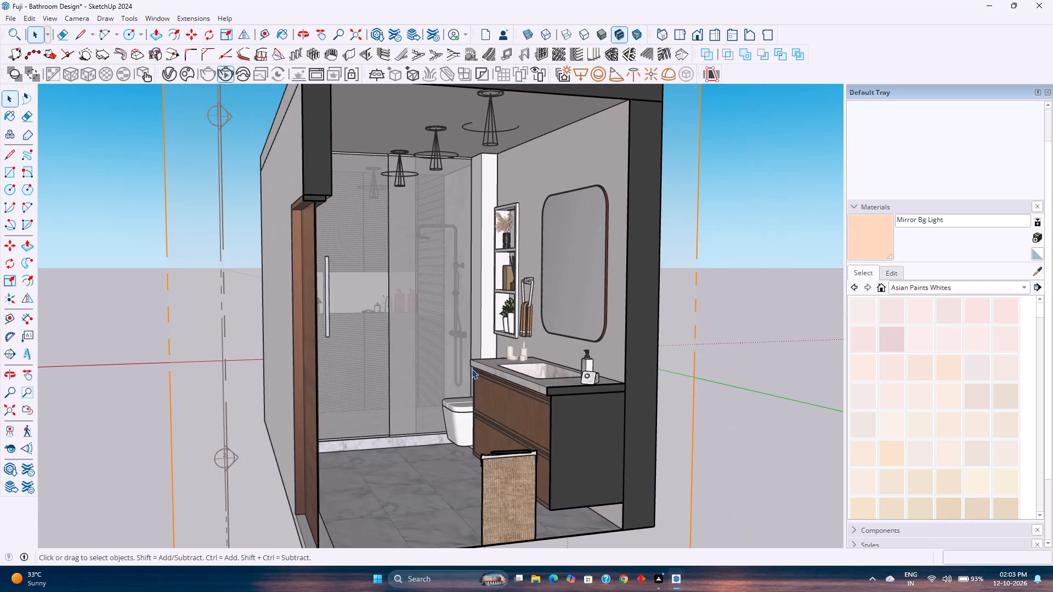
middle_click_drag(480, 376, 505, 376)
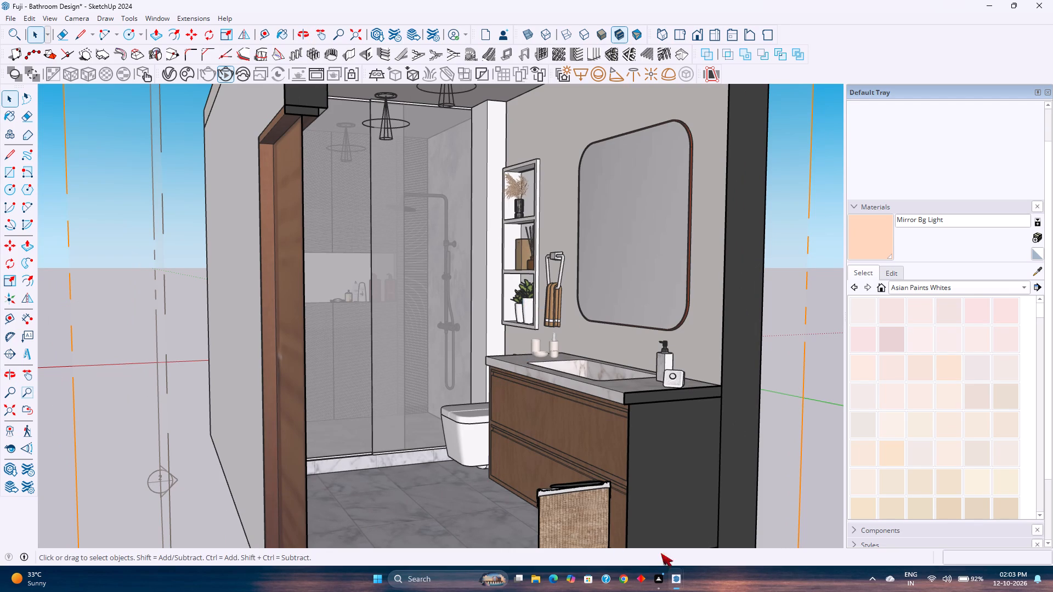
Set the V-Ray render output aspect ratio to 4:5 - Portrait and put the Asset Editor away.
left_click(712, 540)
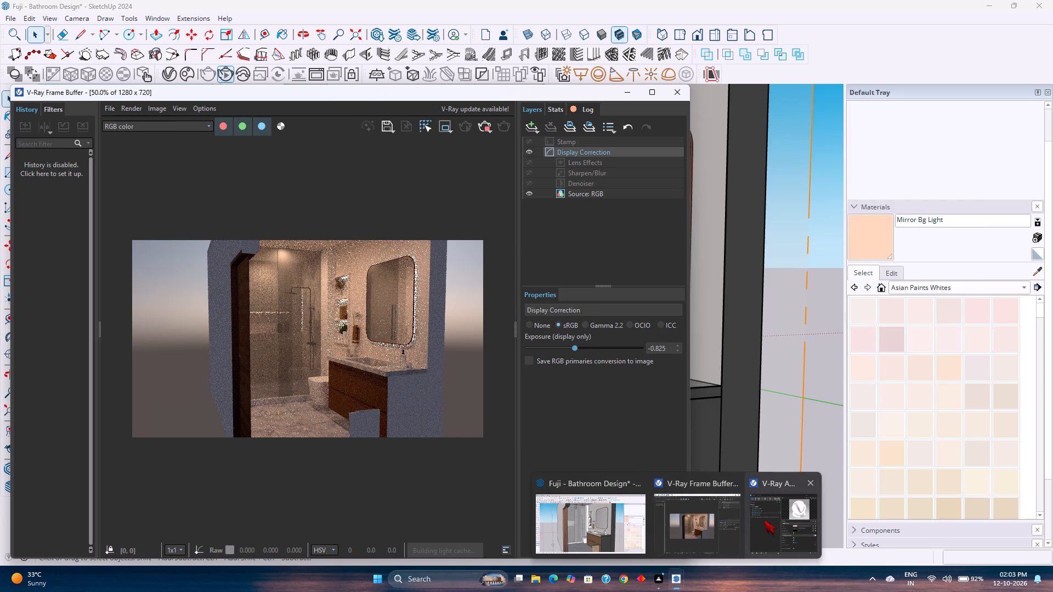
left_click(764, 520)
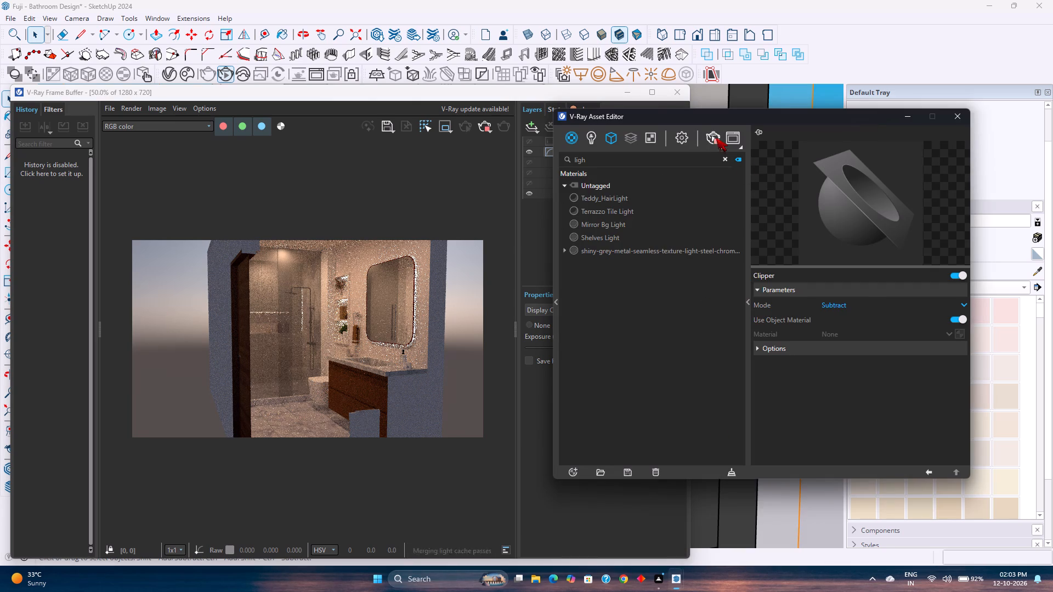
left_click(687, 141)
left_click(669, 349)
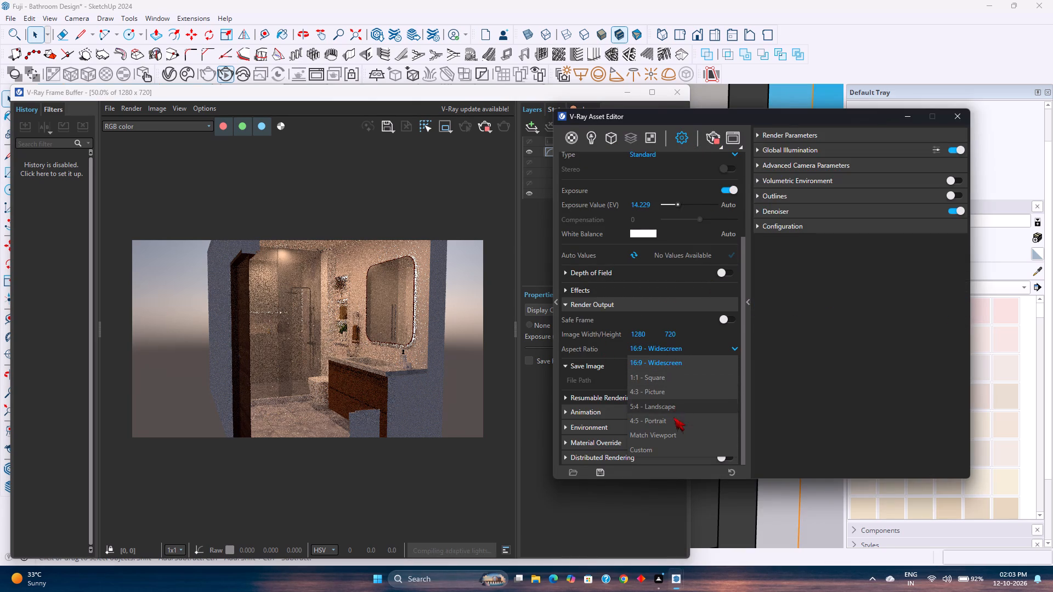
left_click(673, 420)
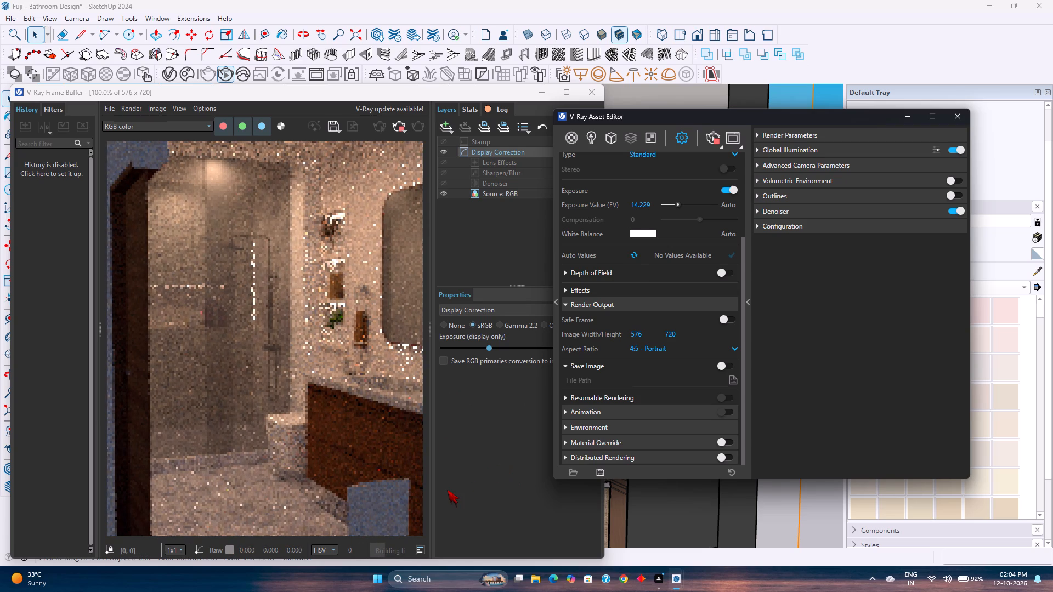
left_click(514, 475)
left_click(914, 120)
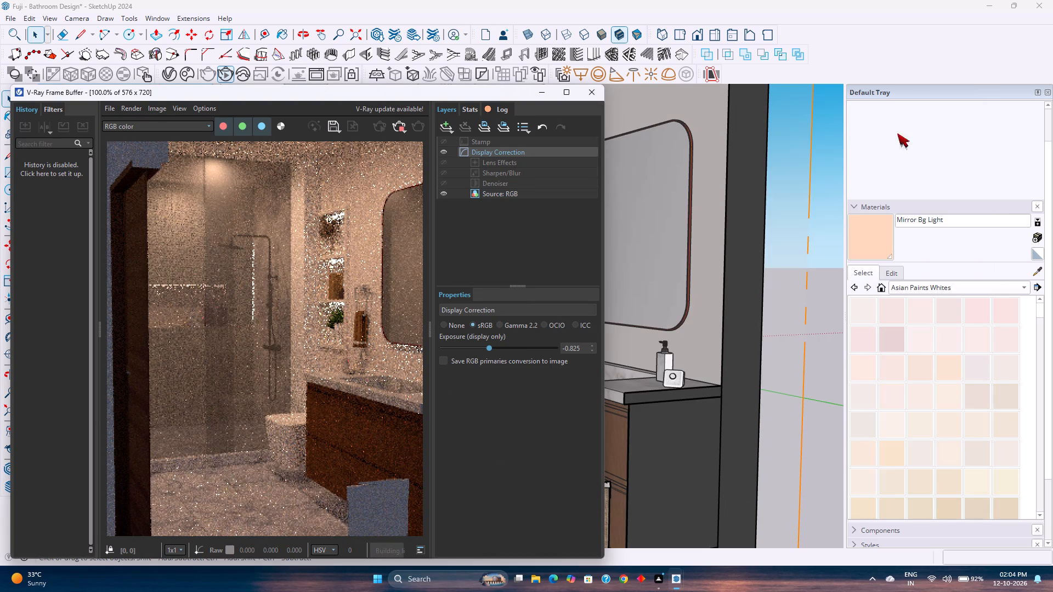
Reframe the portrait live render from the back view, centring the shower with the vanity and mirror beside it, and minimise the Frame Buffer.
middle_click_drag(740, 333, 722, 311, "shift")
middle_click_drag(742, 315, 741, 299)
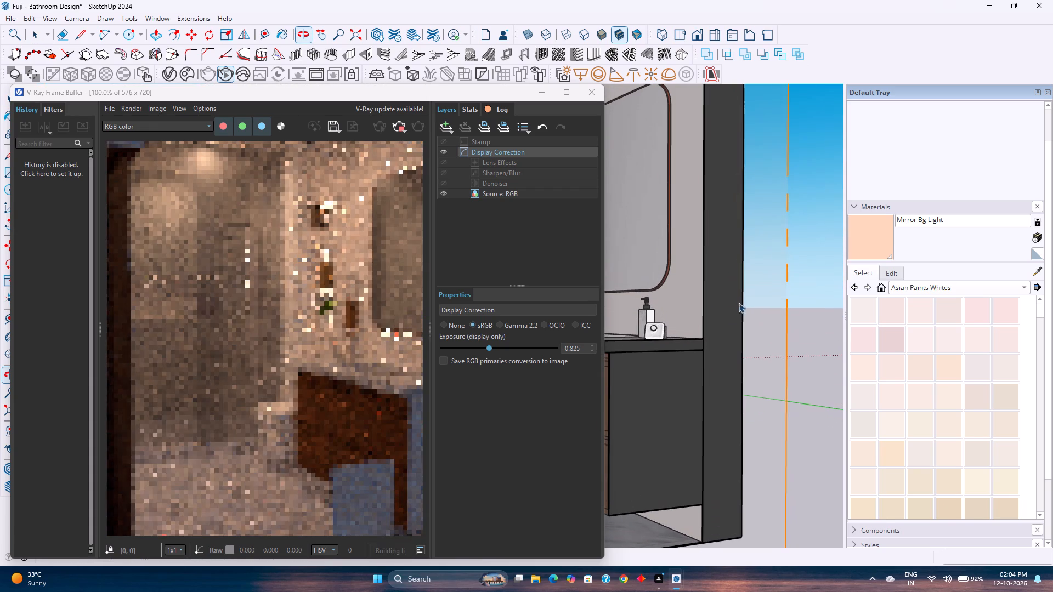
left_click(745, 40)
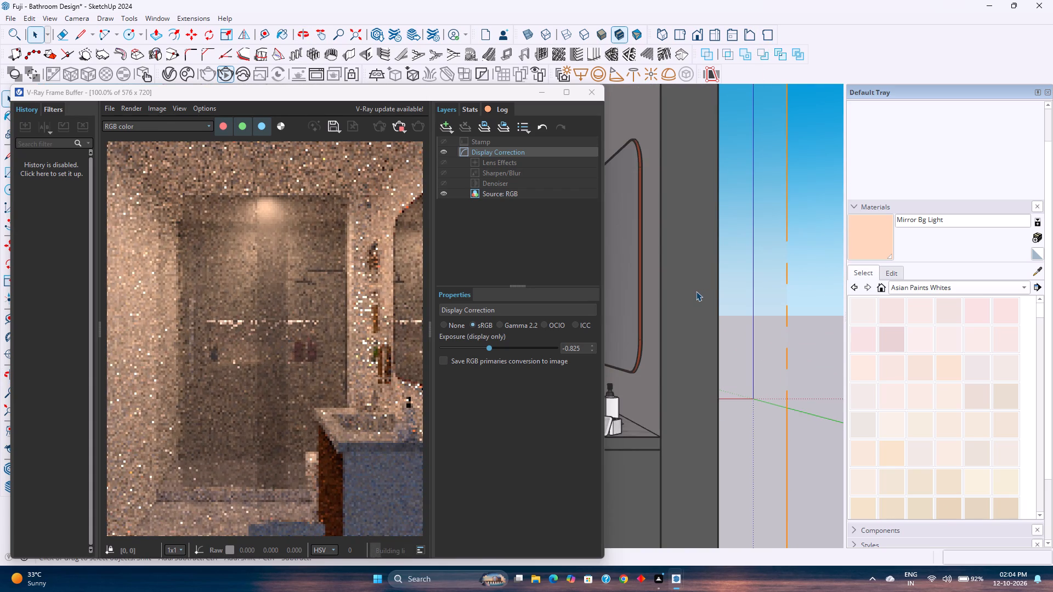
scroll(695, 287, "down", 1)
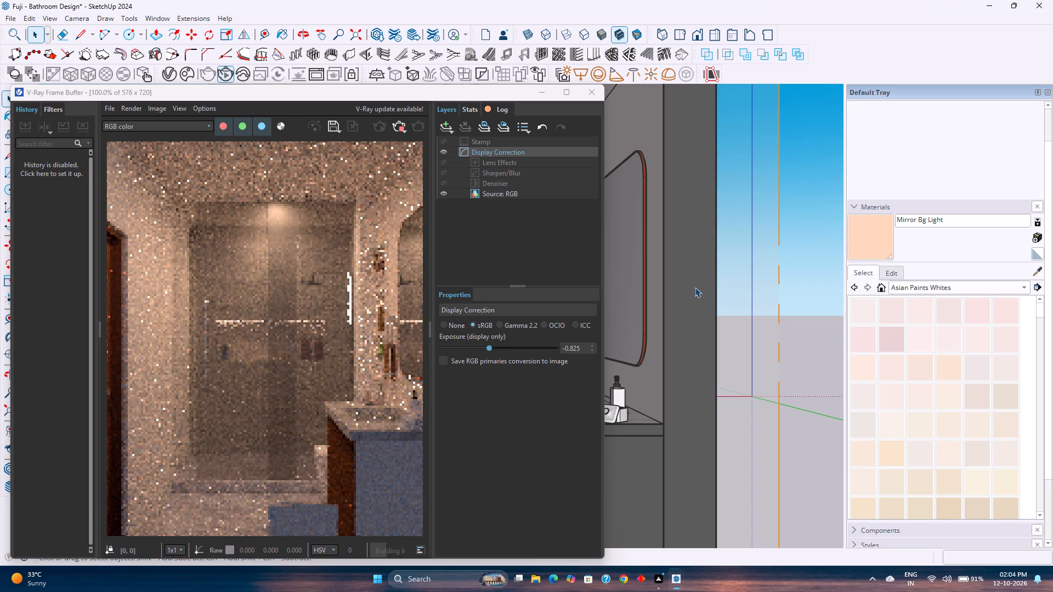
middle_click_drag(695, 287, 699, 283)
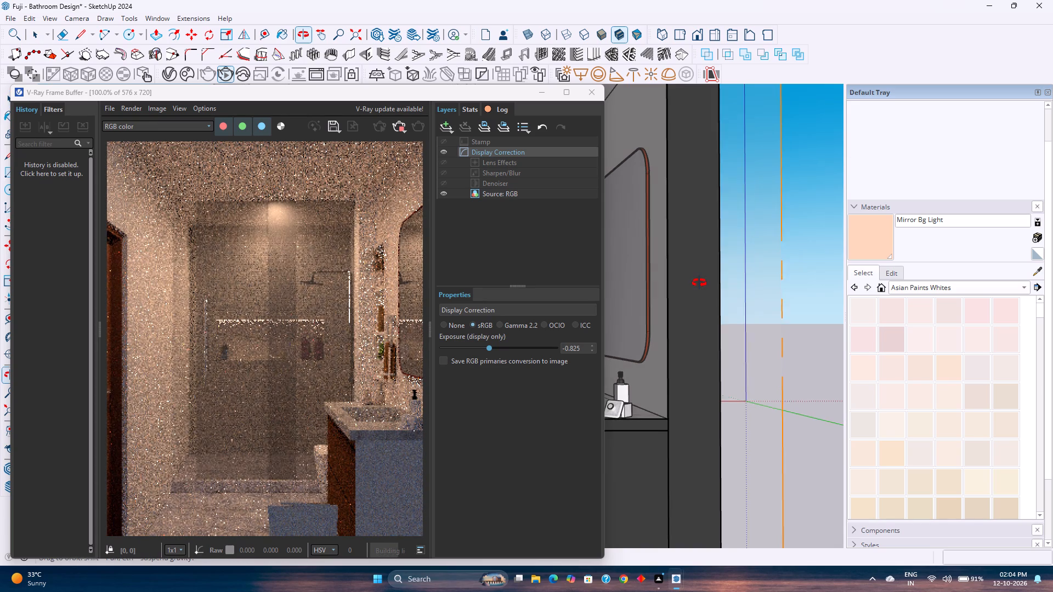
middle_click_drag(699, 283, 730, 295)
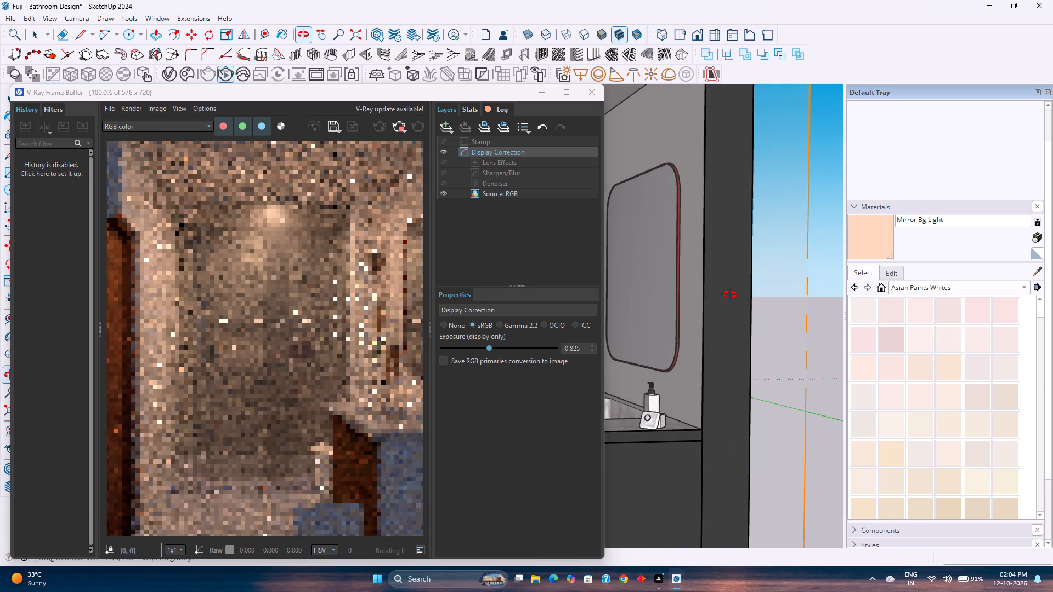
middle_click_drag(730, 295, 733, 294)
scroll(752, 282, "down", 2)
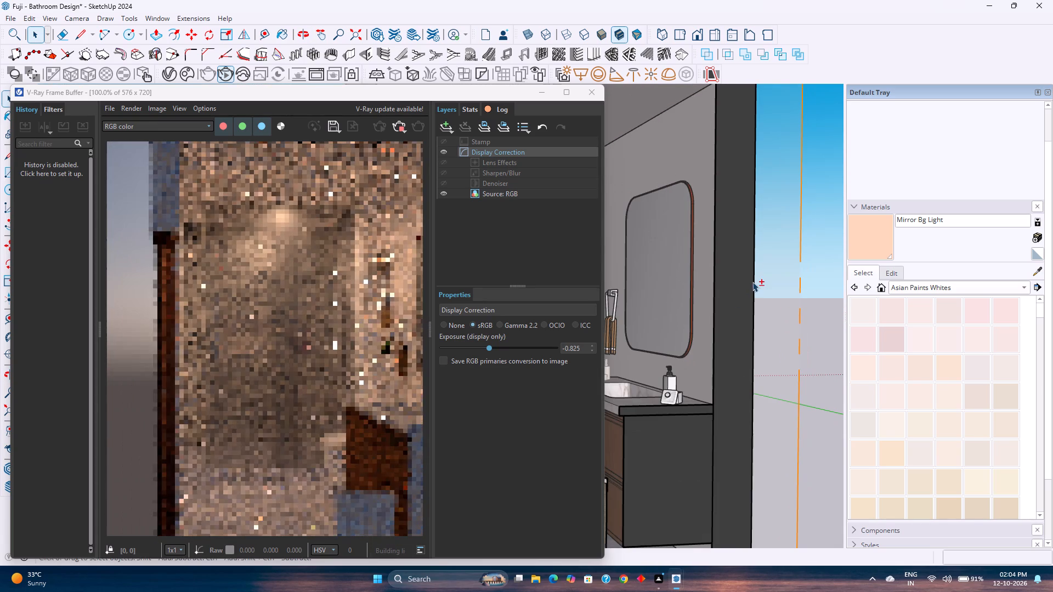
middle_click_drag(745, 285, 683, 283, "shift")
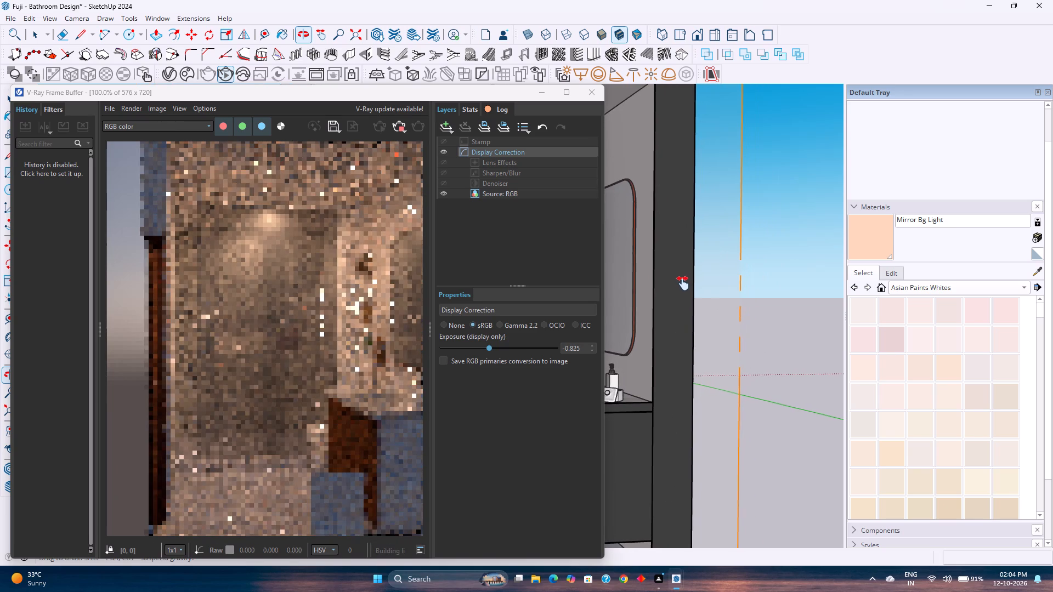
middle_click_drag(683, 283, 657, 283, "shift")
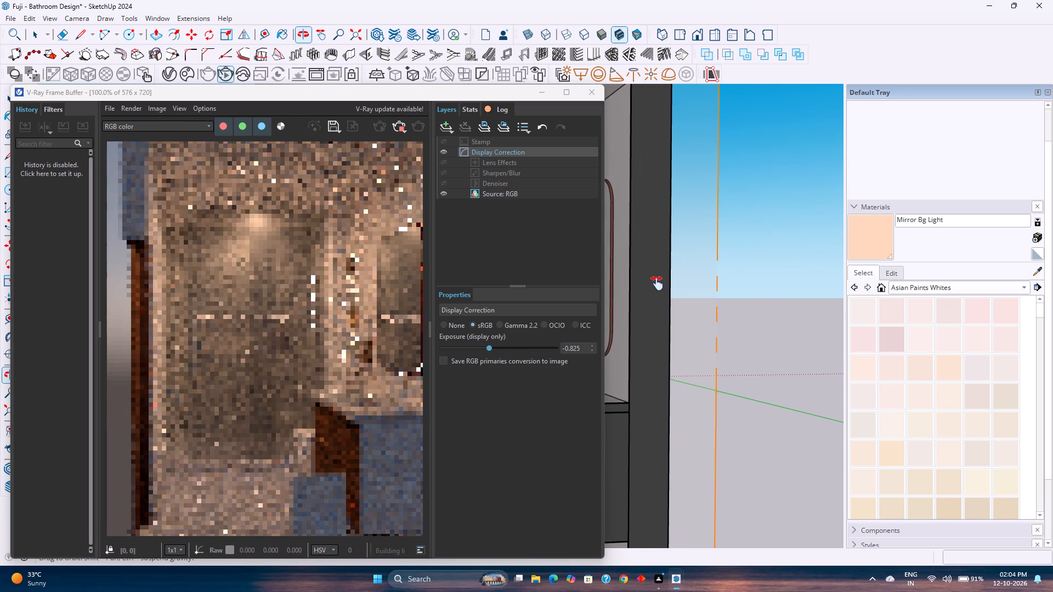
middle_click_drag(657, 283, 643, 284, "shift")
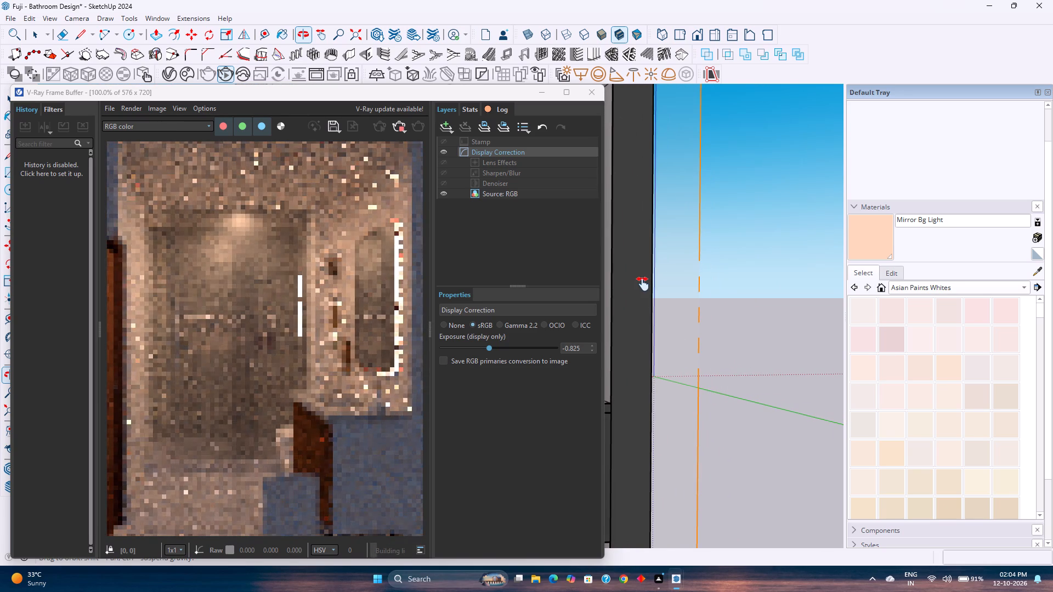
middle_click_drag(643, 284, 640, 285, "shift")
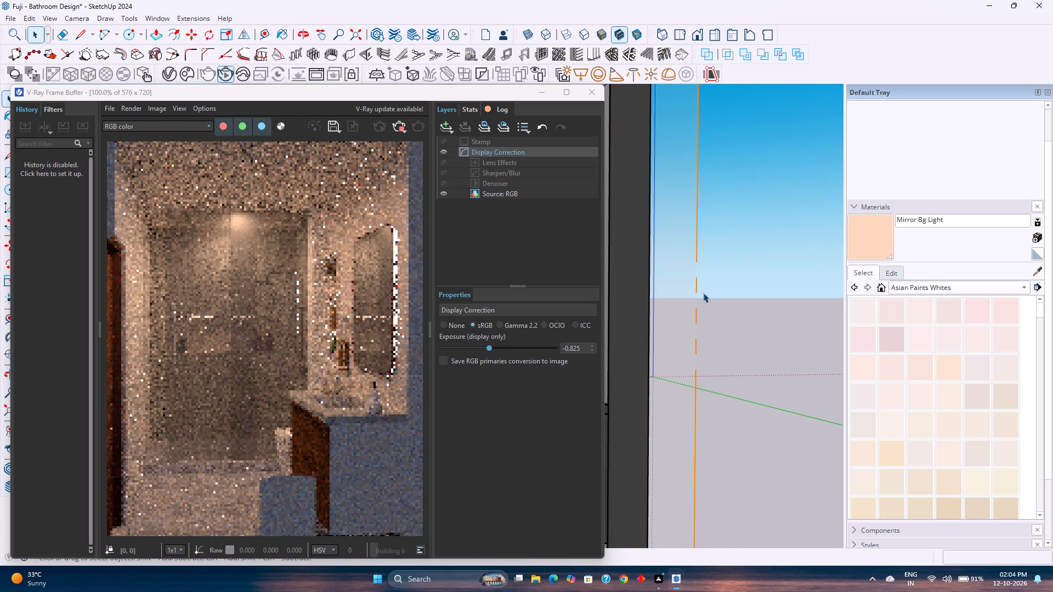
scroll(703, 293, "up", 2)
middle_click_drag(703, 293, 768, 282, "shift")
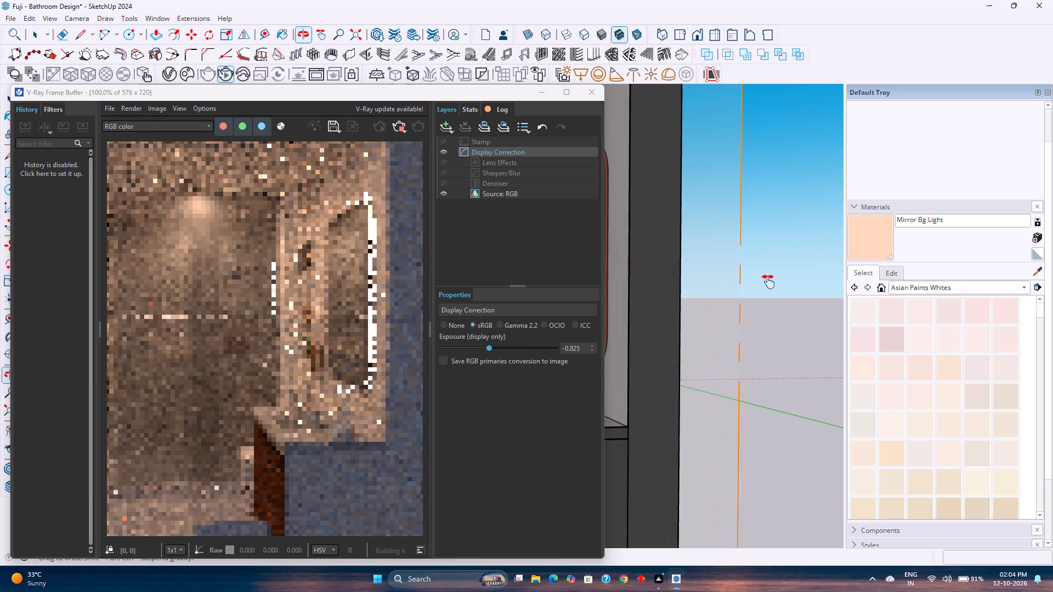
middle_click_drag(768, 282, 832, 276, "shift")
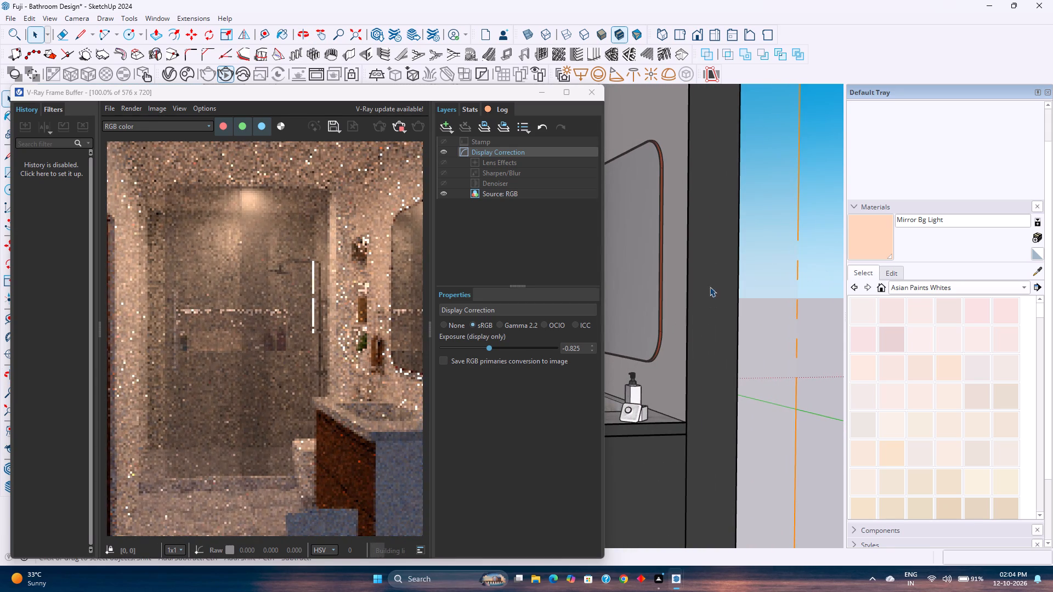
scroll(471, 312, "down", 1)
scroll(358, 318, "down", 1)
scroll(358, 318, "up", 1)
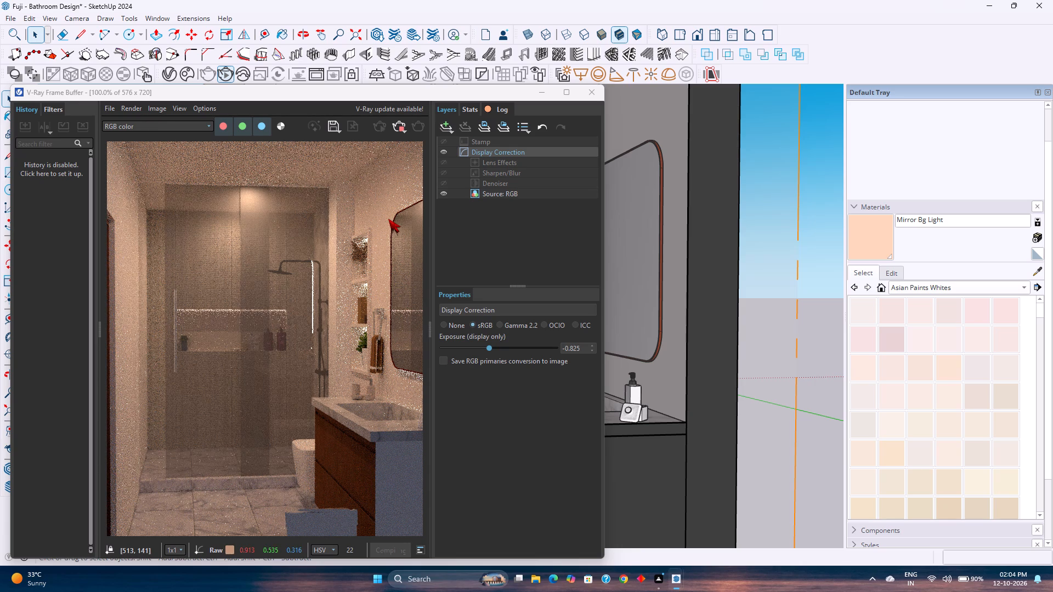
left_click(539, 94)
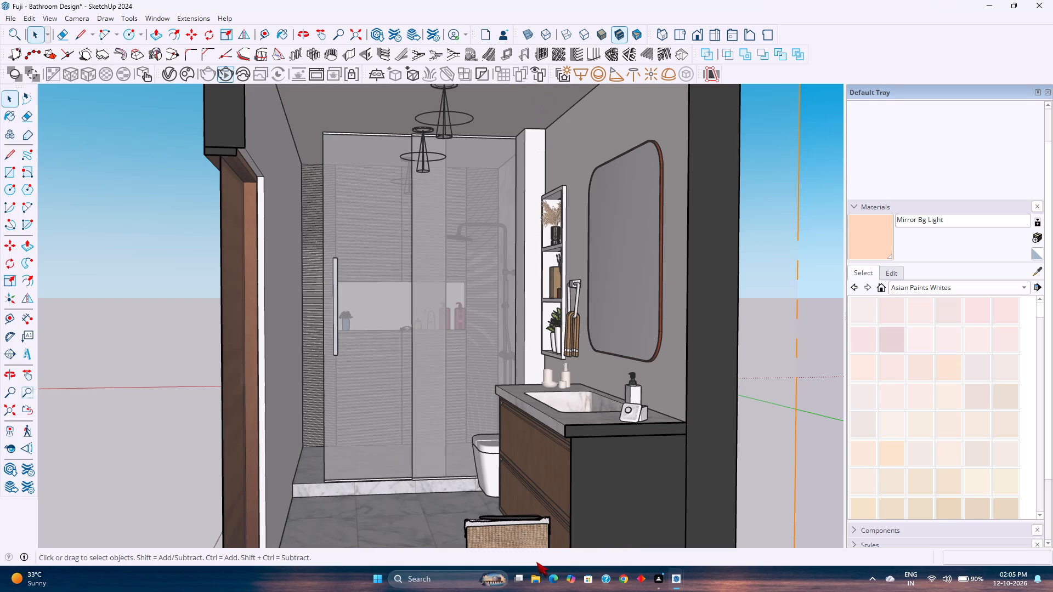
Hide the Basket & Towel component in front of the vanity, leave the nested groups and check the live render.
left_click(506, 529)
double_click(506, 529)
left_click(506, 529)
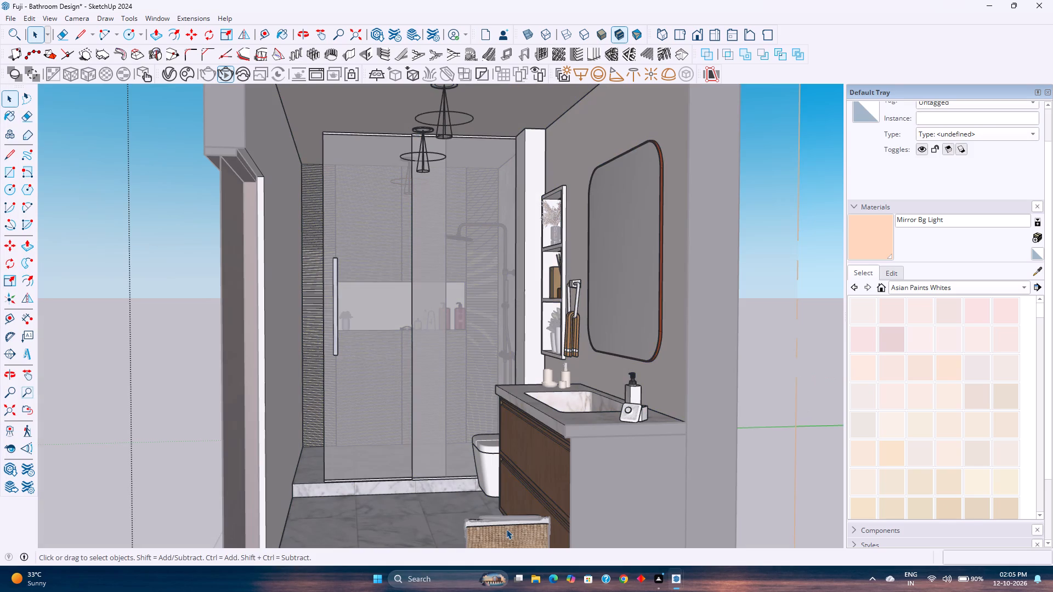
double_click(506, 529)
left_click(506, 529)
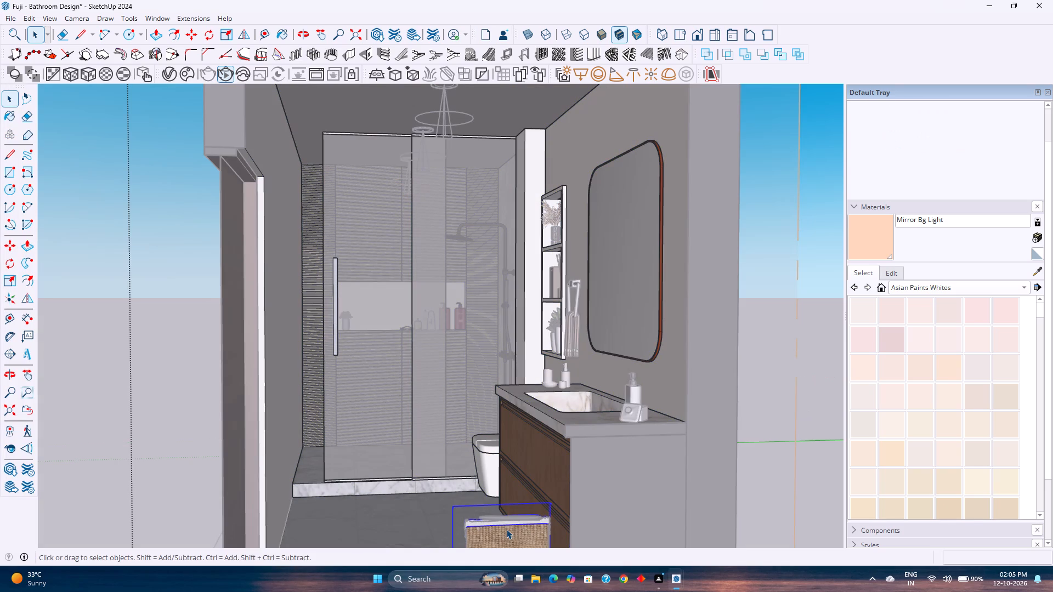
right_click(506, 529)
left_click(541, 216)
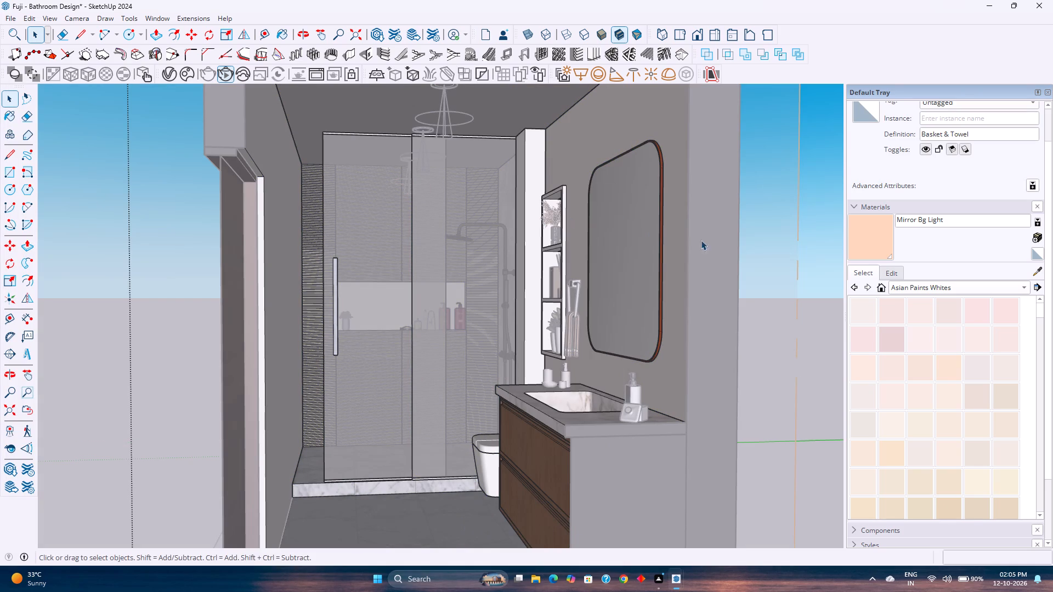
left_click(824, 257)
key("Escape")
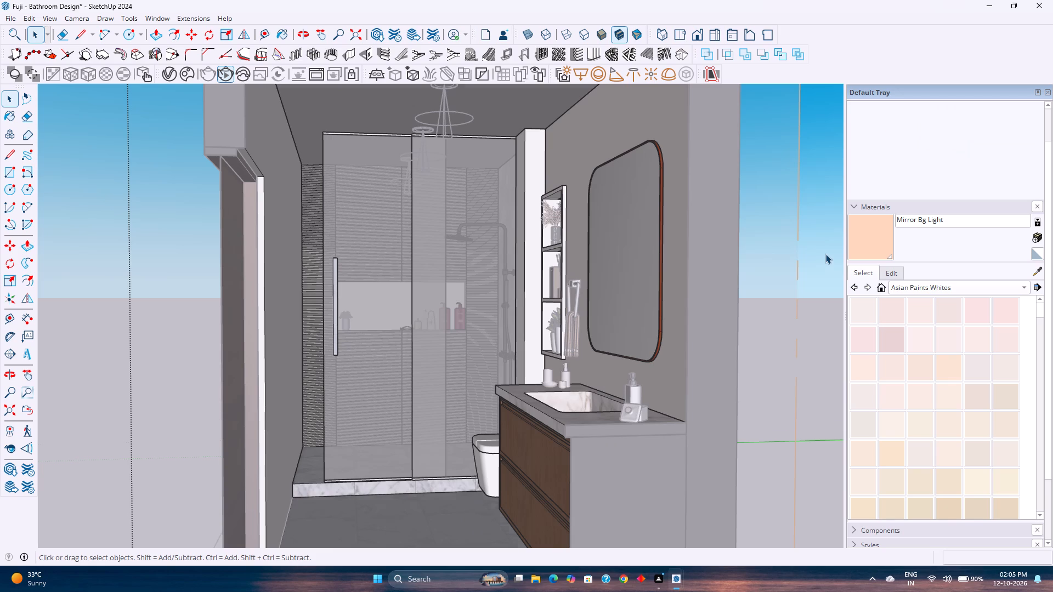
key("Escape")
key("Escape")
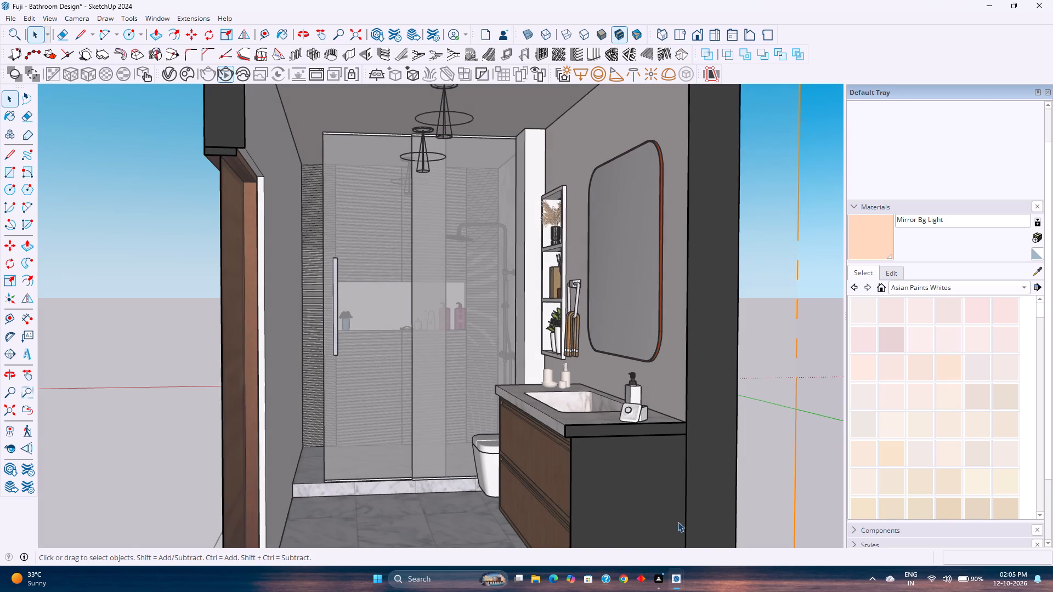
left_click(692, 521)
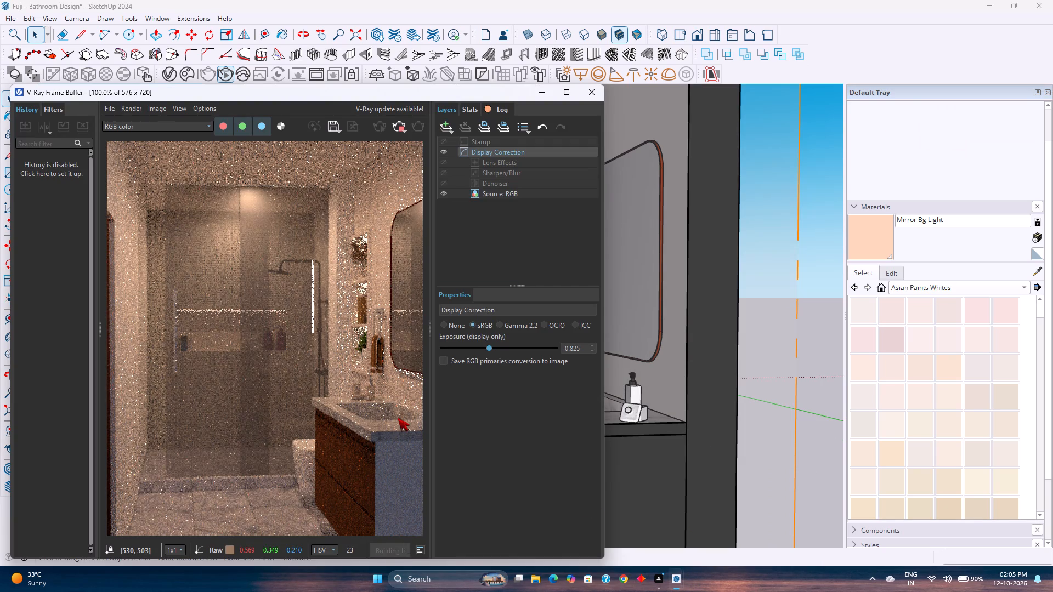
left_click(546, 89)
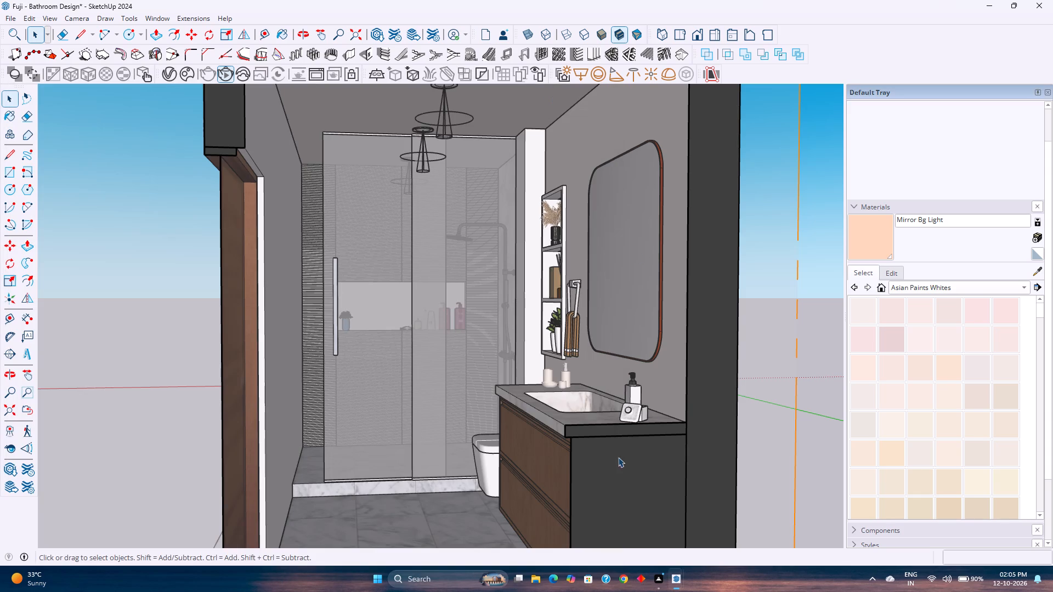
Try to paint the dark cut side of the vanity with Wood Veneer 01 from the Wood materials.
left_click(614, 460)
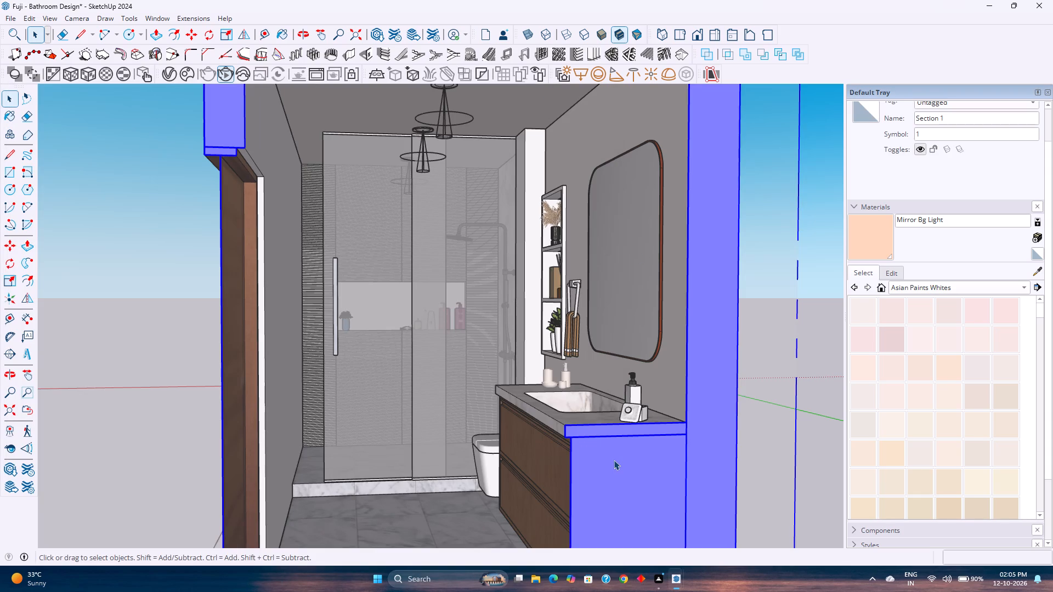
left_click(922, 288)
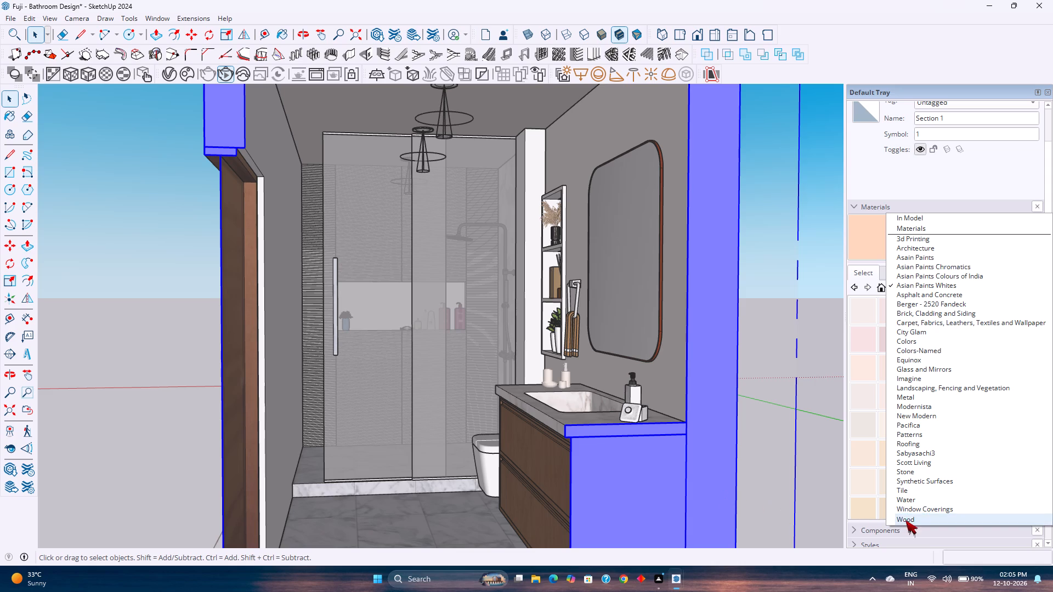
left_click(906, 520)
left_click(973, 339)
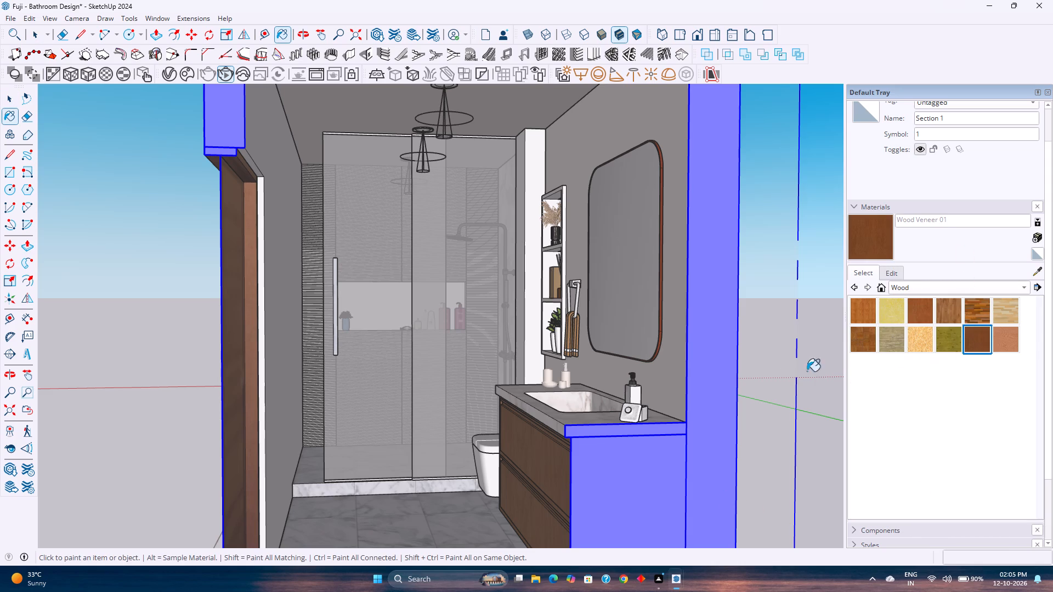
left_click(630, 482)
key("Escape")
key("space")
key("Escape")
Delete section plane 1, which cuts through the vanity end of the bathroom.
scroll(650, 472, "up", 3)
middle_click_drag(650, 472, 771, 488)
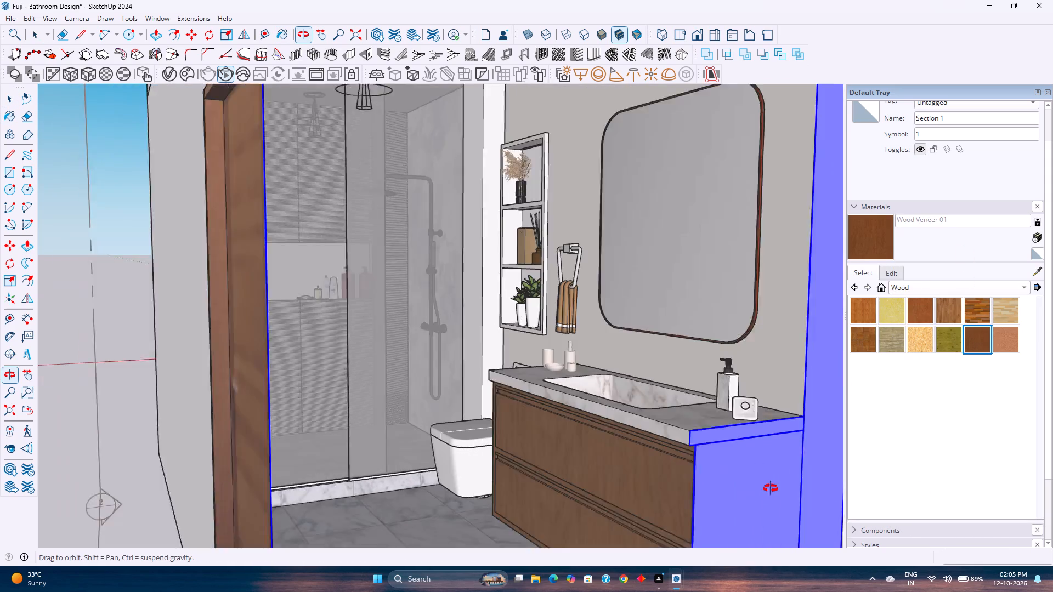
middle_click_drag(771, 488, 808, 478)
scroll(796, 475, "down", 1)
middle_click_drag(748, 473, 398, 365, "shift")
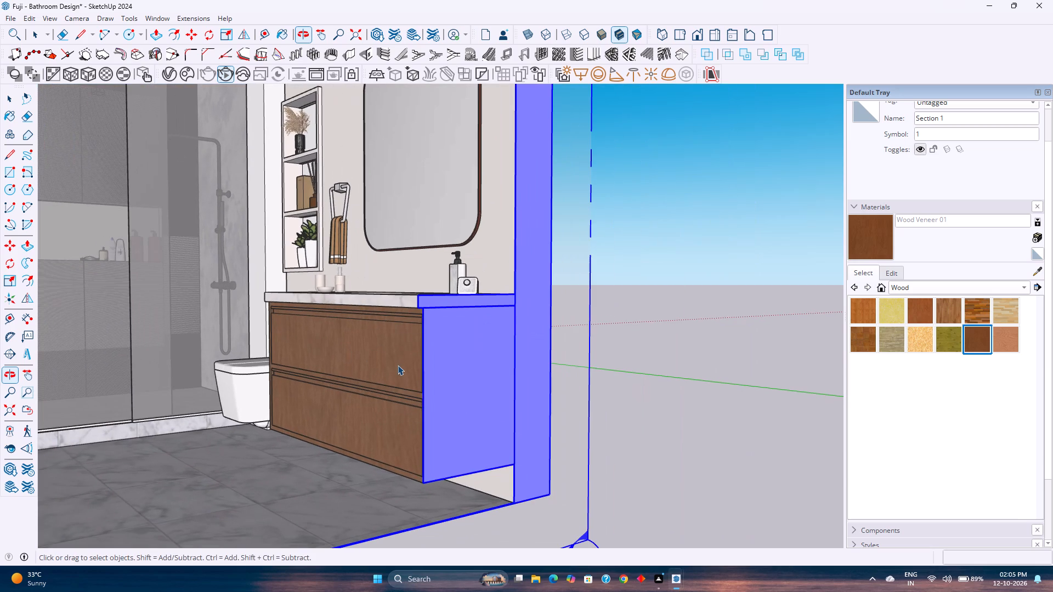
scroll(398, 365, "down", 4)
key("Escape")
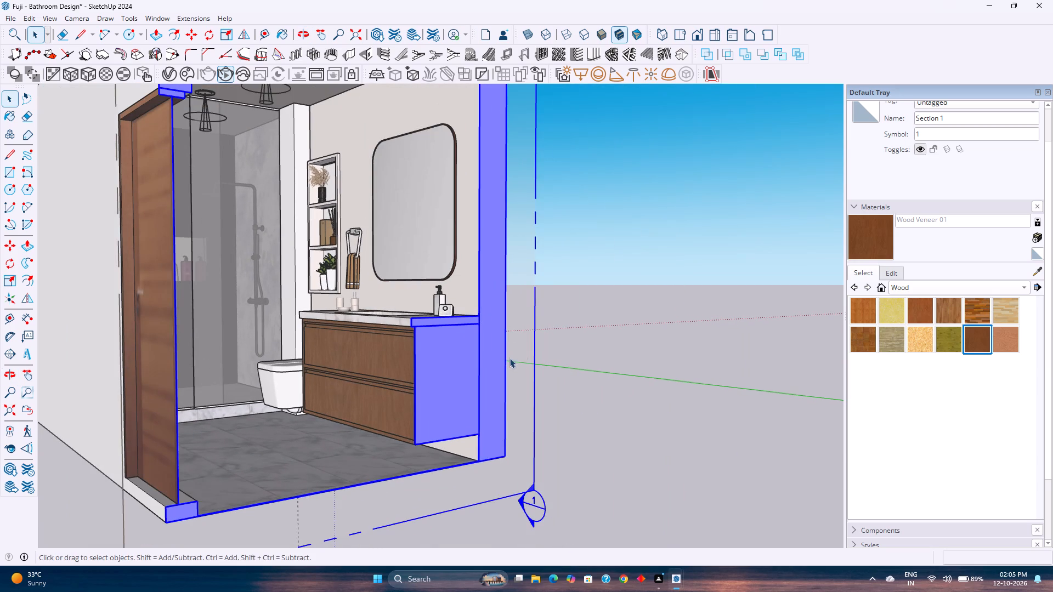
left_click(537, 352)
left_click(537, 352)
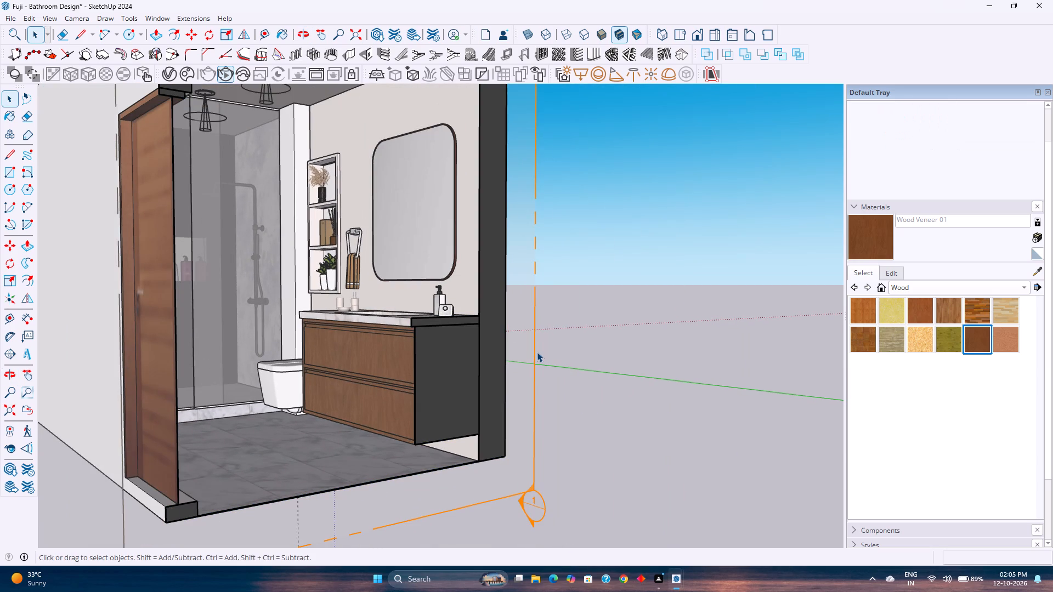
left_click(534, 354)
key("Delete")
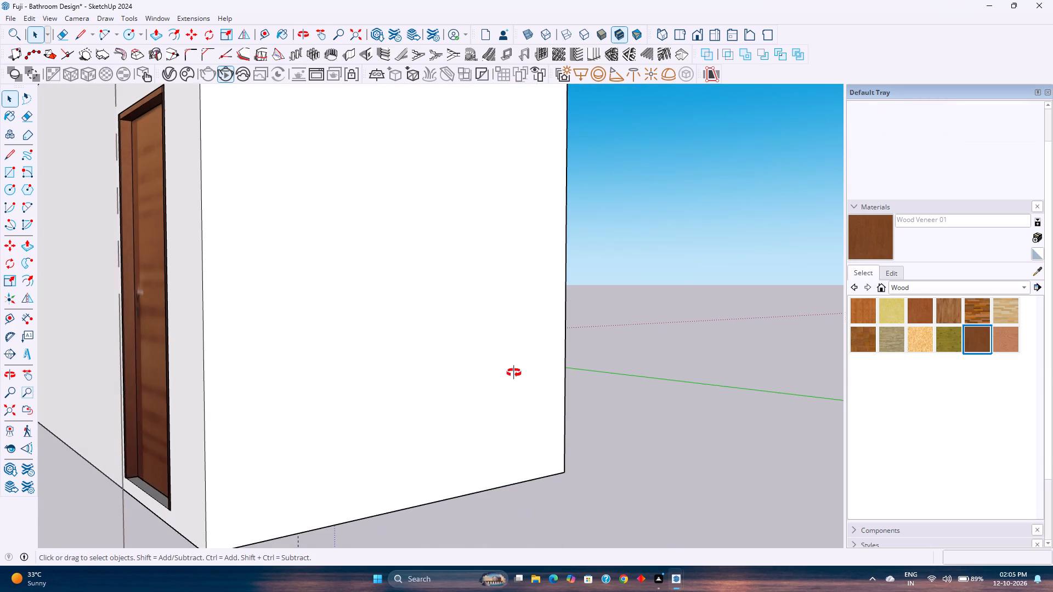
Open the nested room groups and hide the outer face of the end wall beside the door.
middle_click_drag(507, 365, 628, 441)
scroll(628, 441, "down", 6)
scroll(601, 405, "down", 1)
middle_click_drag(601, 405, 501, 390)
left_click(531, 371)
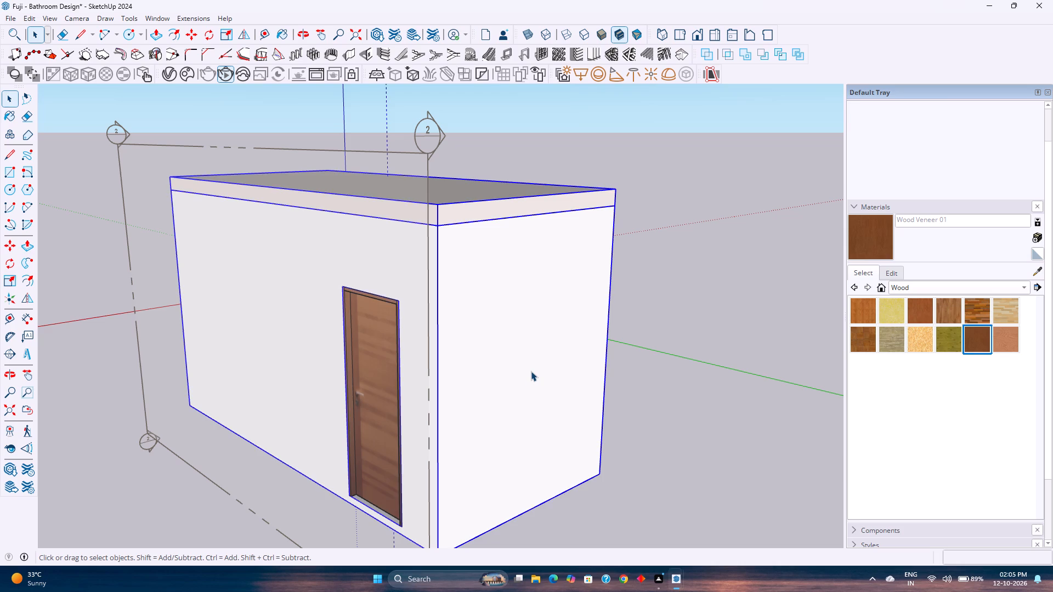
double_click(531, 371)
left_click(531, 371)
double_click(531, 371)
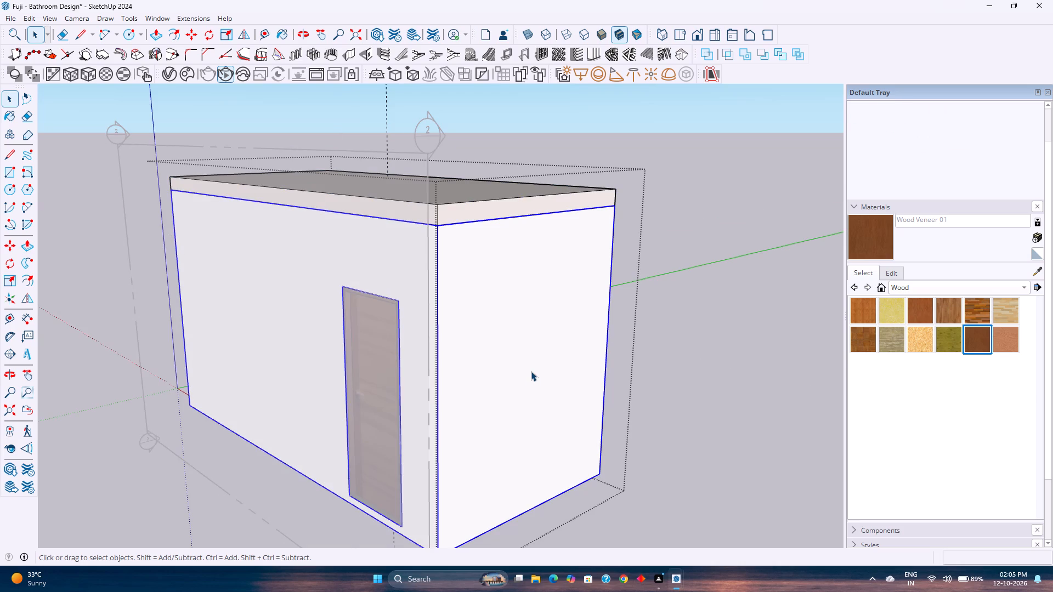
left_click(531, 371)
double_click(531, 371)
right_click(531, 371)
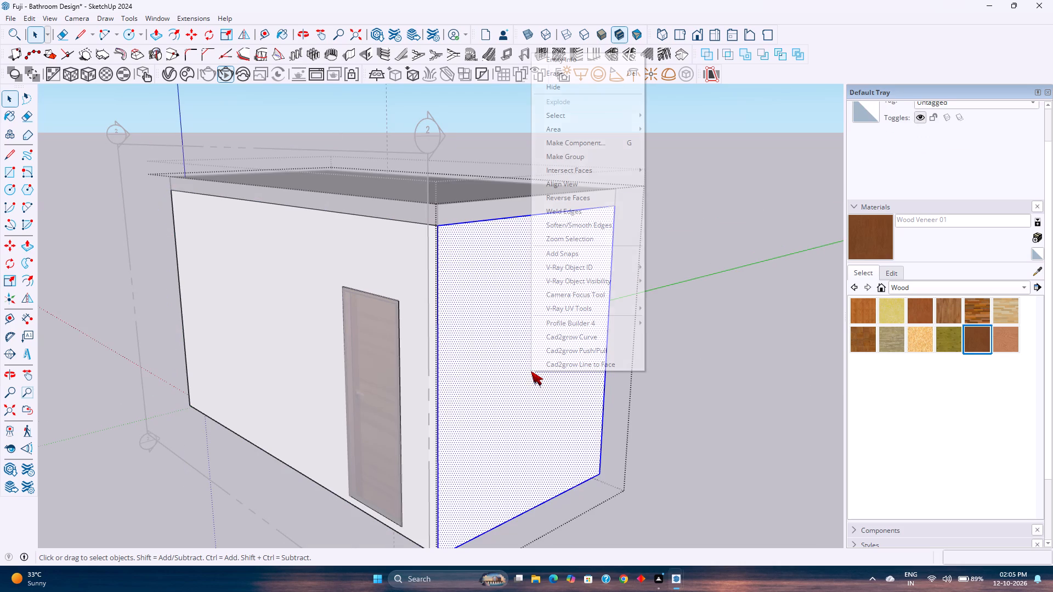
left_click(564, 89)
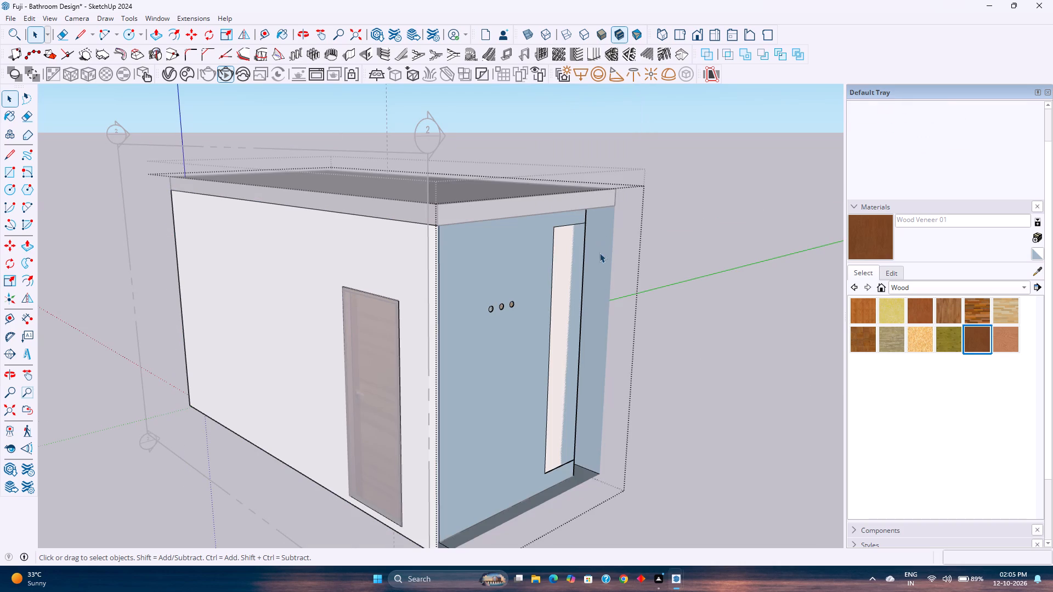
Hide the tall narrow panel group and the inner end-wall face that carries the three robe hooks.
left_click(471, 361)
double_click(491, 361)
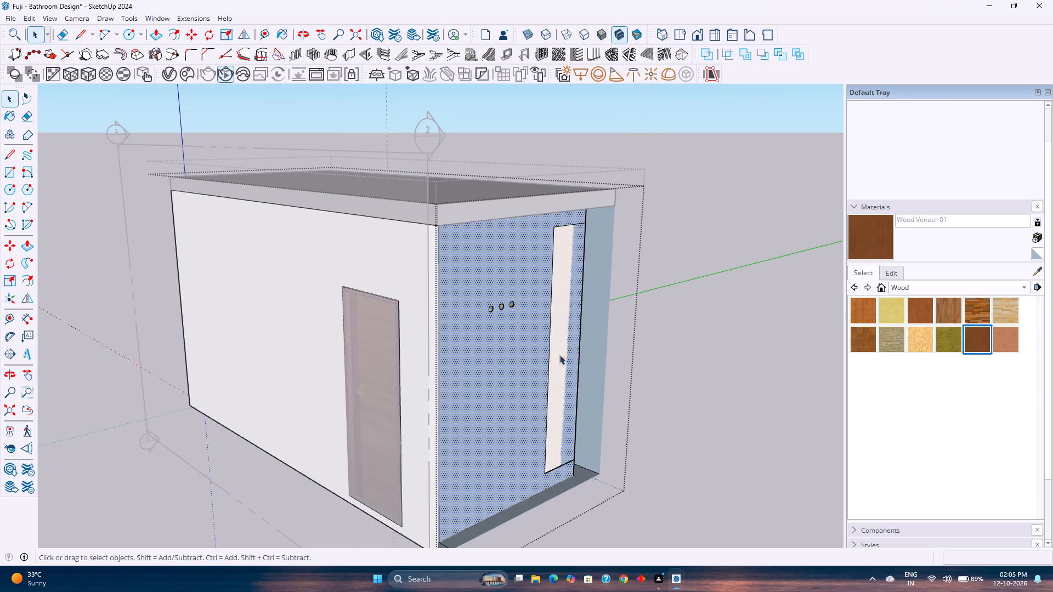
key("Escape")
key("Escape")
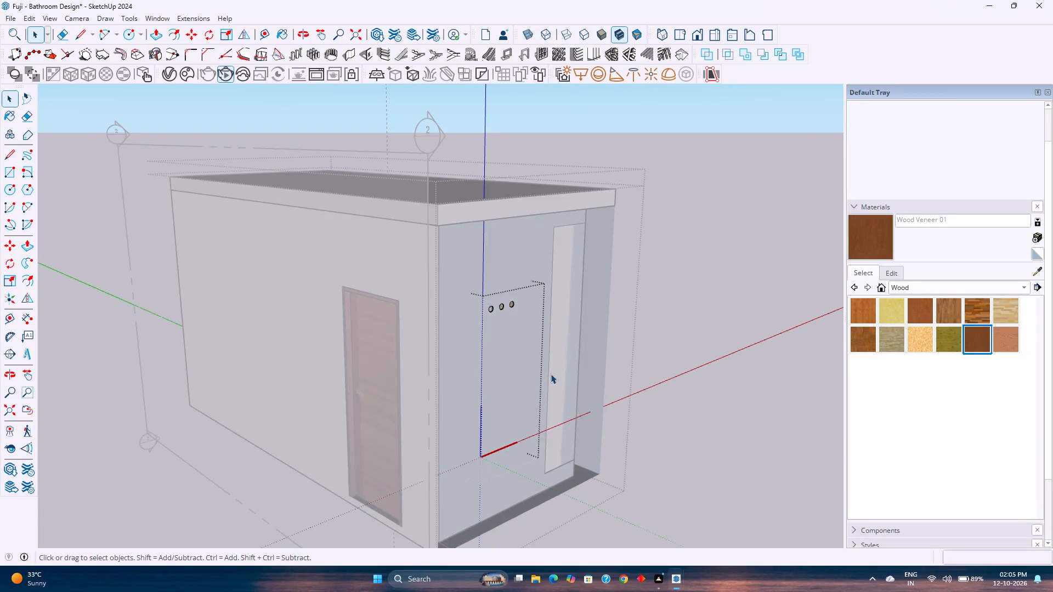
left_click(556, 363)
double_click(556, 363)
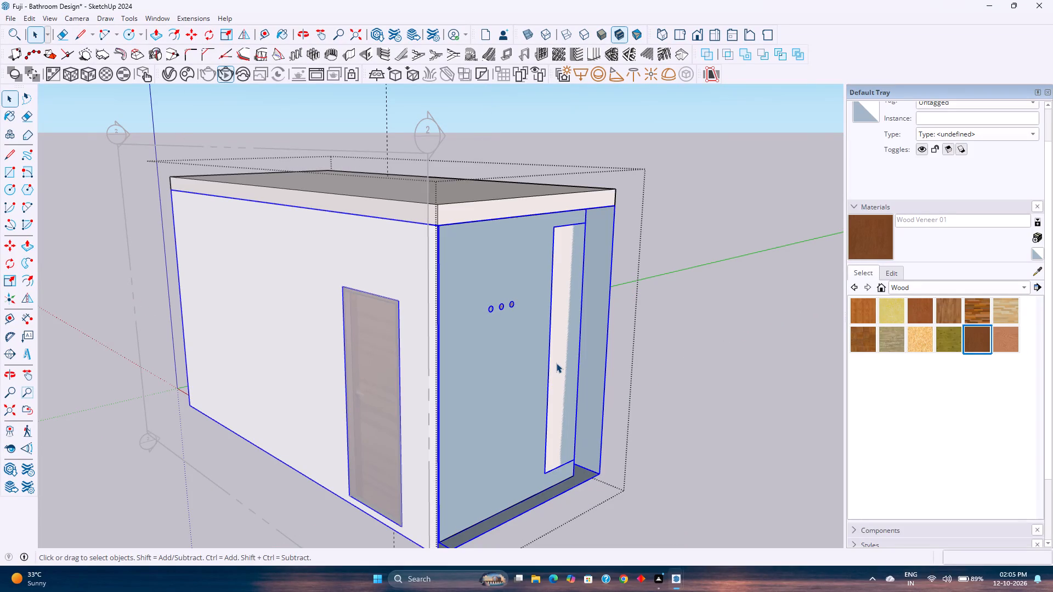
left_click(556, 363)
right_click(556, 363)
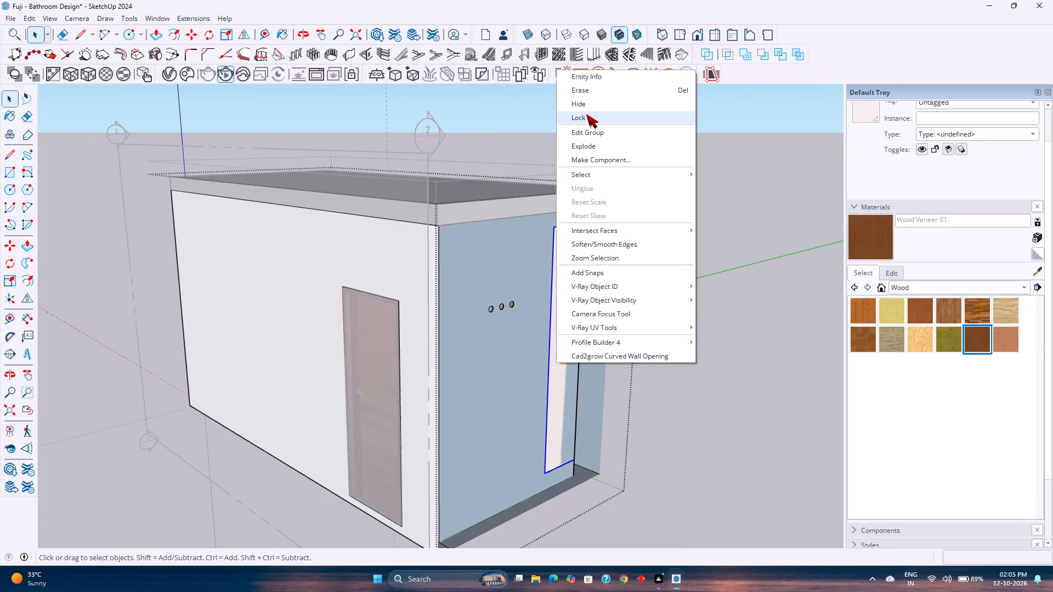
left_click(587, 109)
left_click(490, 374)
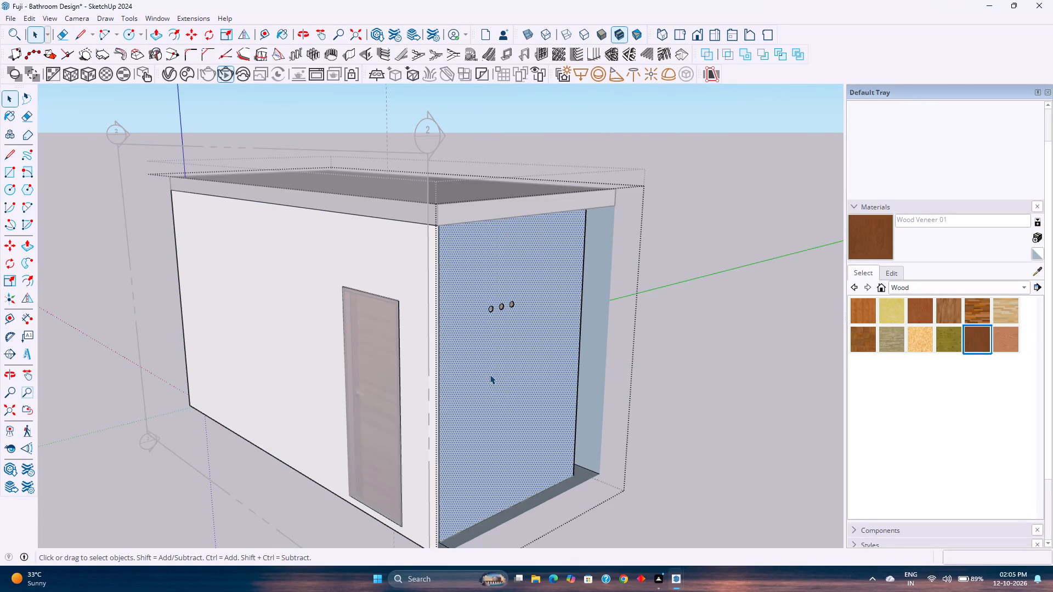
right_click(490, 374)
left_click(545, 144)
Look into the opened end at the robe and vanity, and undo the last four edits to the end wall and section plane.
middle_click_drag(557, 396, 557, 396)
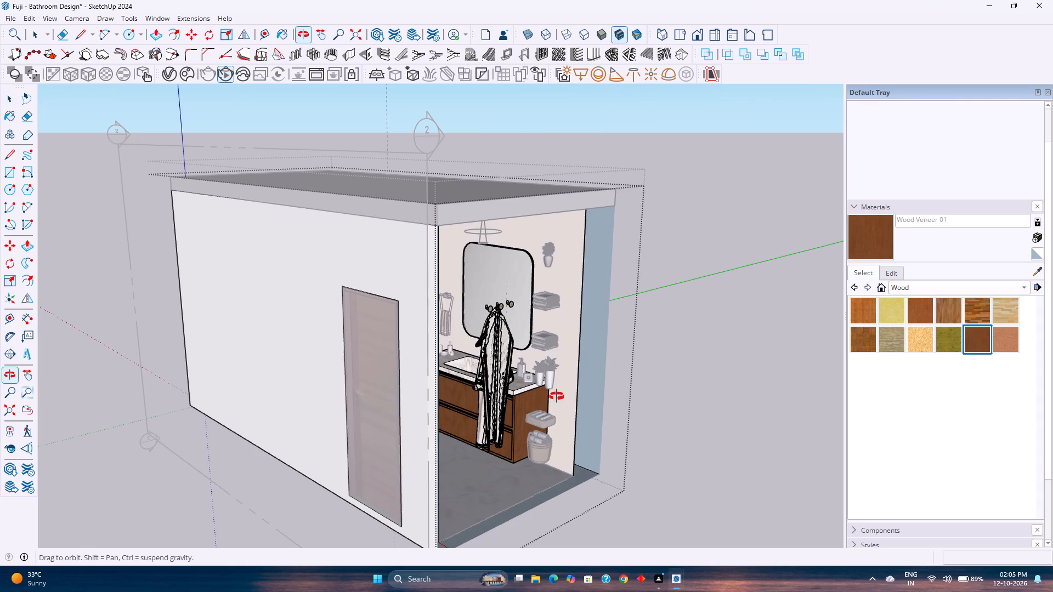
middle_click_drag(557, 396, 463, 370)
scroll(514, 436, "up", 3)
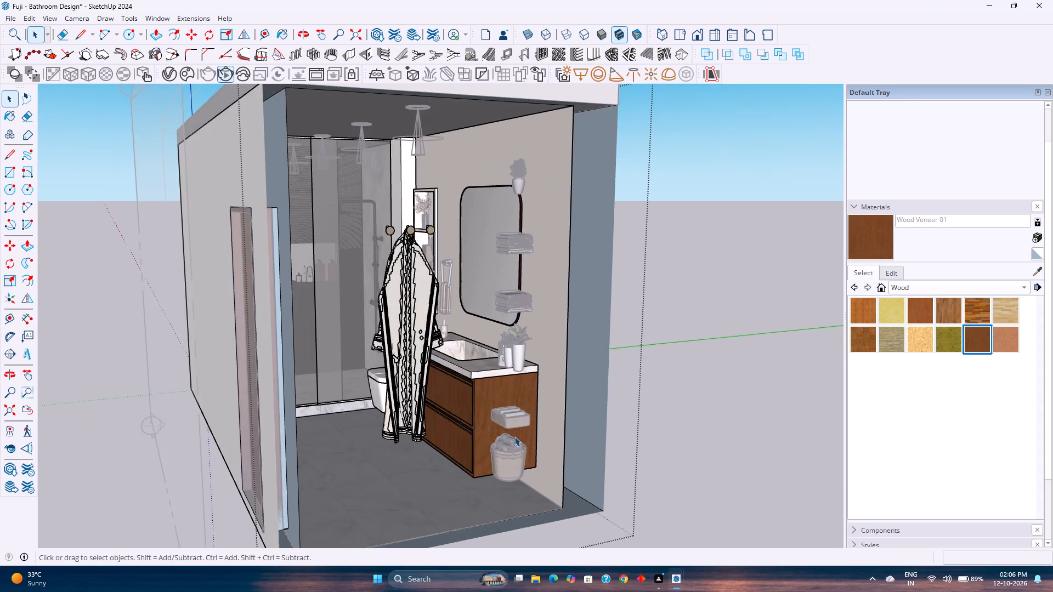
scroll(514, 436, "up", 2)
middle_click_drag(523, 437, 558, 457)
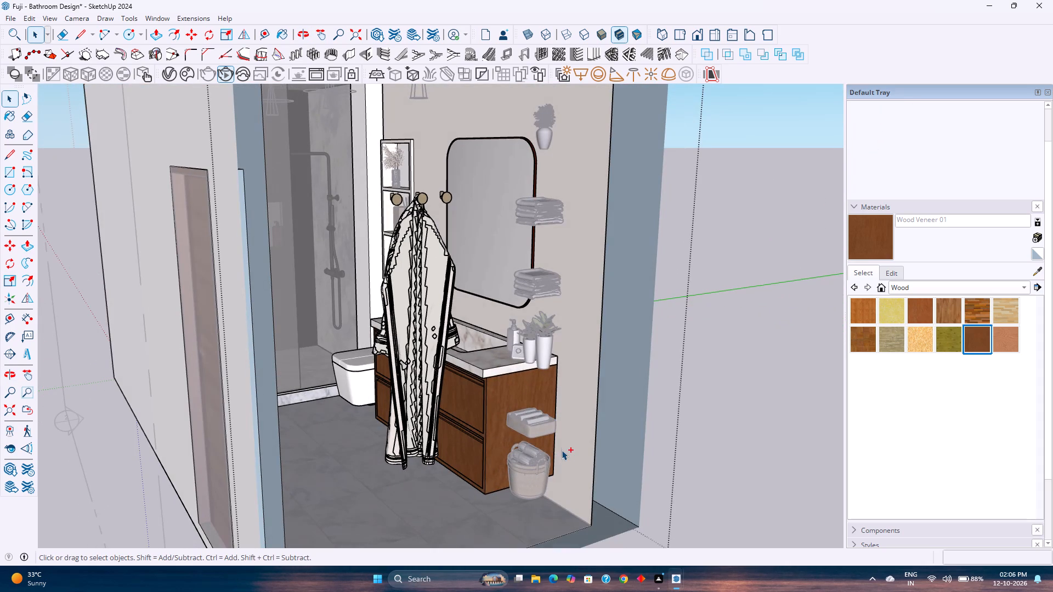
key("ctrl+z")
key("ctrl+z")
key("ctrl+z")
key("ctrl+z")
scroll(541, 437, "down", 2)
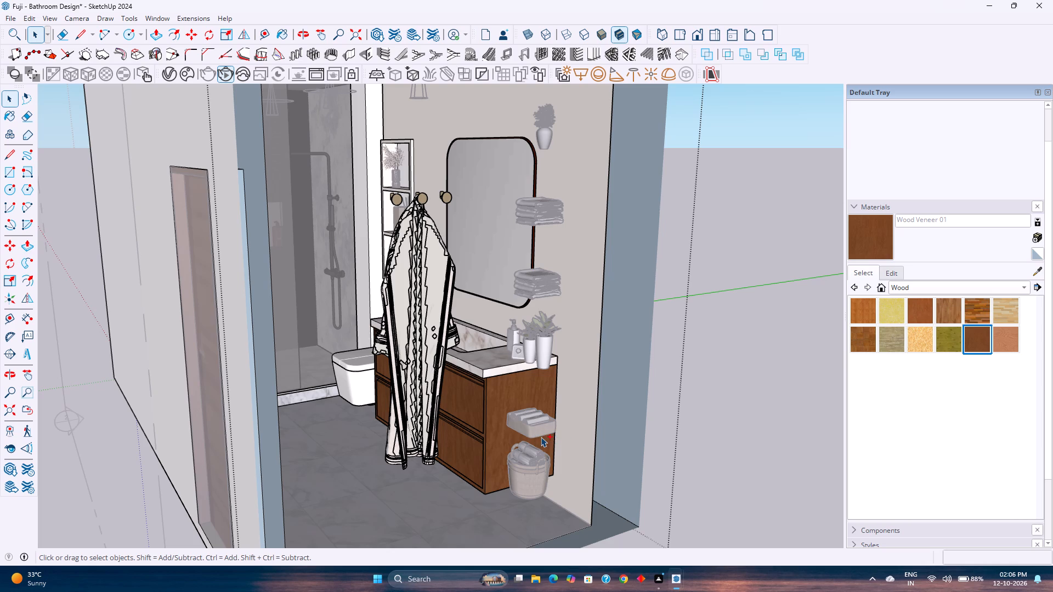
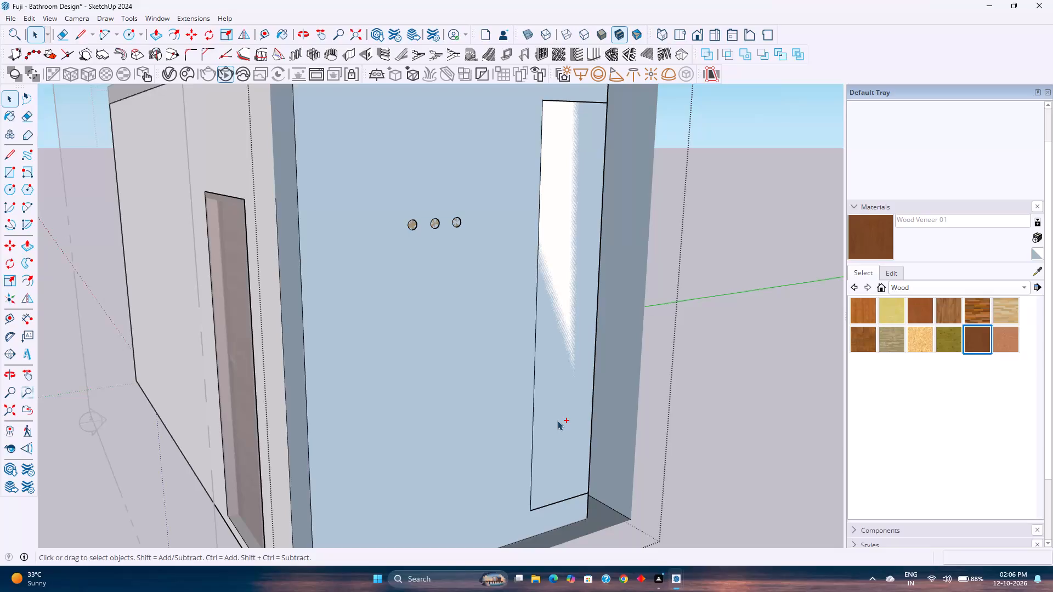
Undo the earlier end-wall hiding edits step by step until section plane 1 cuts the vanity end again.
key("ctrl+z")
key("ctrl+z")
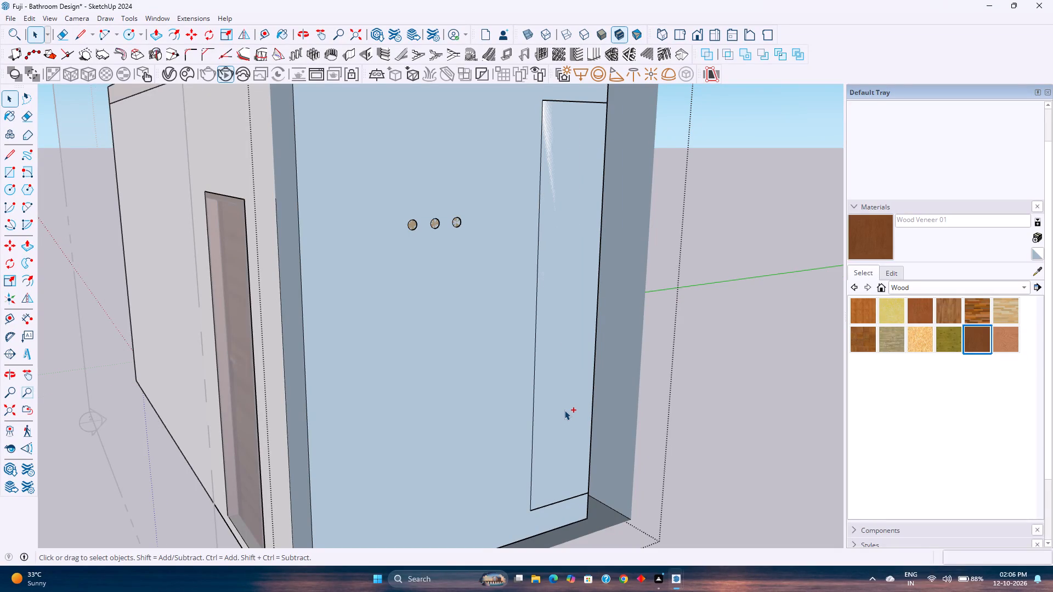
key("ctrl+z")
key("ctrl+z")
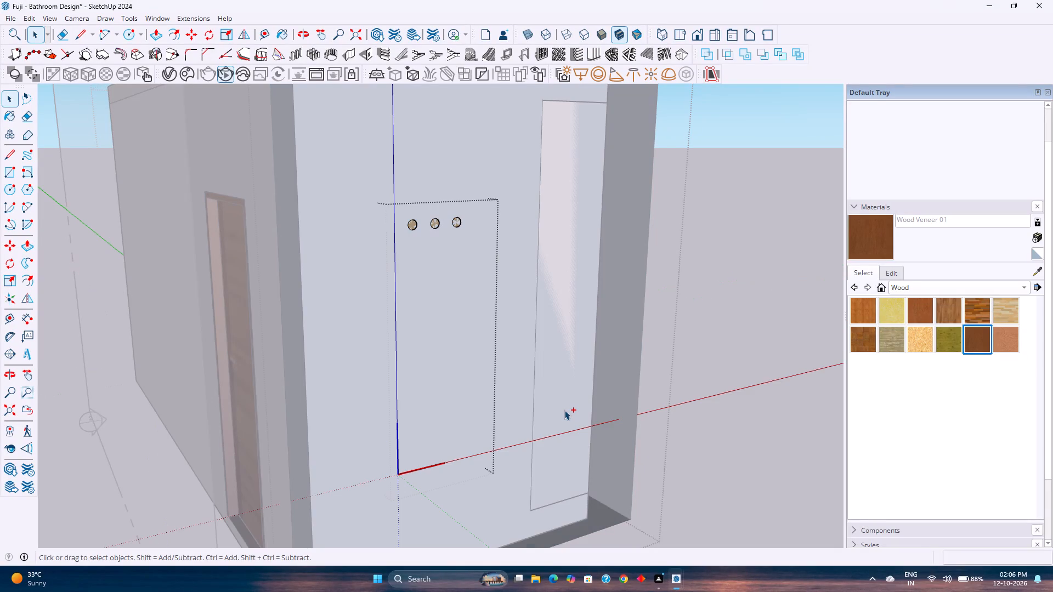
key("ctrl+z")
key("ctrl+z")
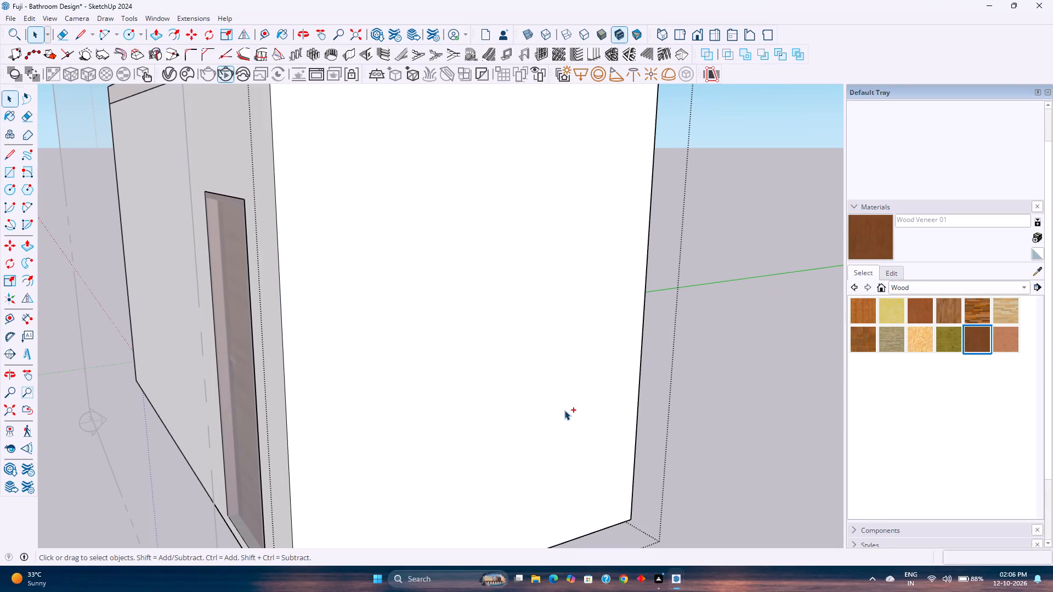
key("ctrl+z")
key("ctrl+z")
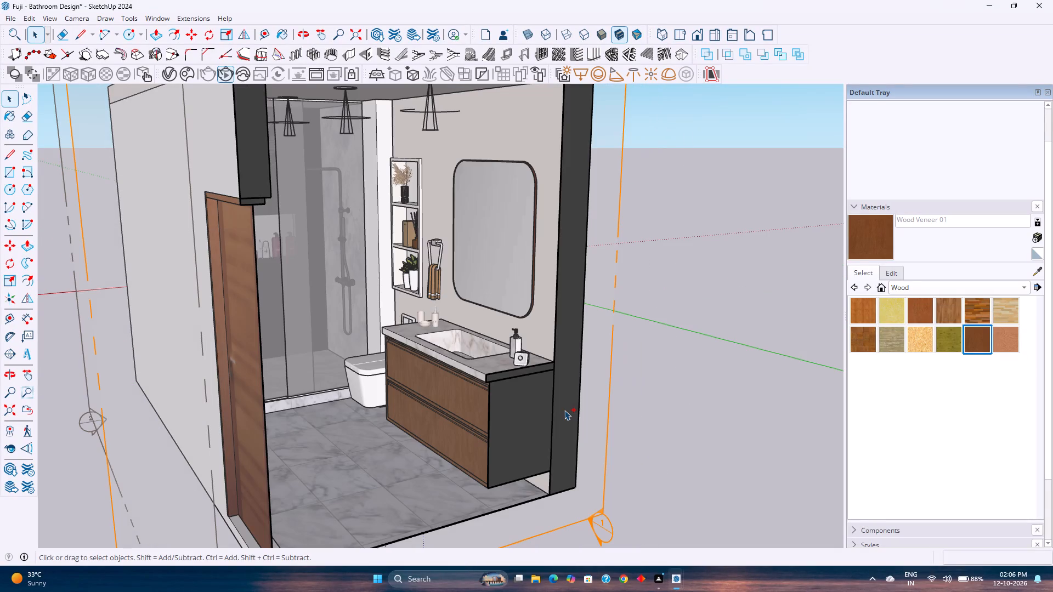
Examine the sectioned bathroom from the back and outside, checking how the cut meets the vanity and door.
scroll(558, 412, "up", 2)
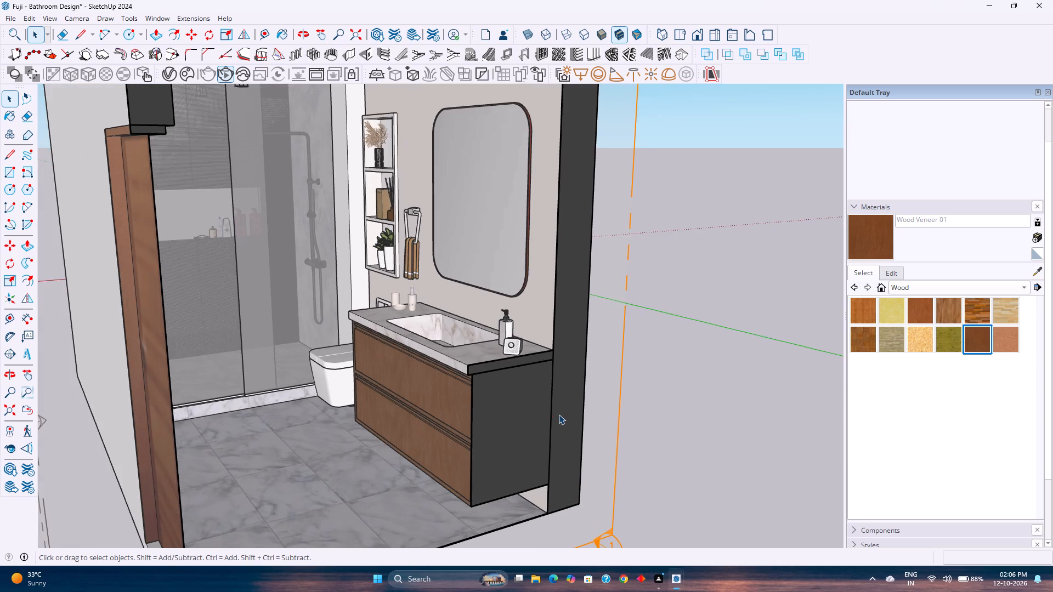
middle_click_drag(559, 414, 471, 394)
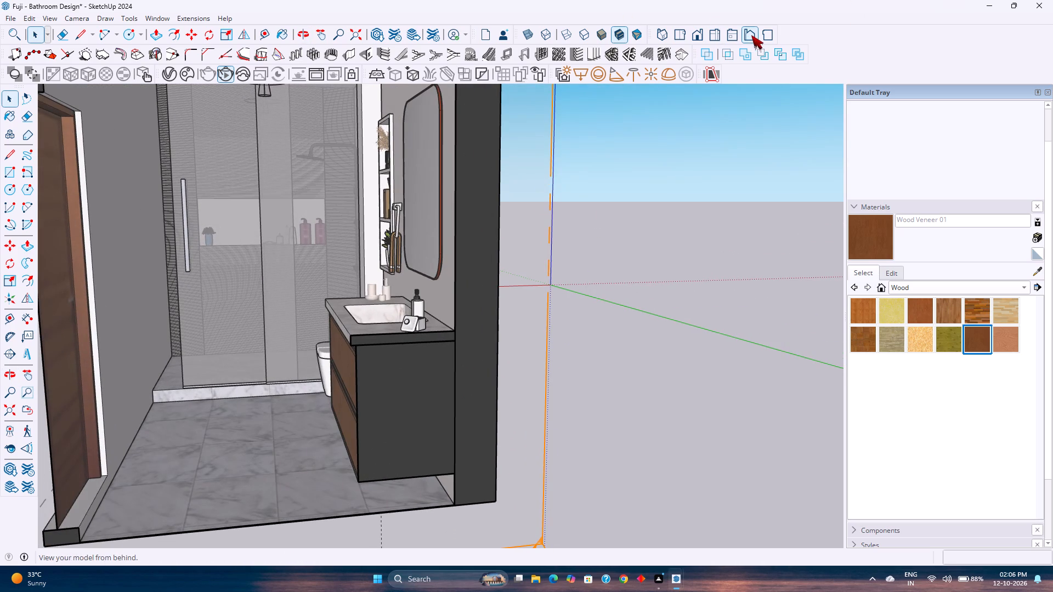
left_click(751, 35)
scroll(486, 230, "up", 2)
middle_click_drag(486, 230, 531, 245)
scroll(531, 245, "down", 1)
middle_click_drag(570, 274, 539, 269, "shift")
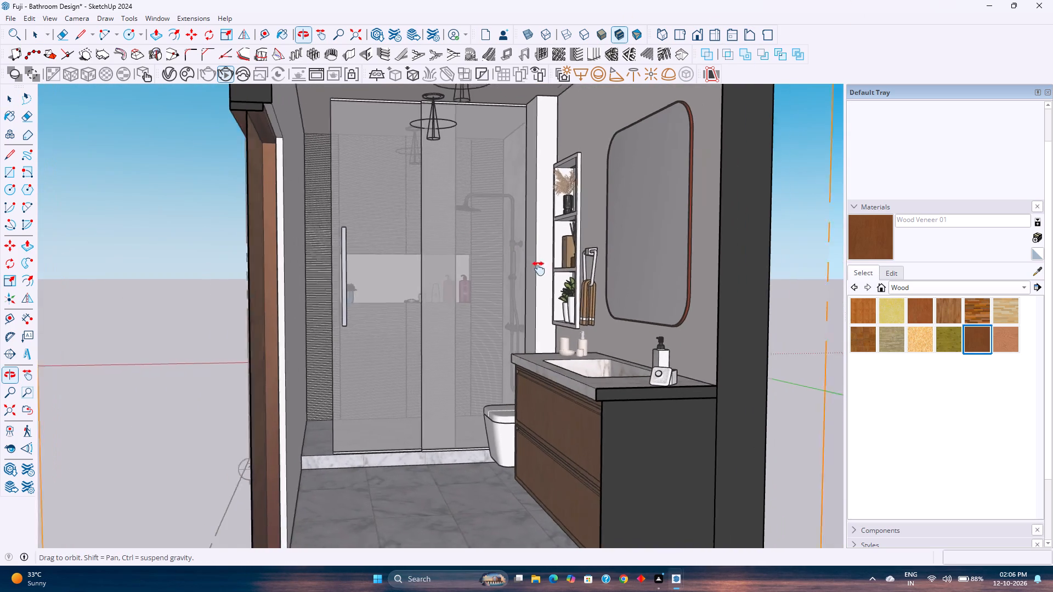
middle_click_drag(539, 269, 501, 254, "shift")
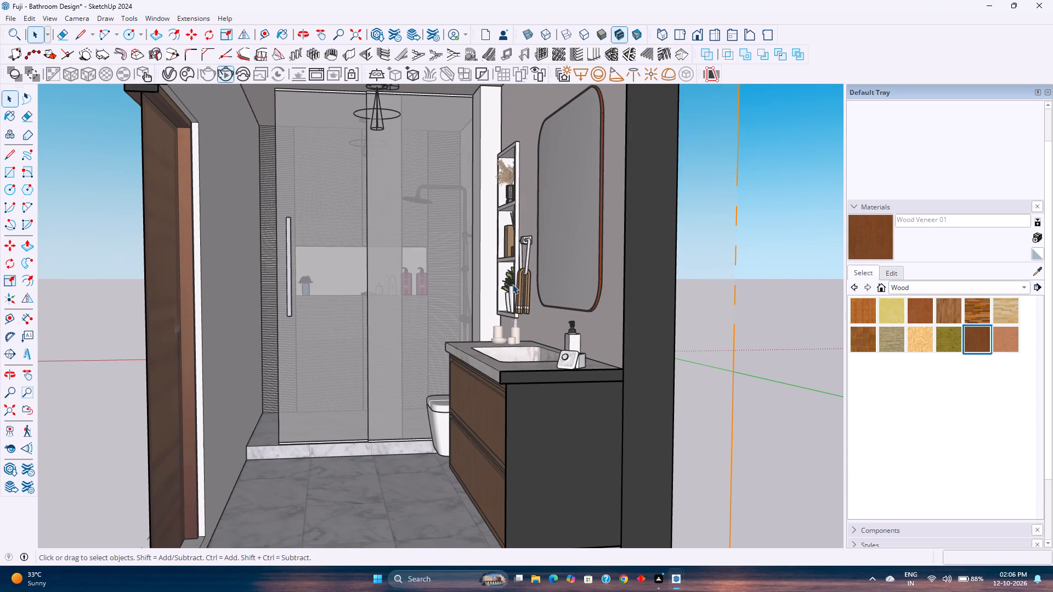
scroll(513, 292, "up", 1)
scroll(513, 292, "down", 4)
middle_click_drag(531, 329, 506, 345)
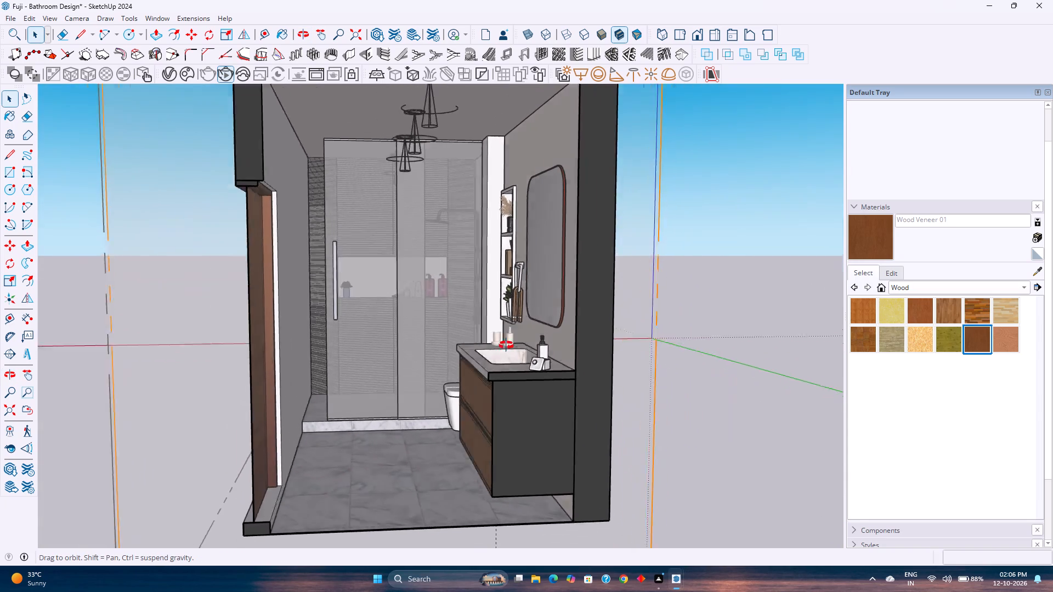
middle_click_drag(506, 345, 270, 390)
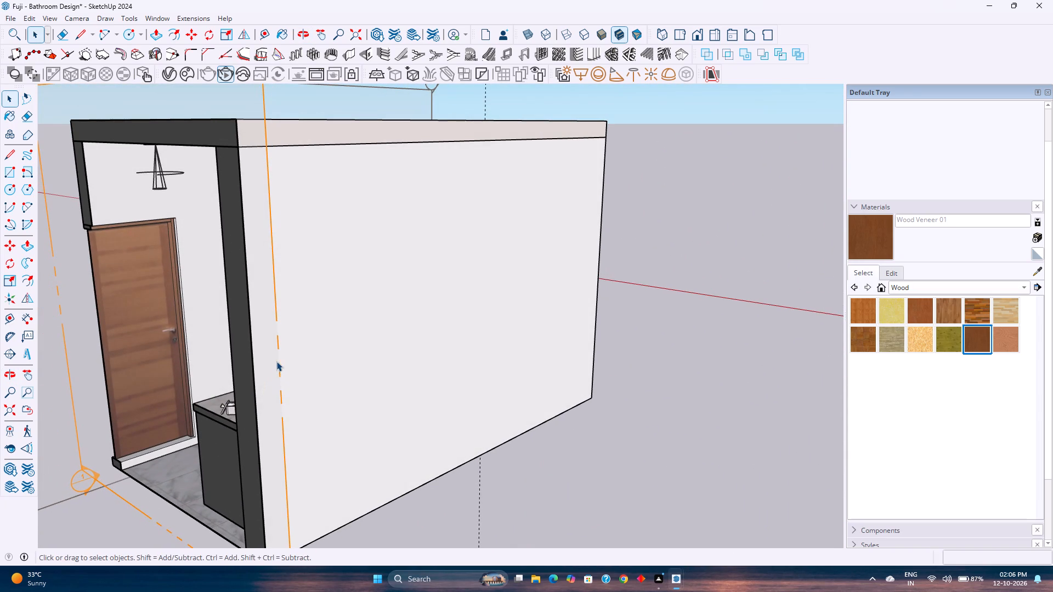
Select section plane 1 and move it about 1/4 inch, using the vanity's lower front corner as reference.
left_click(279, 352)
middle_click_drag(275, 351, 741, 356)
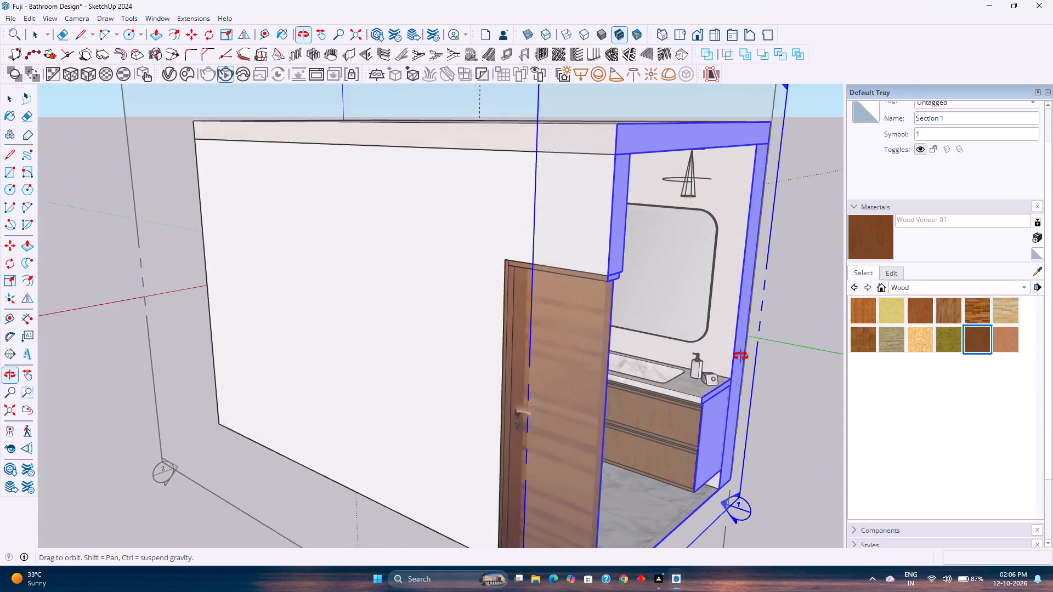
middle_click_drag(741, 356, 746, 346)
scroll(703, 420, "up", 11)
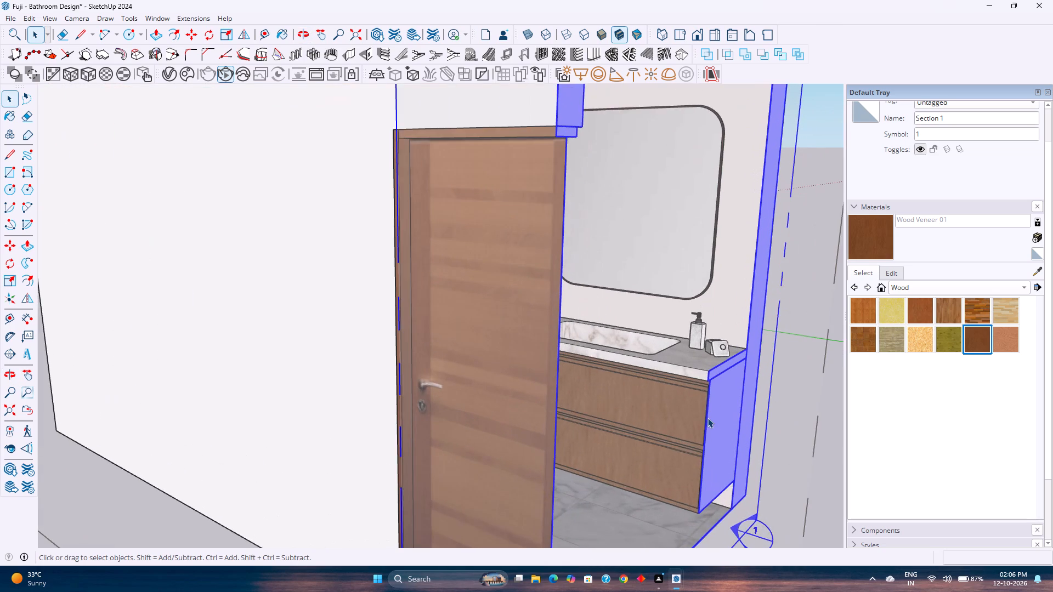
middle_click_drag(728, 439, 659, 287, "shift")
scroll(659, 287, "up", 1)
scroll(666, 364, "up", 3)
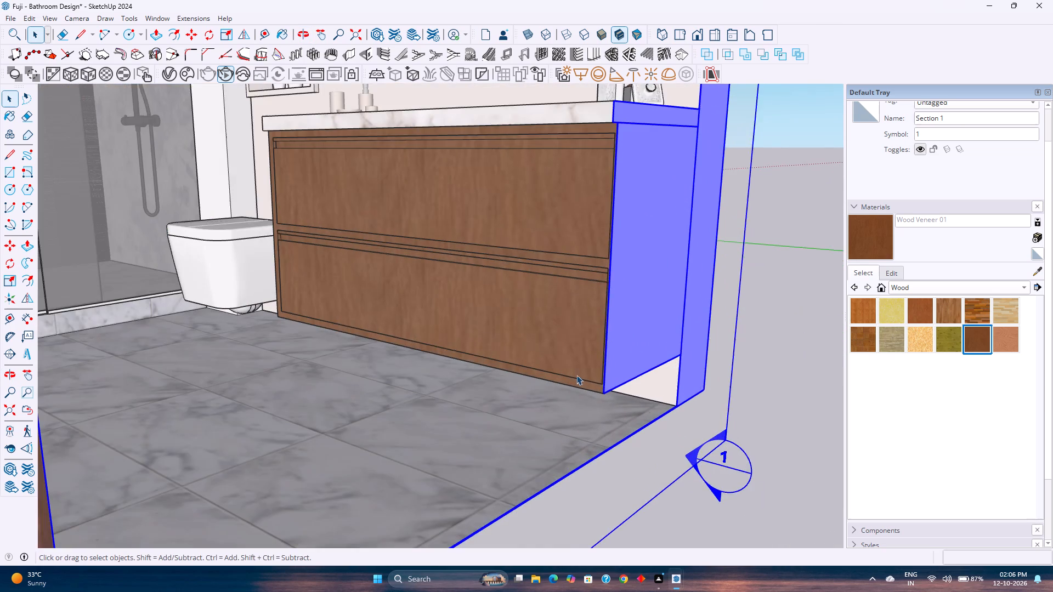
scroll(575, 378, "up", 9)
key("m")
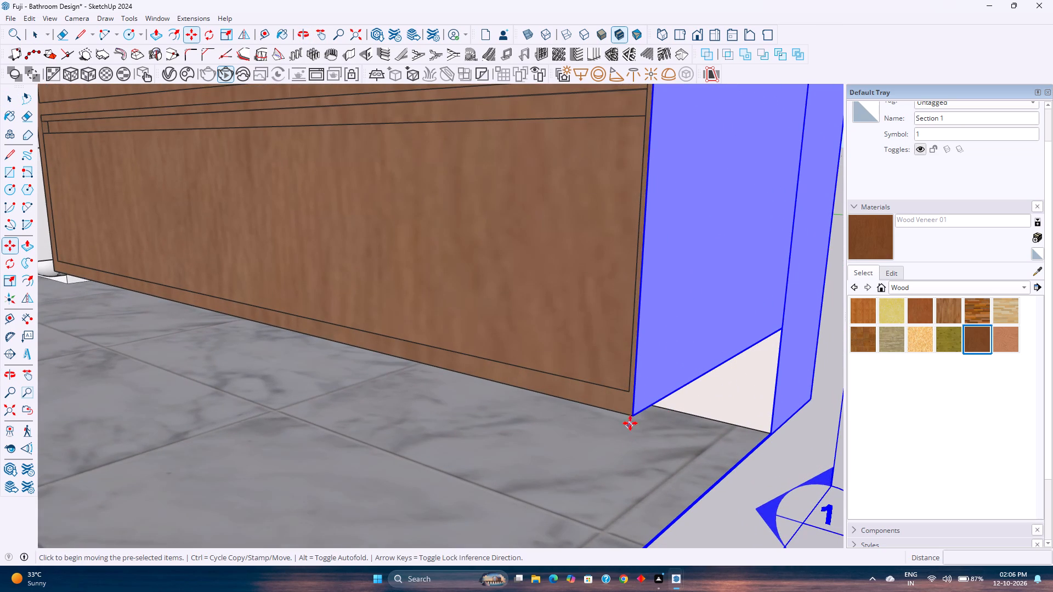
left_click(635, 417)
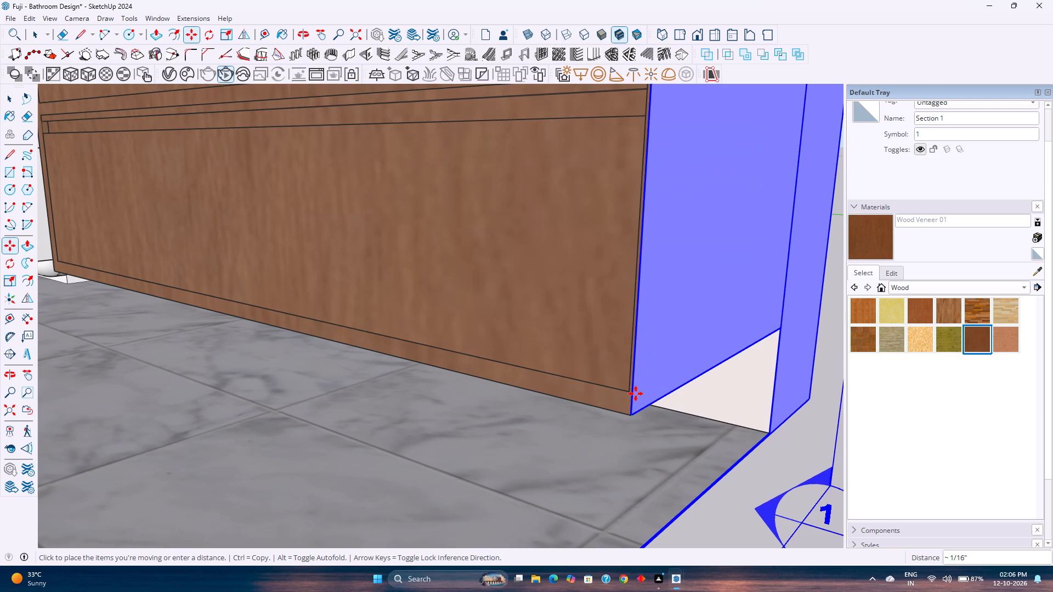
scroll(636, 394, "up", 5)
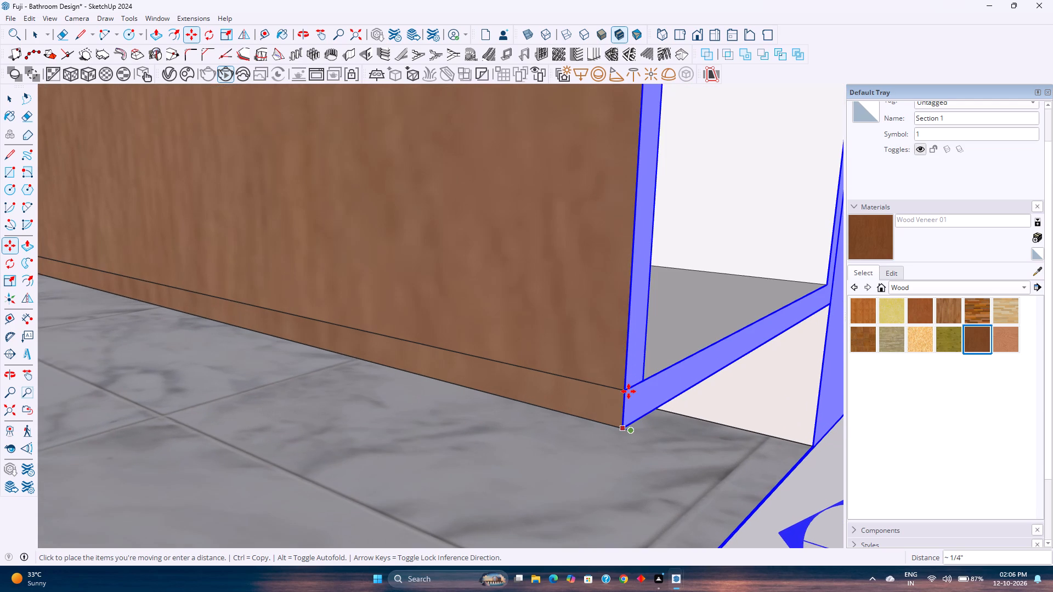
left_click(629, 391)
Move section plane 1 outward 1 1/8 inch along the green axis, past the vanity's wooden end edge.
left_click(624, 431)
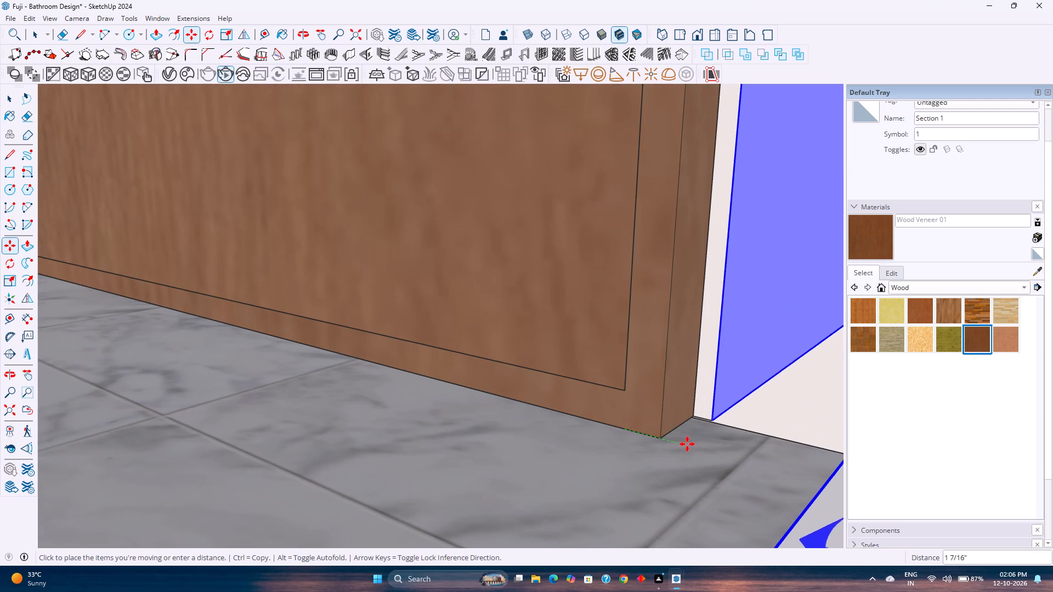
scroll(704, 451, "down", 3)
middle_click_drag(704, 451, 627, 459)
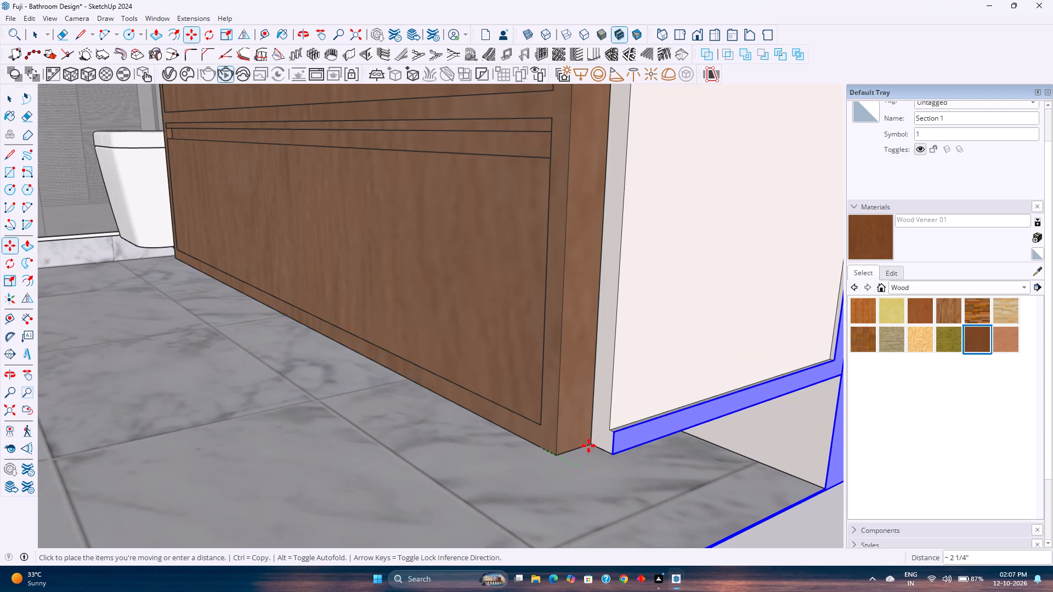
scroll(588, 446, "up", 9)
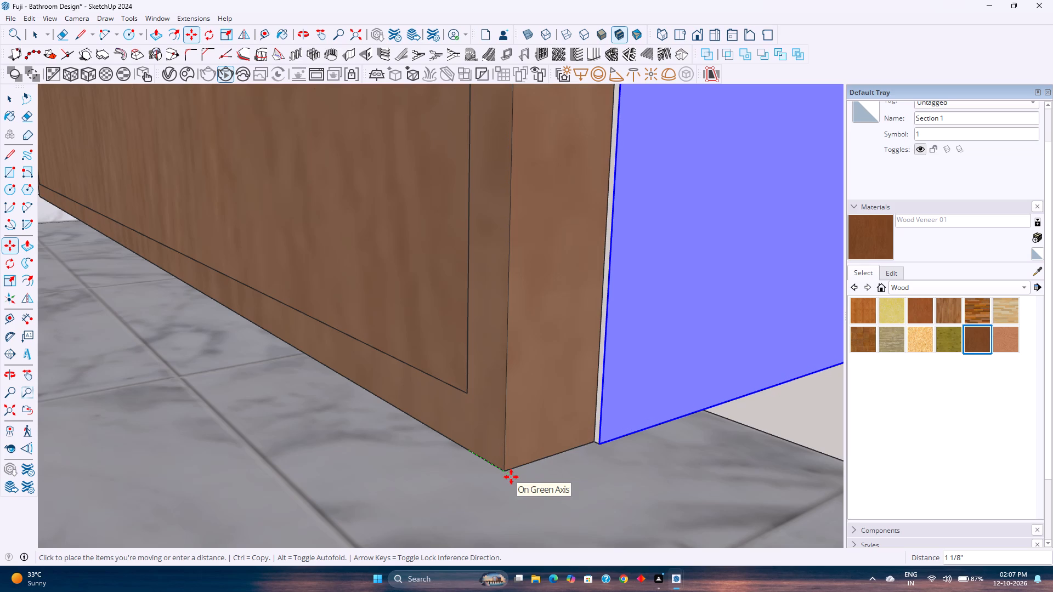
left_click(511, 477)
key("space")
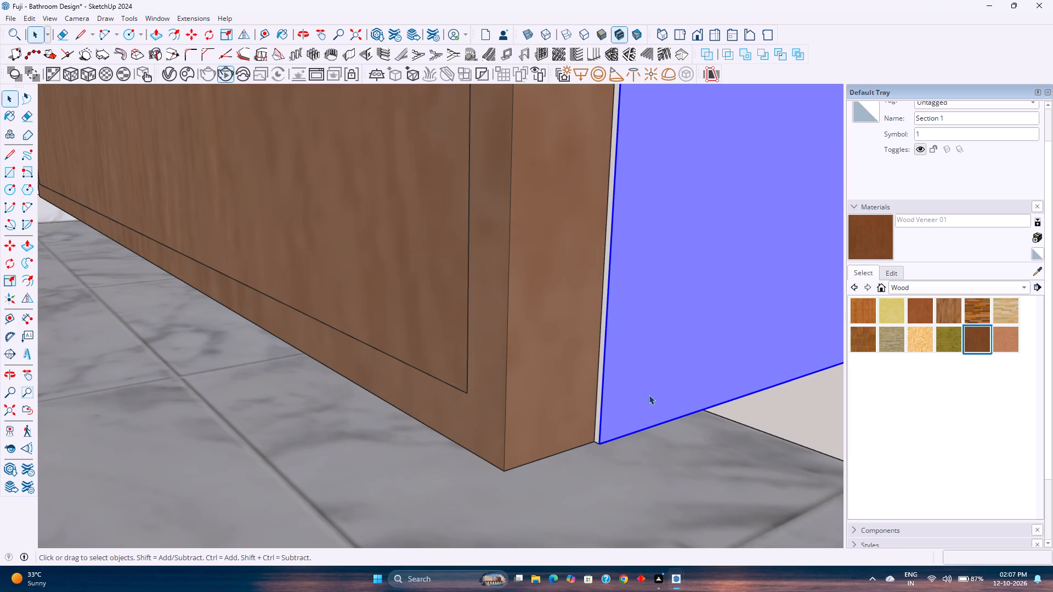
key("Escape")
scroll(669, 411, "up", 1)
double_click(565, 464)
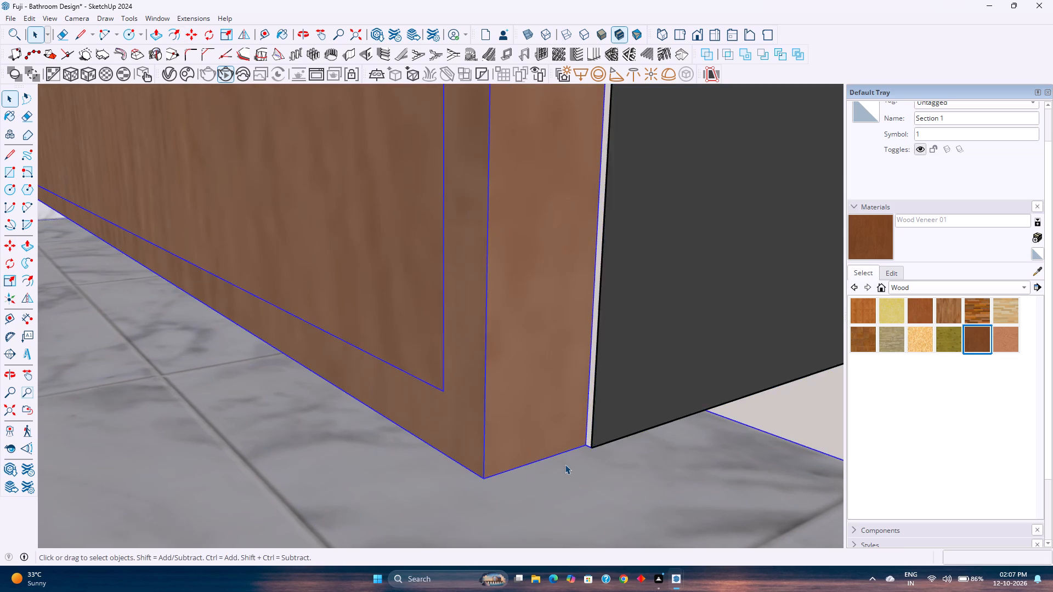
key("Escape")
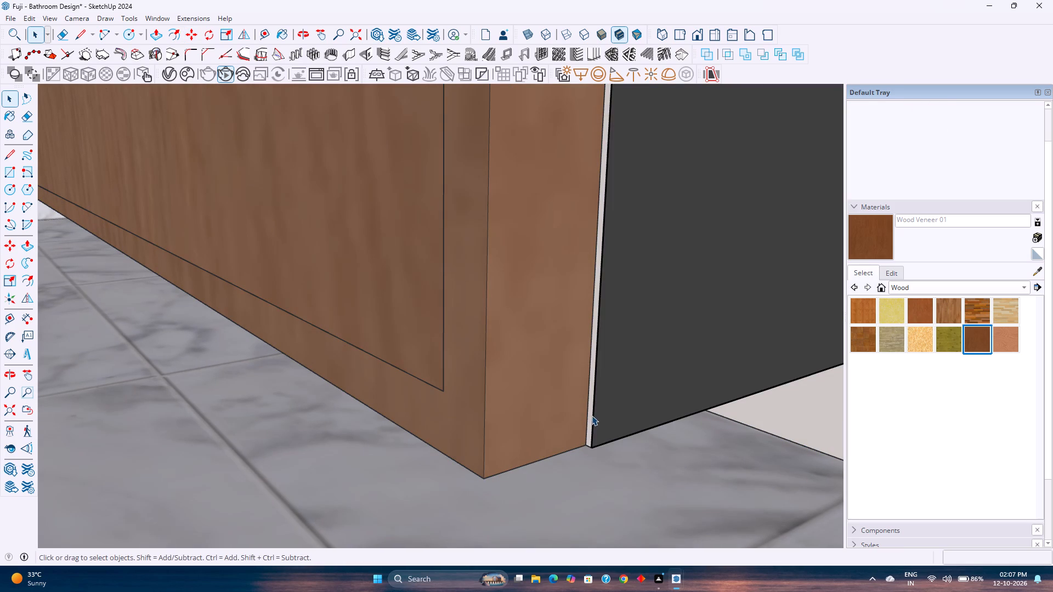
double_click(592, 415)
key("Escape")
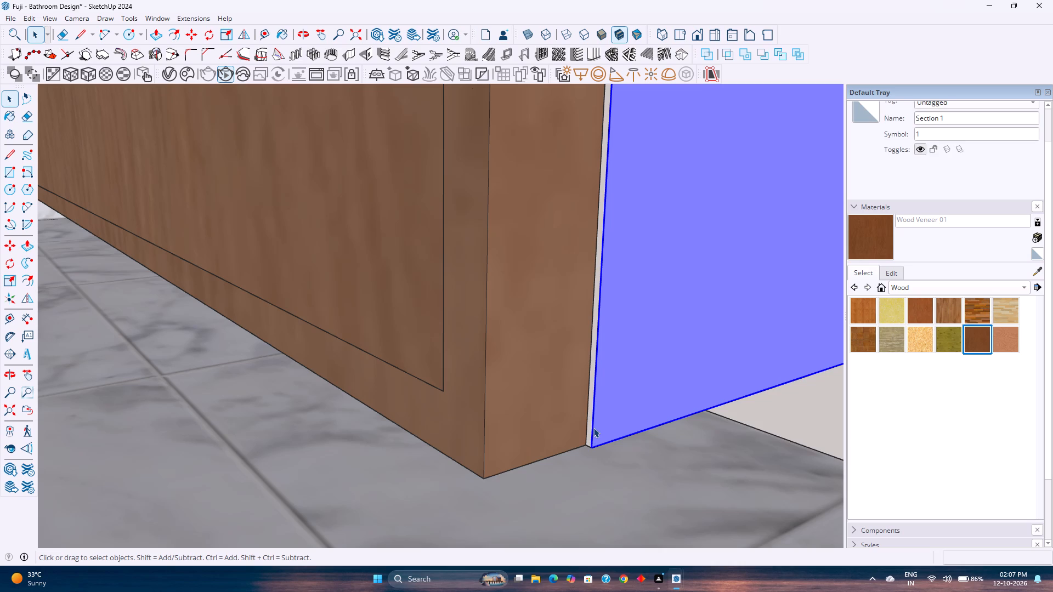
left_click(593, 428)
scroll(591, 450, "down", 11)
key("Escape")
Open the nested vanity groups and hide the white panel covering the cabinet's wooden side.
scroll(590, 450, "up", 3)
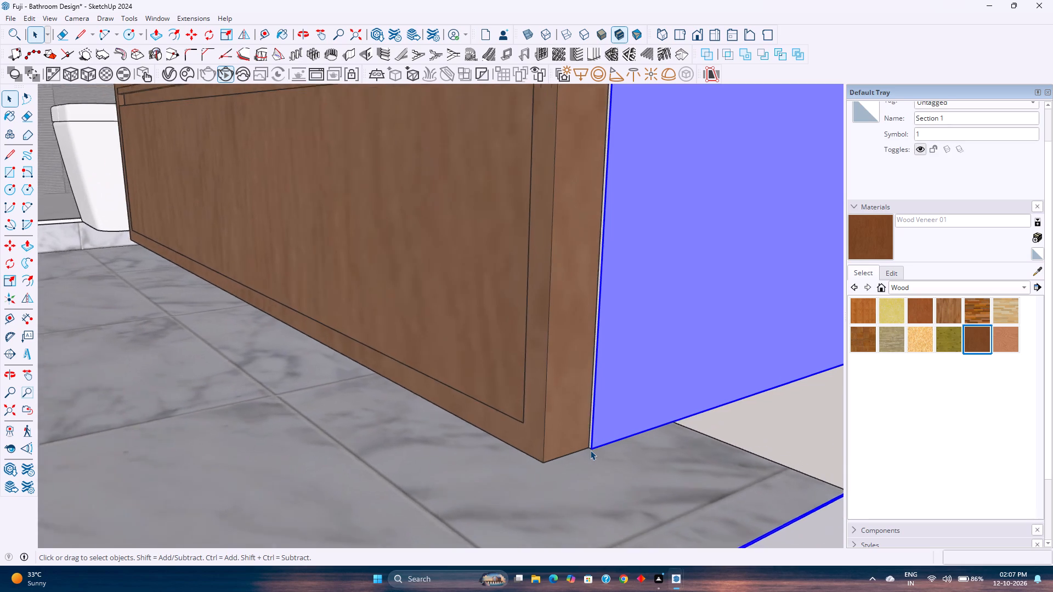
scroll(590, 450, "up", 2)
middle_click_drag(579, 452, 642, 462)
scroll(619, 440, "up", 5)
left_click(528, 411)
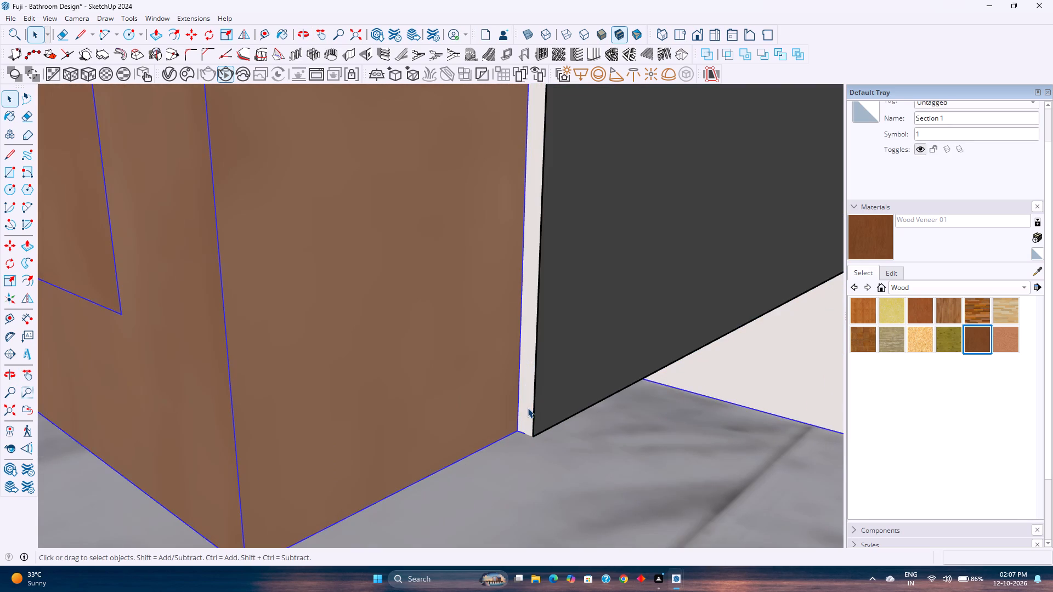
double_click(526, 402)
left_click(526, 402)
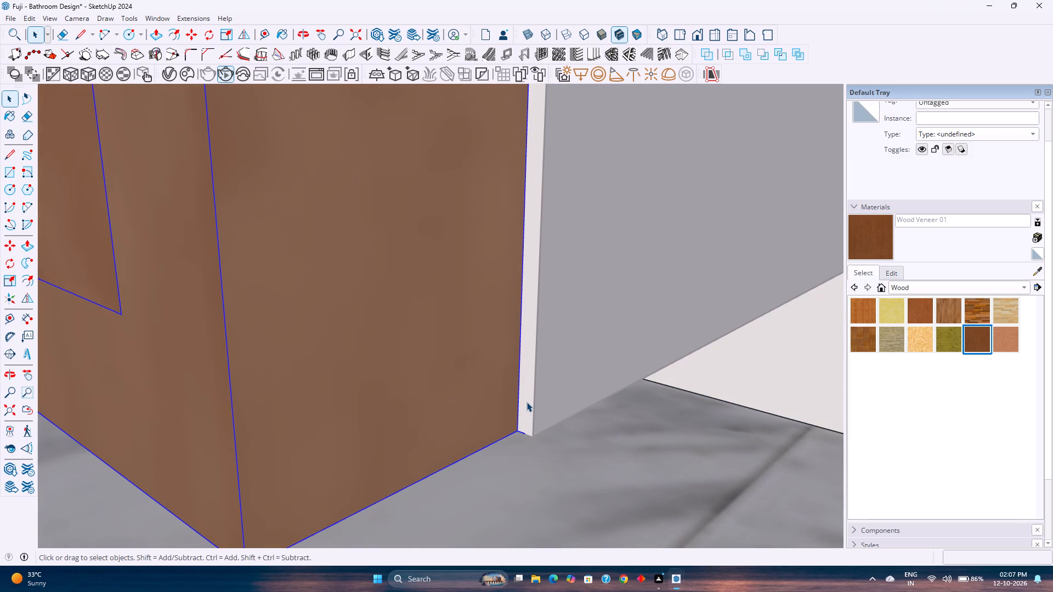
left_click(529, 400)
double_click(531, 400)
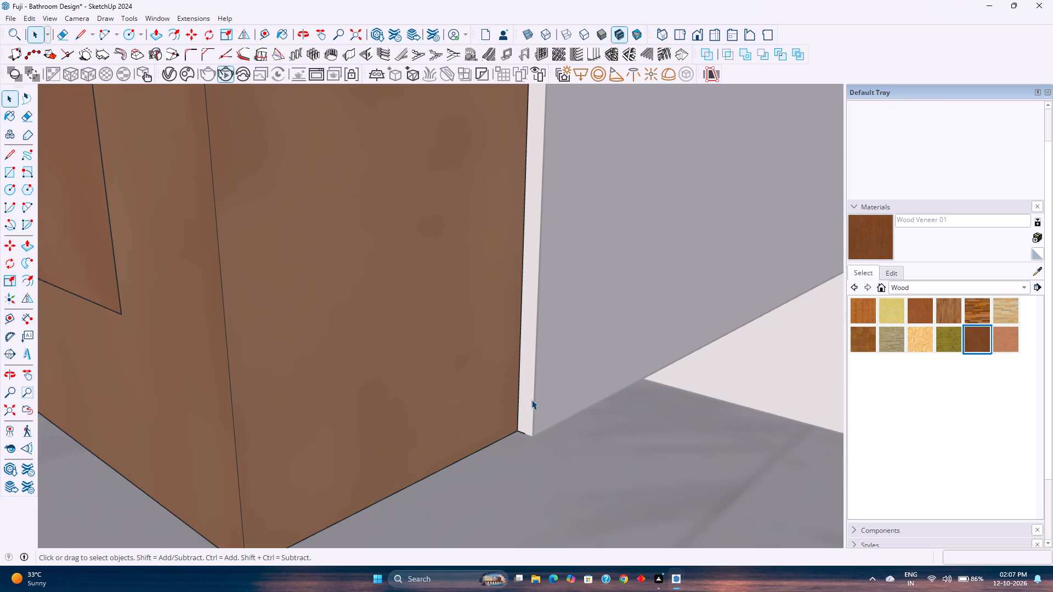
left_click(531, 400)
right_click(531, 400)
left_click(606, 141)
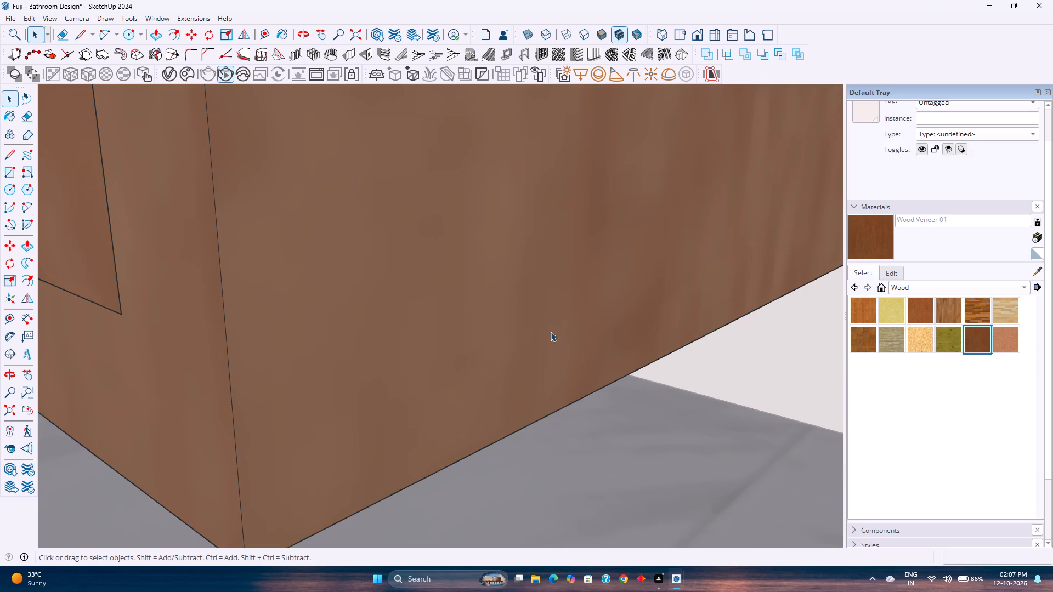
Close the open groups and view the bathroom from the back, checking the vanity's wooden side beside the shower.
scroll(545, 337, "down", 15)
scroll(545, 337, "up", 1)
scroll(545, 337, "down", 9)
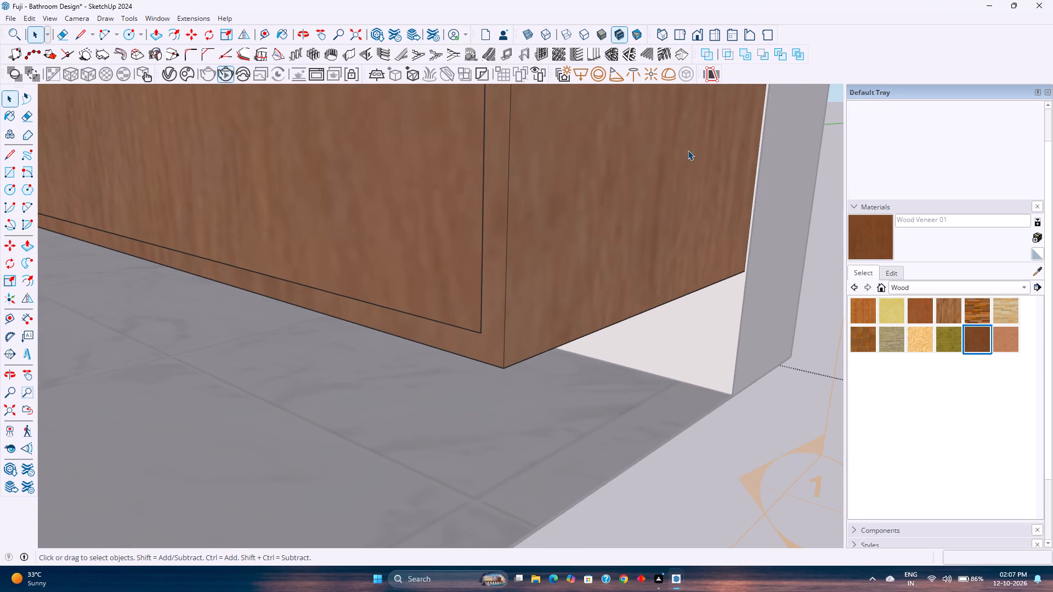
left_click(749, 38)
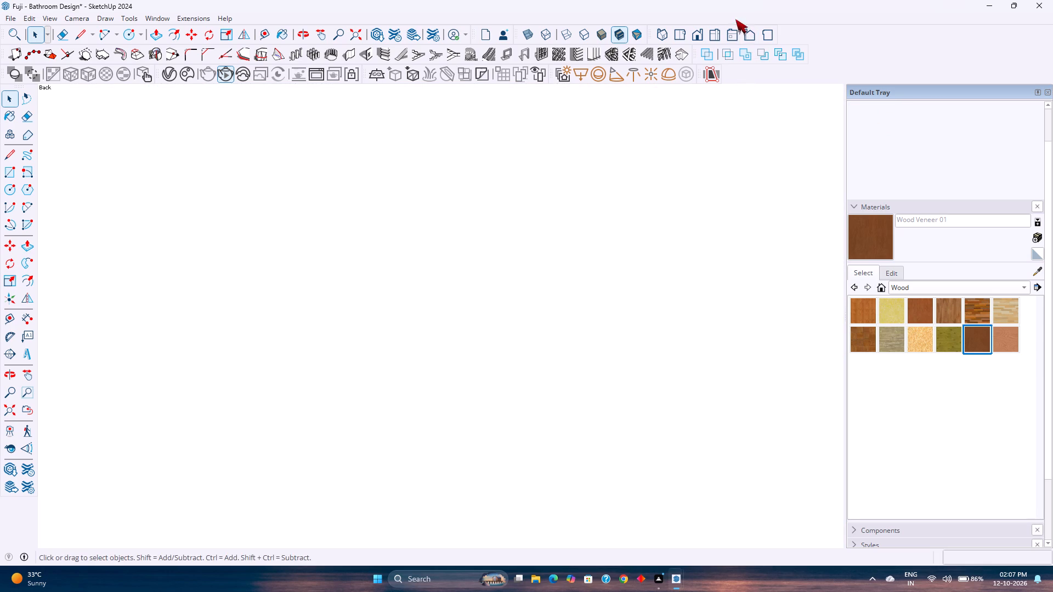
left_click(729, 39)
scroll(618, 227, "down", 3)
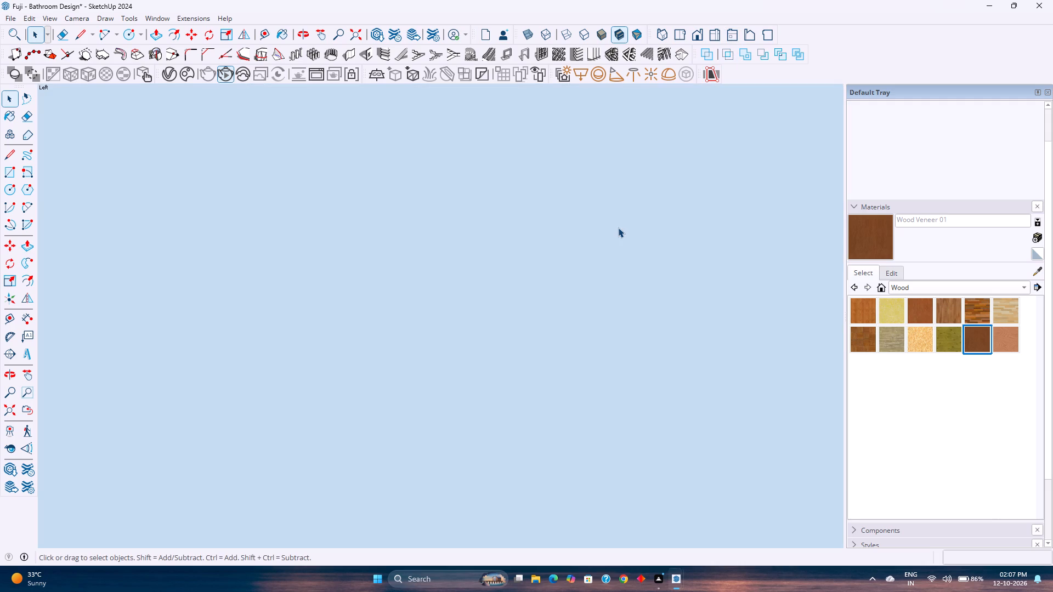
left_click(700, 39)
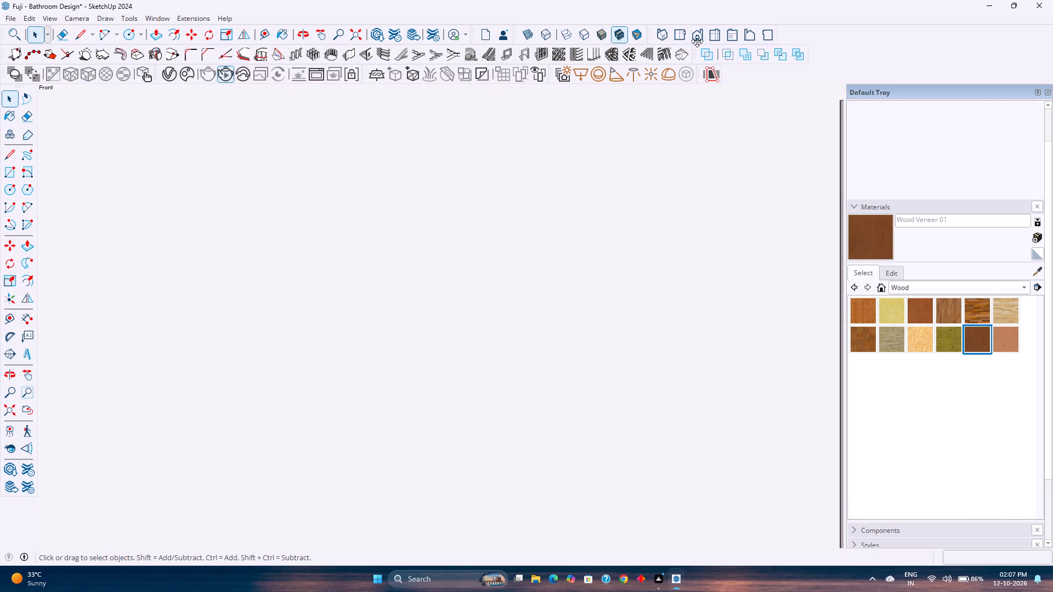
left_click(710, 33)
scroll(667, 215, "down", 4)
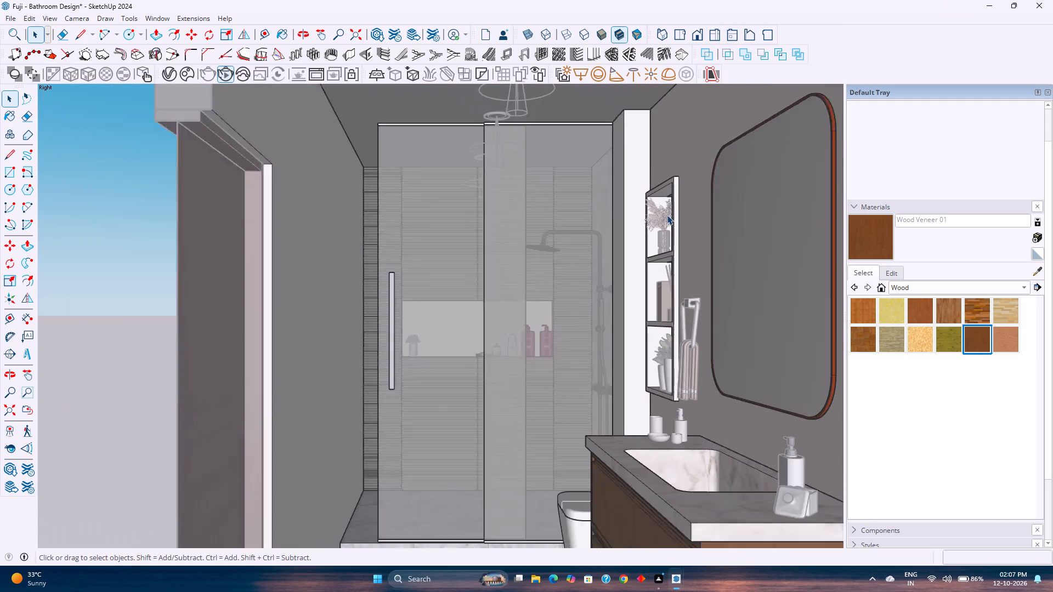
key("Escape")
key("Escape")
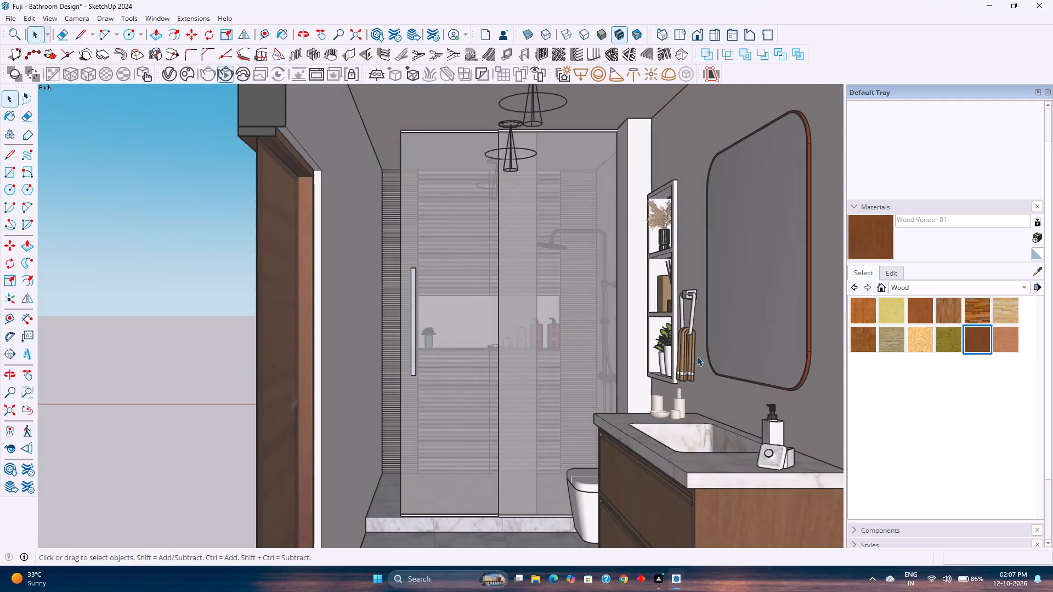
middle_click_drag(697, 356, 593, 325, "shift")
key("Escape")
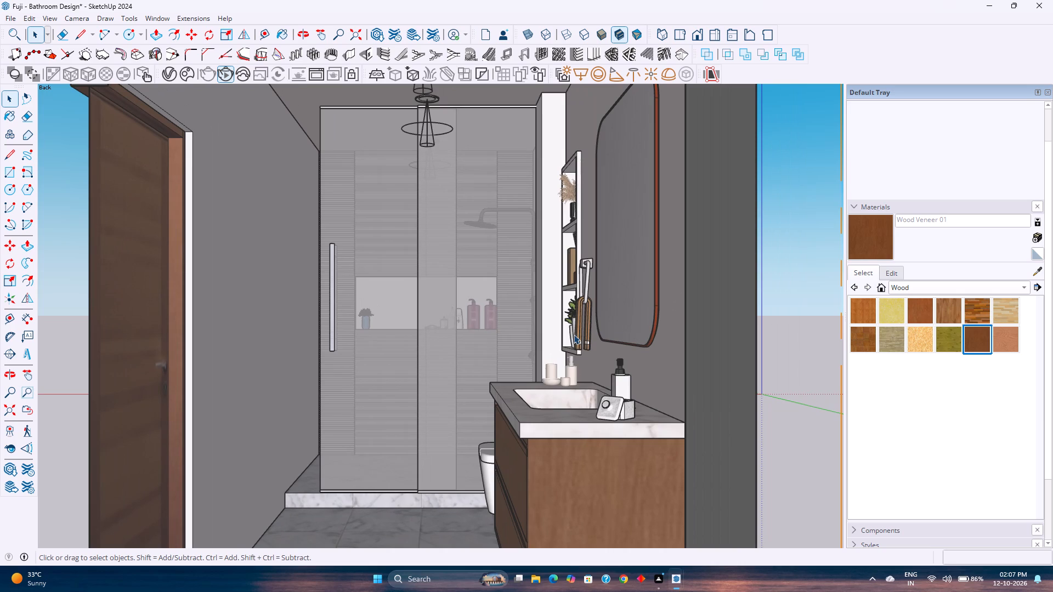
Orbit to an angled view of the shower, wall niche, mirror and vanity, and bring up the V-Ray Frame Buffer.
middle_click_drag(574, 334, 609, 334)
middle_click_drag(638, 330, 591, 304, "shift")
middle_click_drag(591, 304, 615, 305)
scroll(646, 363, "up", 1)
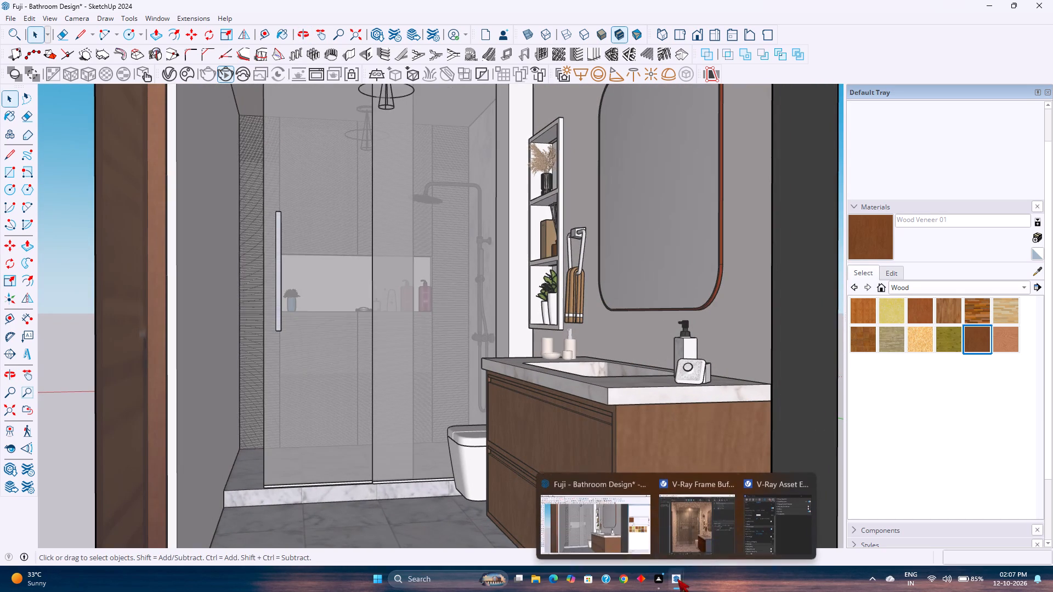
left_click(698, 539)
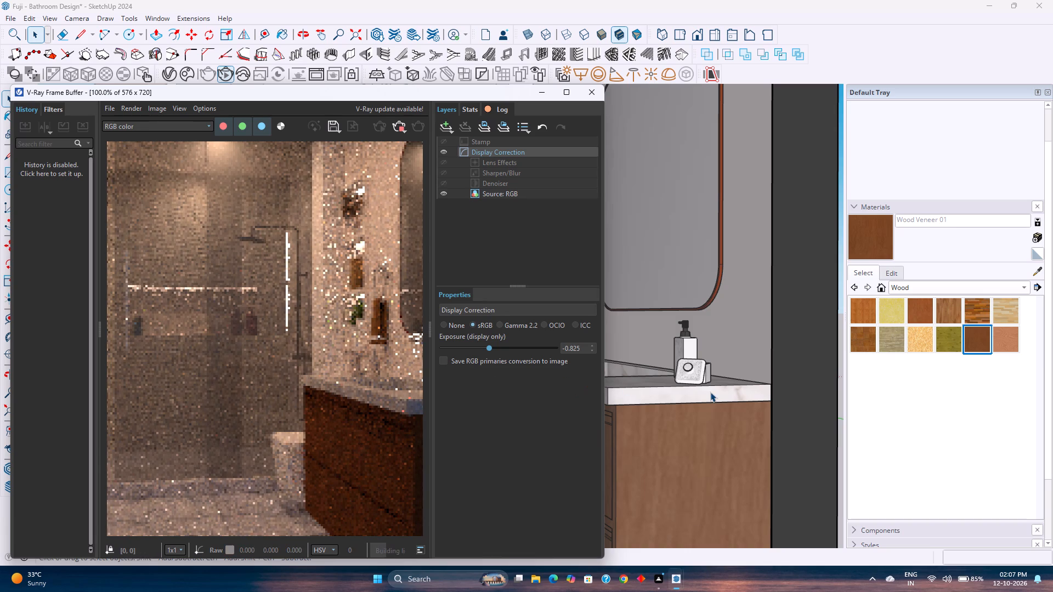
Pull the camera back against the live render to fit the shower, niche shelves and vanity in the portrait frame.
scroll(723, 394, "down", 1)
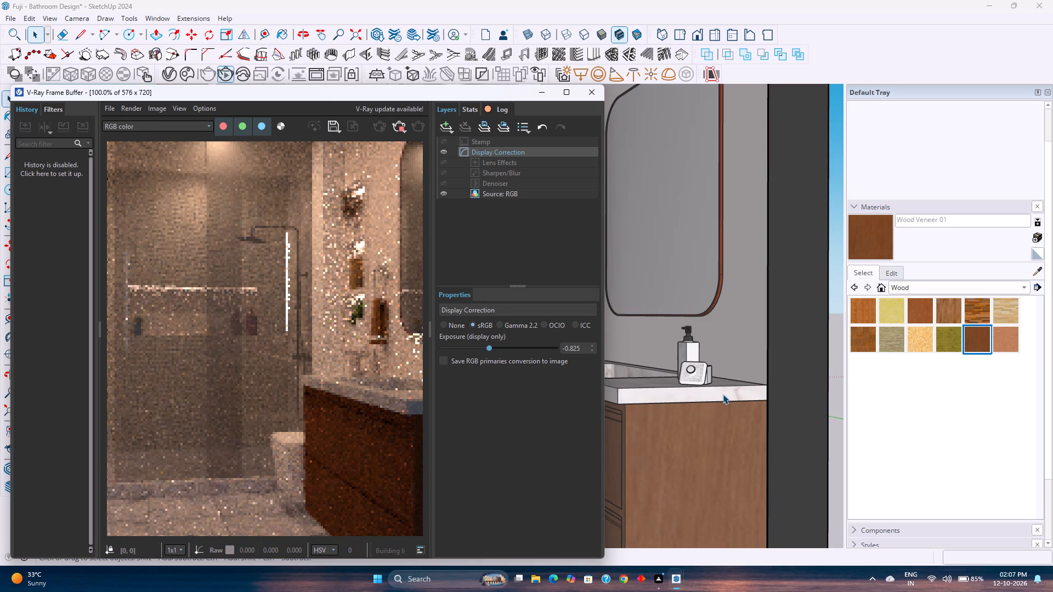
scroll(723, 394, "down", 1)
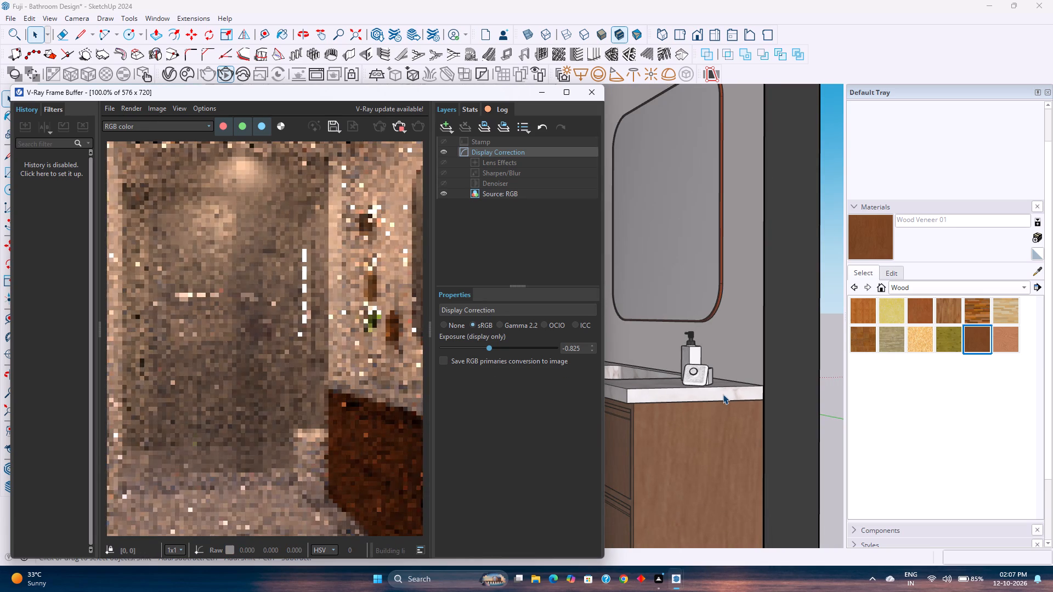
scroll(723, 394, "down", 1)
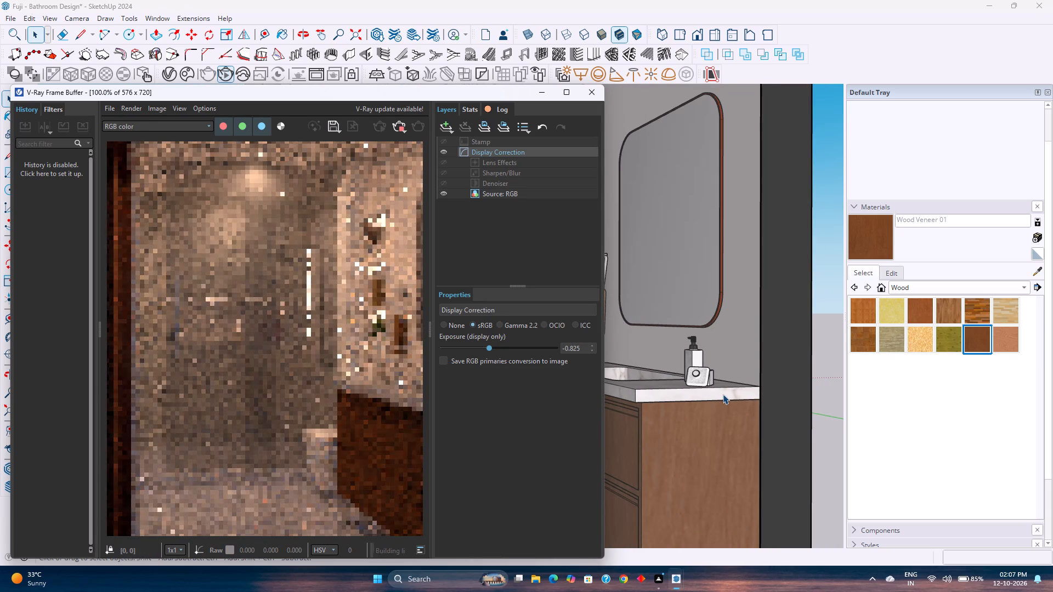
scroll(755, 386, "down", 1)
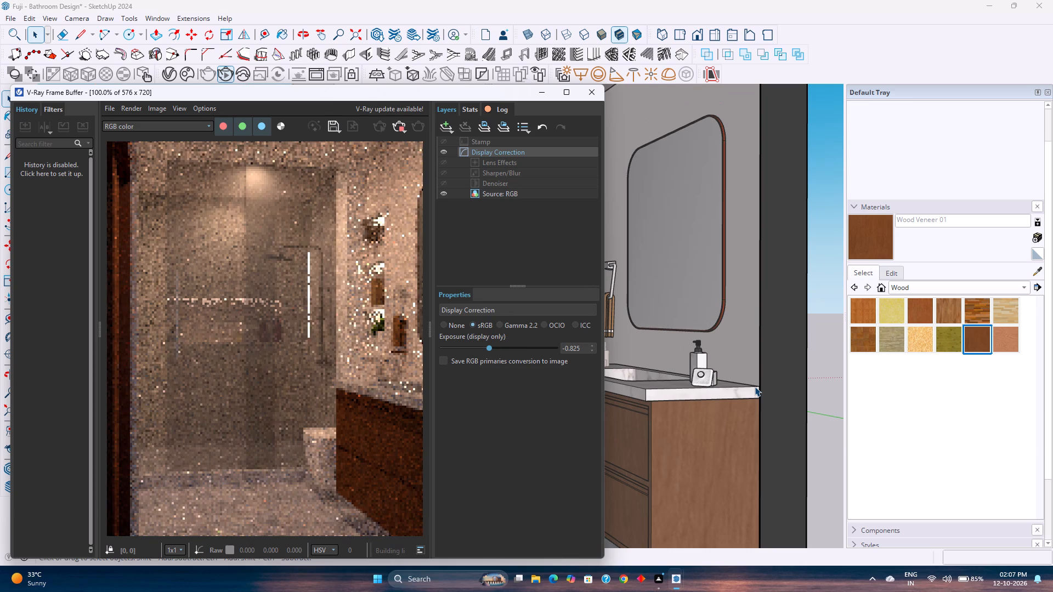
scroll(755, 386, "up", 1)
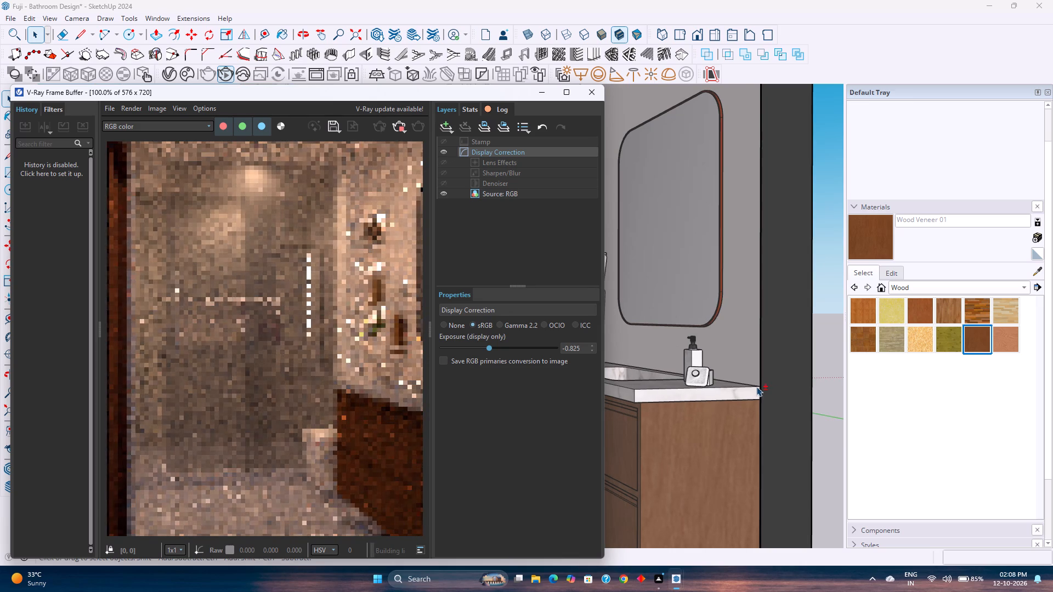
middle_click(775, 388, "shift")
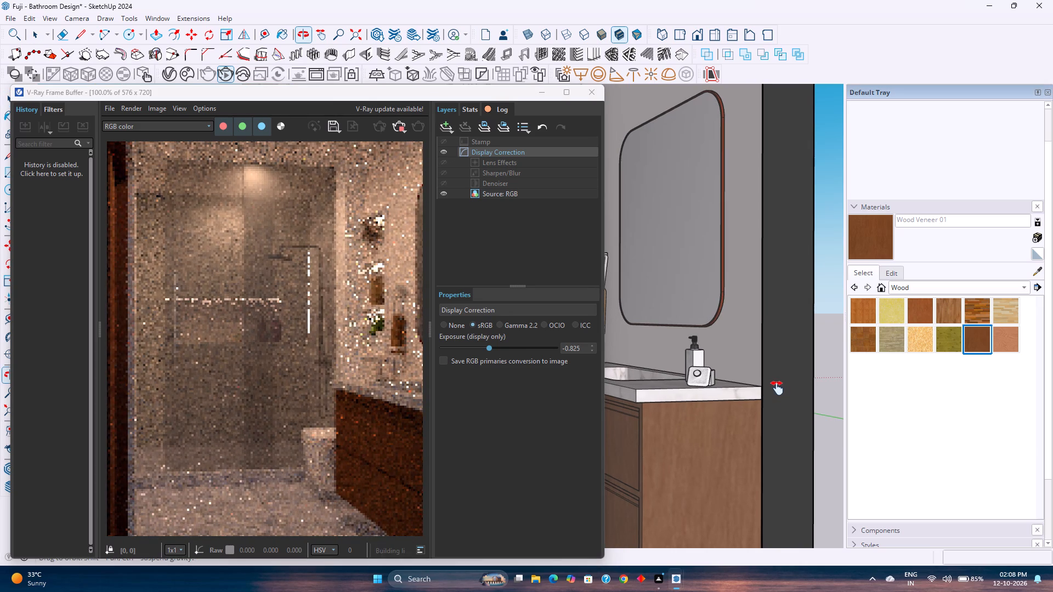
middle_click_drag(777, 388, 770, 390, "shift")
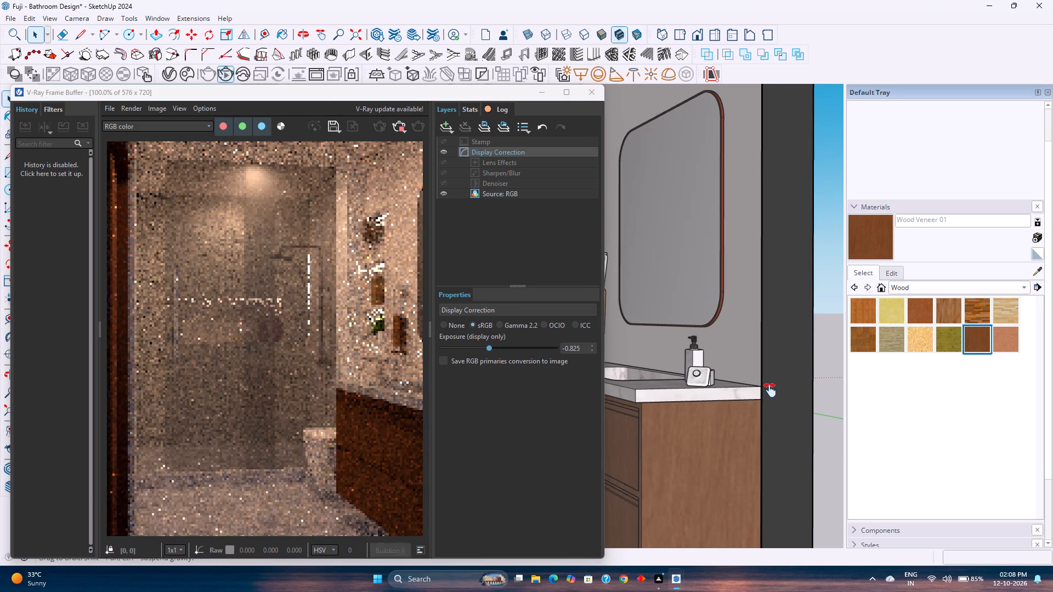
middle_click_drag(770, 390, 765, 391, "shift")
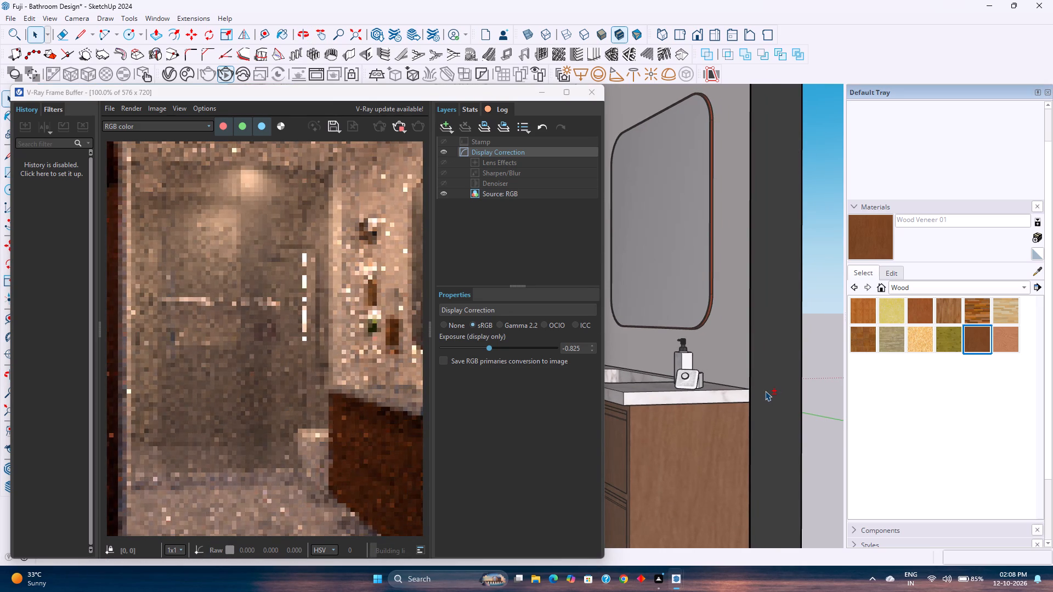
scroll(767, 396, "up", 1)
scroll(767, 396, "down", 1)
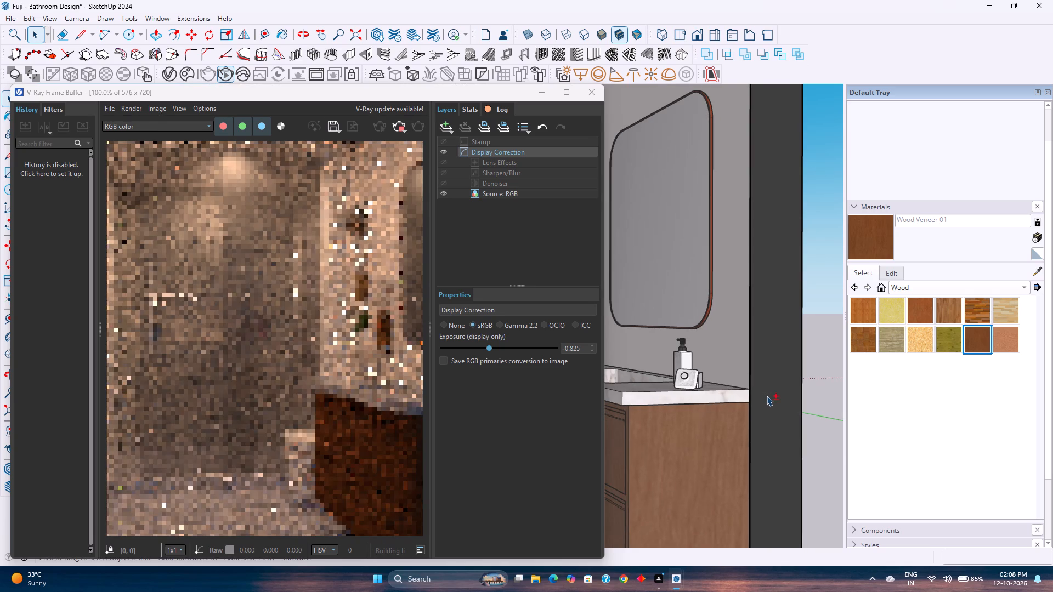
Fine-tune the camera angle to a slightly lower viewpoint, bringing more of the mirror and the full vanity front into the render.
middle_click_drag(767, 396, 751, 393, "shift")
scroll(751, 393, "down", 1)
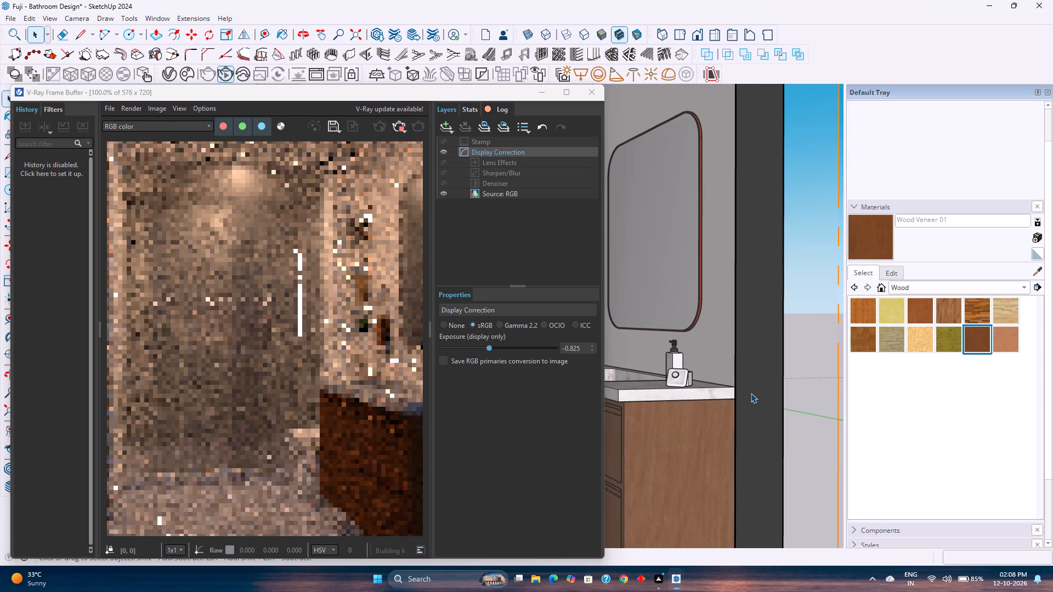
middle_click_drag(751, 393, 775, 392)
middle_click_drag(775, 392, 755, 393, "shift")
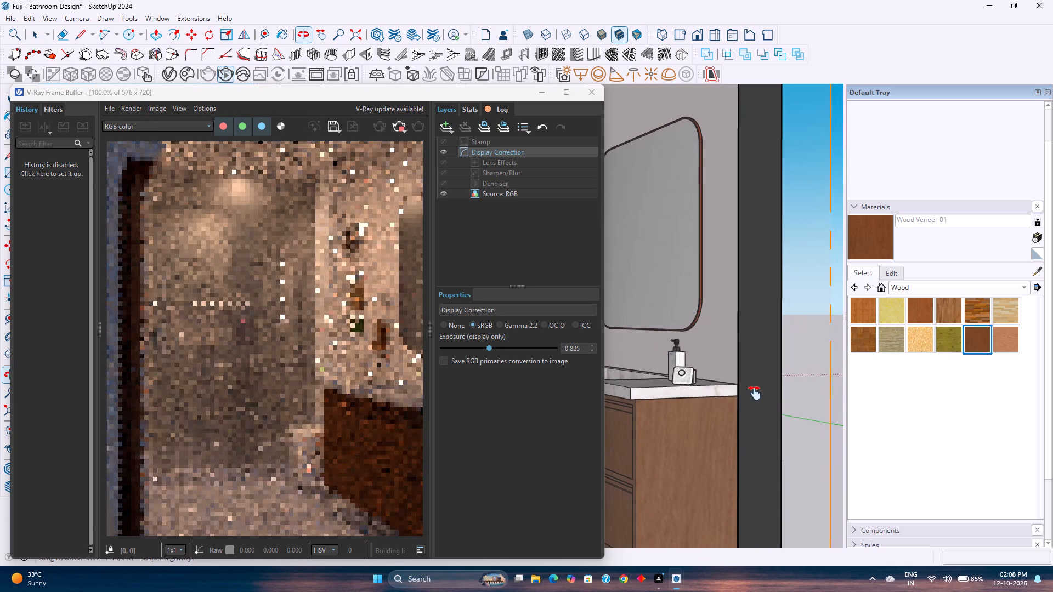
middle_click_drag(755, 393, 744, 392, "shift")
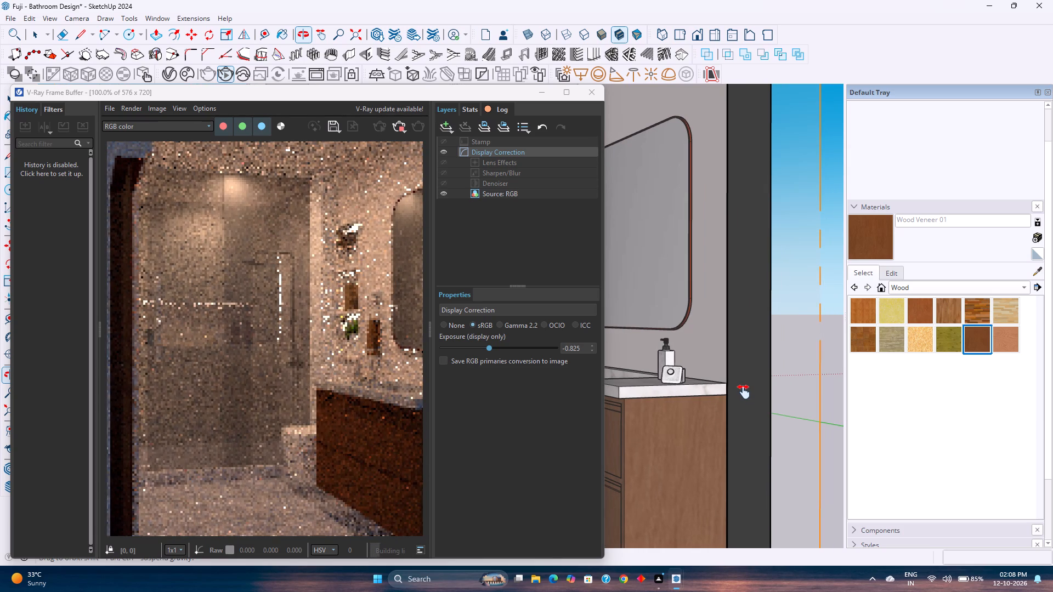
middle_click_drag(744, 392, 734, 382, "shift")
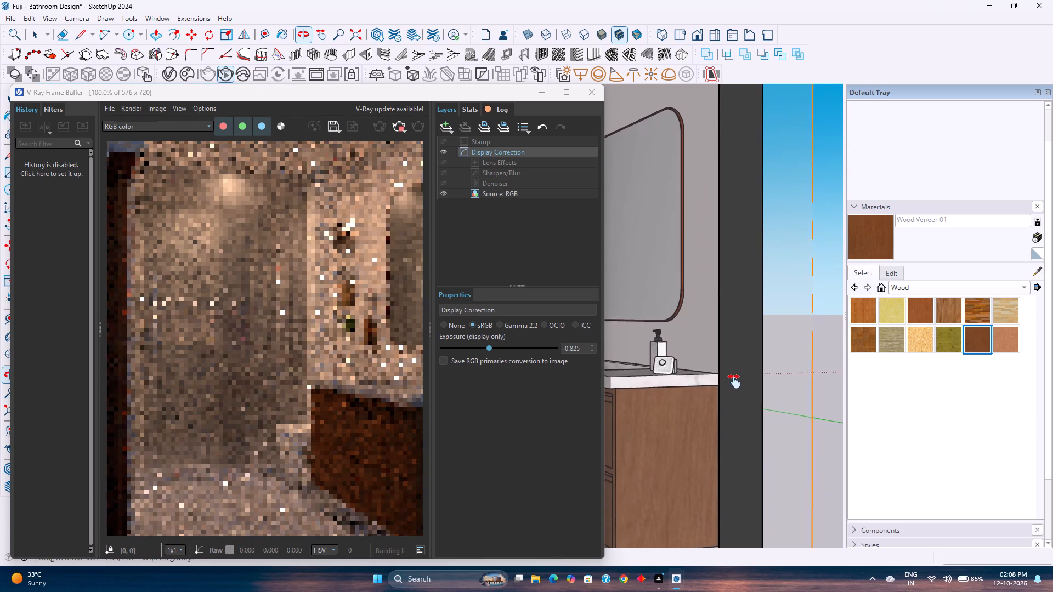
middle_click_drag(734, 382, 728, 369, "shift")
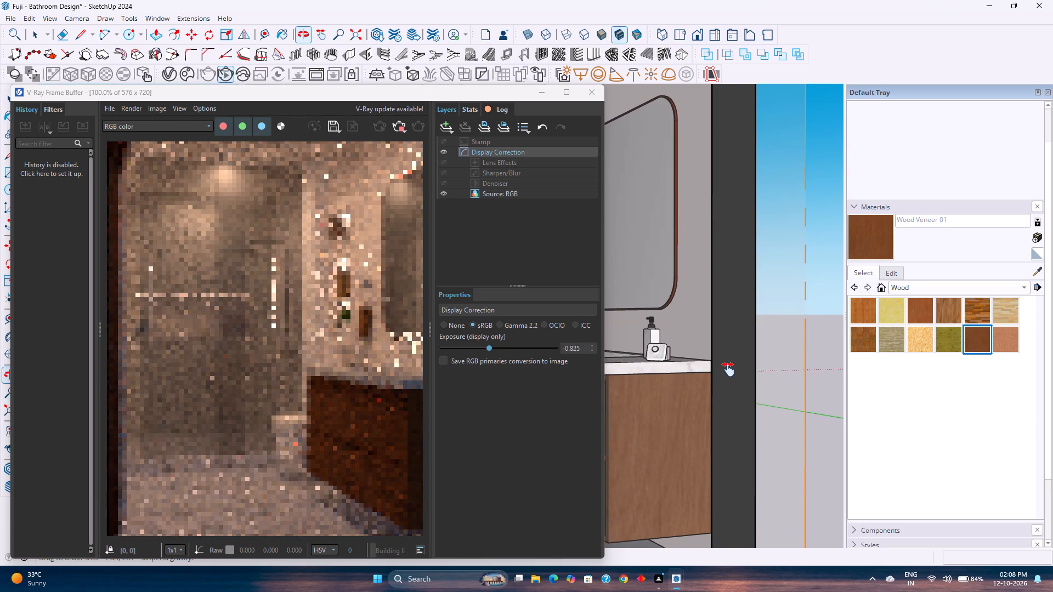
middle_click_drag(728, 369, 727, 366, "shift")
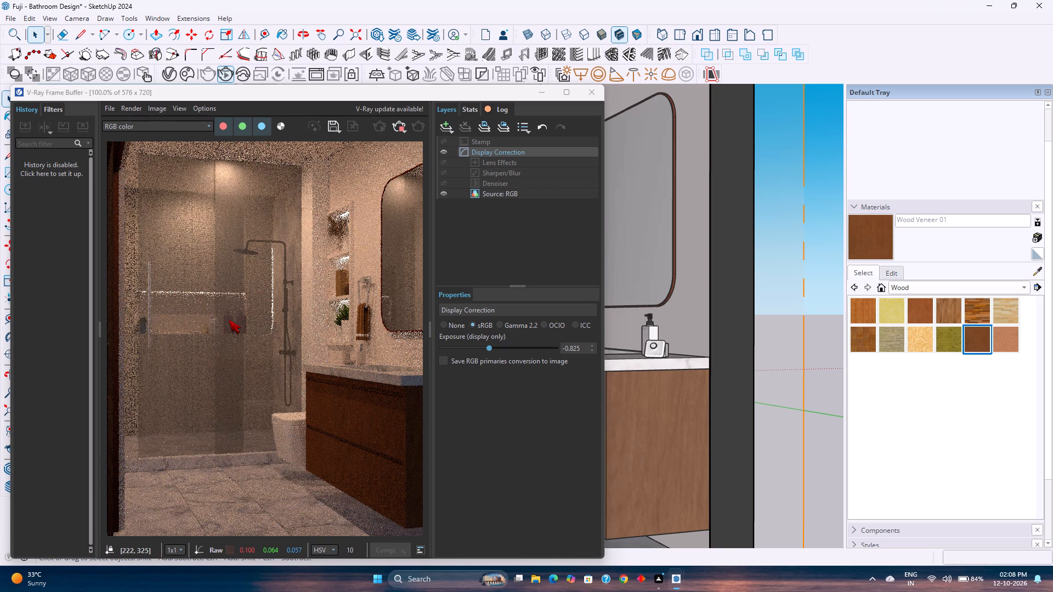
Stop the running interactive render in the V-Ray Frame Buffer.
left_click(405, 130)
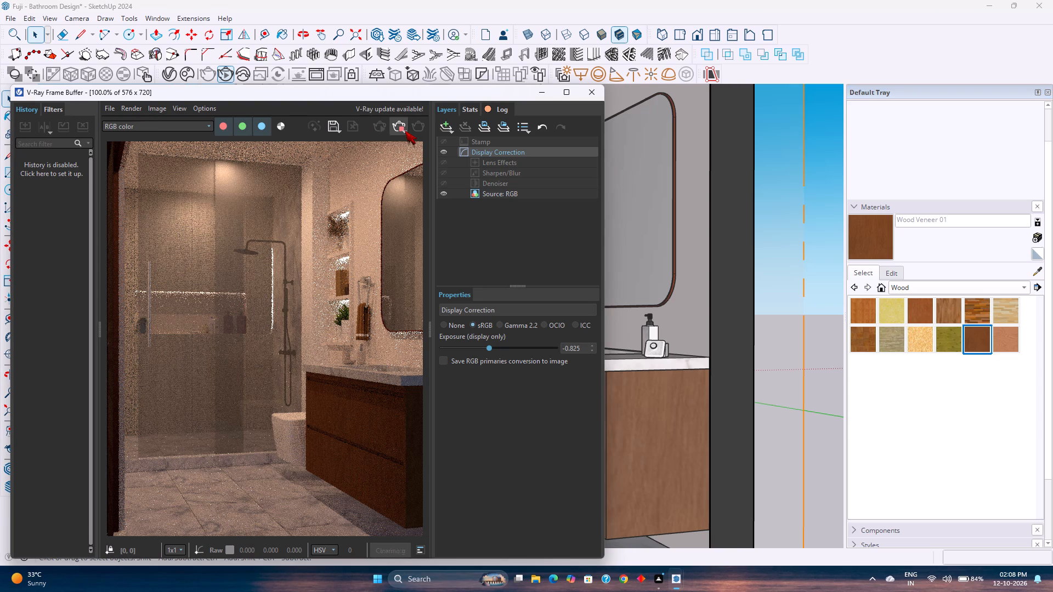
left_click(425, 131)
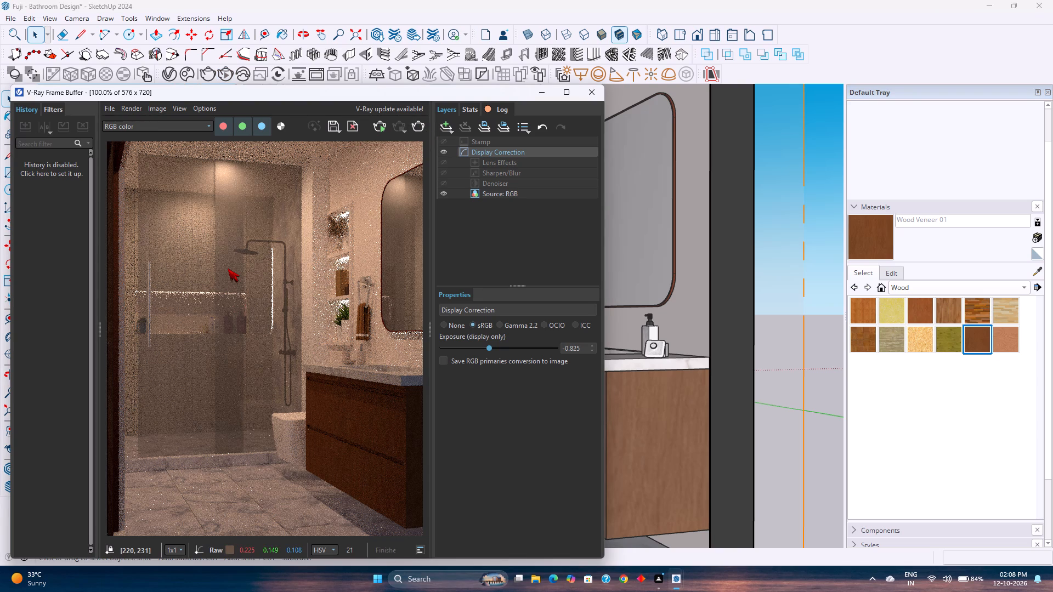
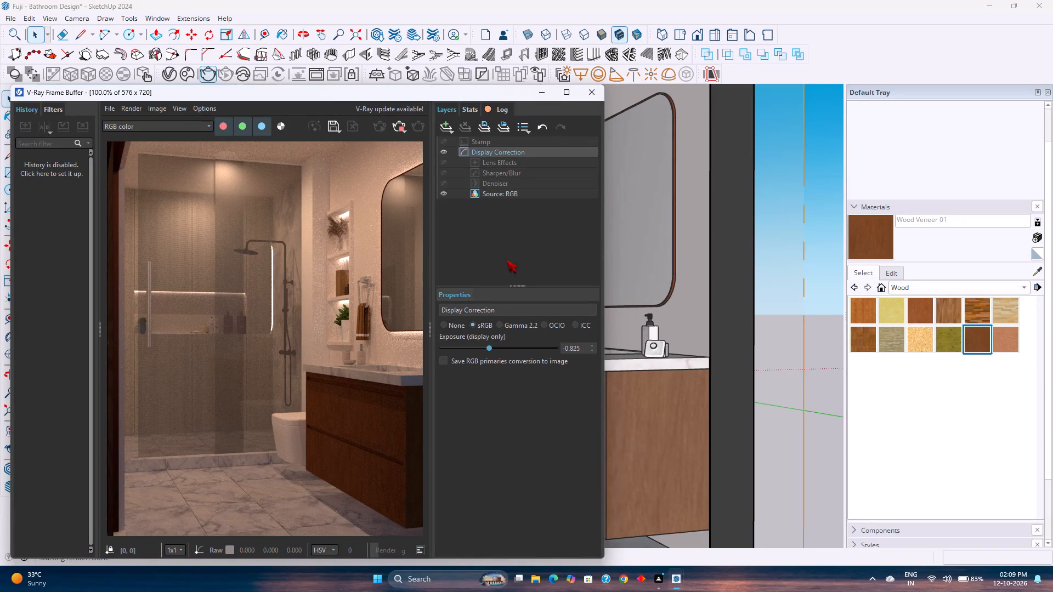
Set the render window aside, open the 3D Warehouse and search its models for "healthy faucet".
left_click(547, 94)
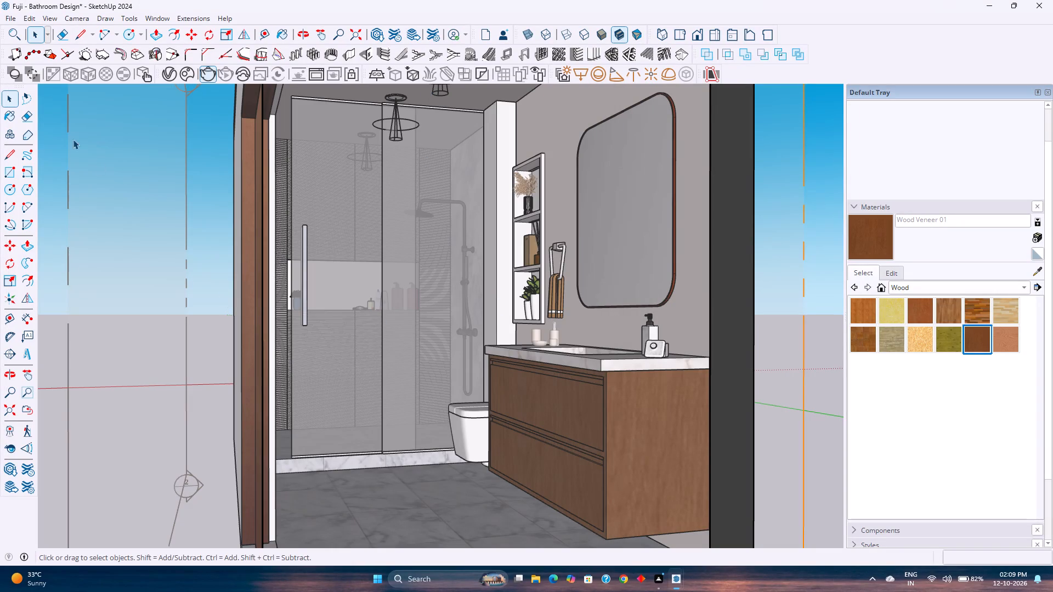
left_click(145, 20)
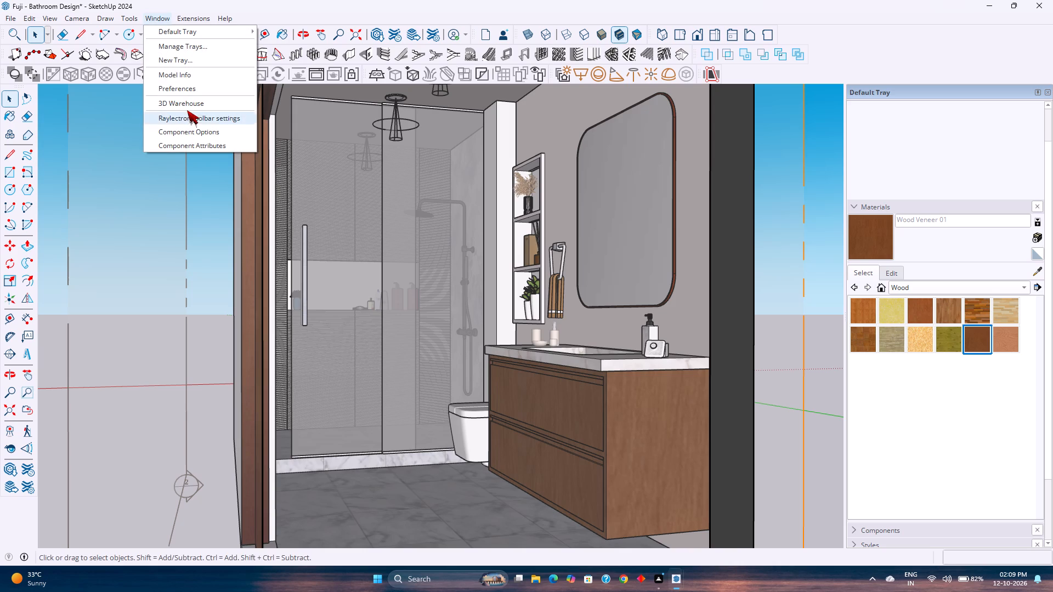
left_click(185, 106)
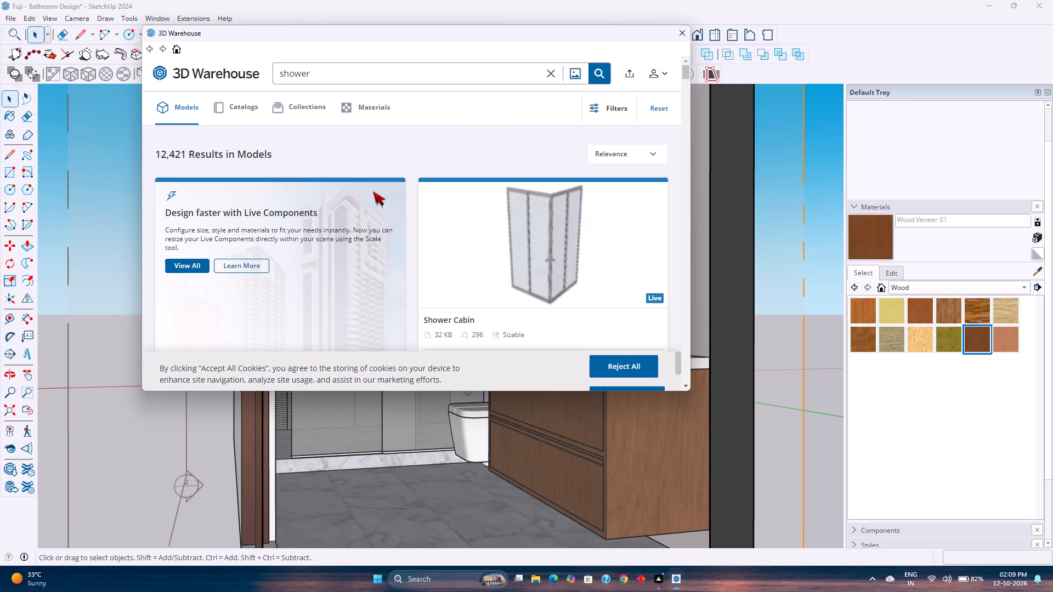
left_click(551, 69)
type("hea")
type("lth")
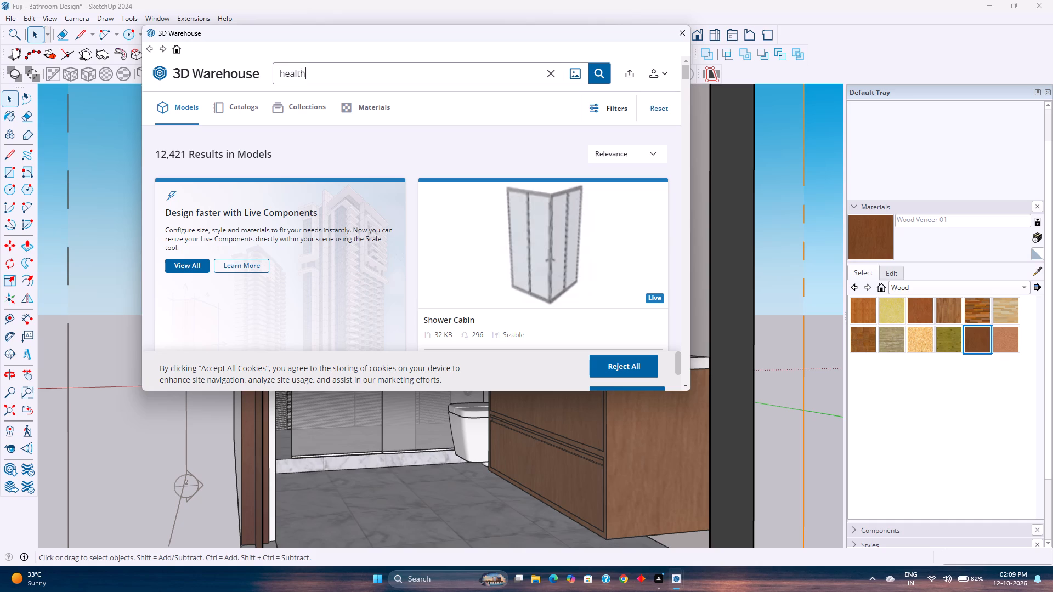
key("space")
key("equal")
key("BackSpace")
key("BackSpace")
type("y")
key("space")
key("space")
type("faucet")
key("Return")
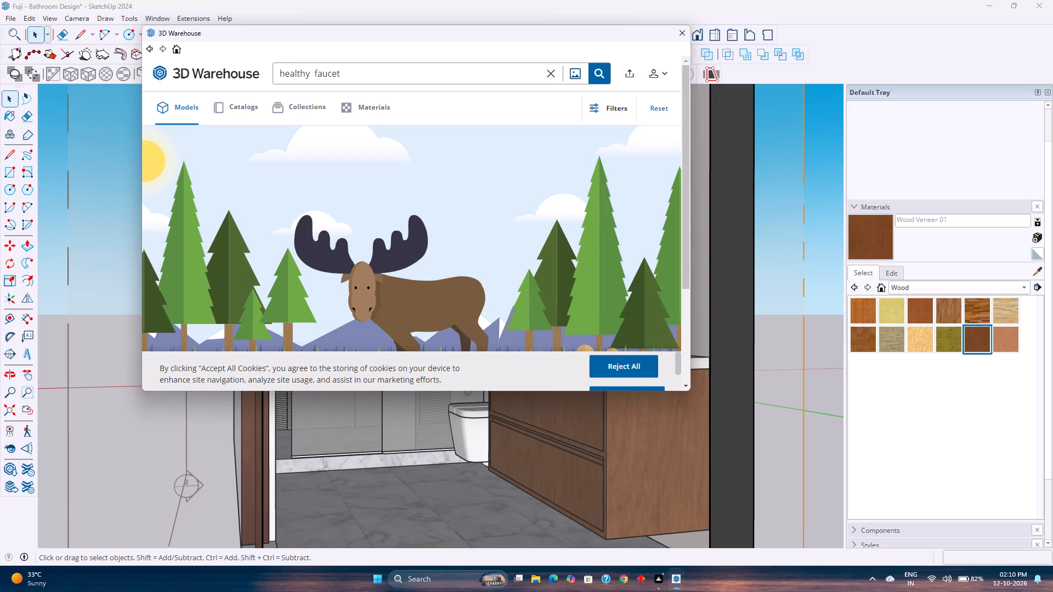
Correct the search term to "health faucet" and browse the models found for a suitable toilet spray.
left_click(314, 76)
key("Left")
key("BackSpace")
key("BackSpace")
key("Return")
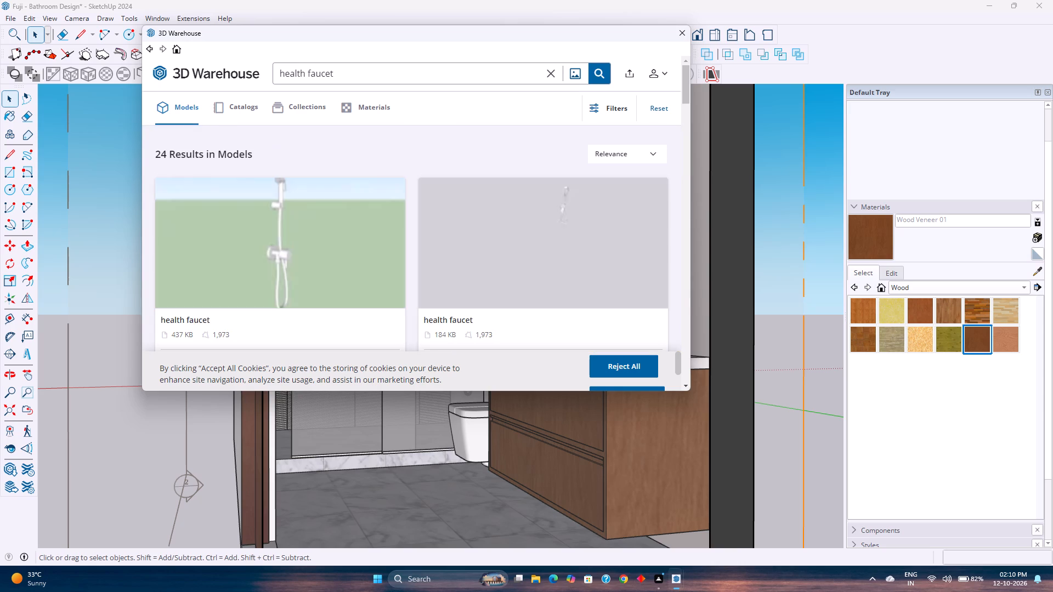
scroll(259, 257, "down", 1)
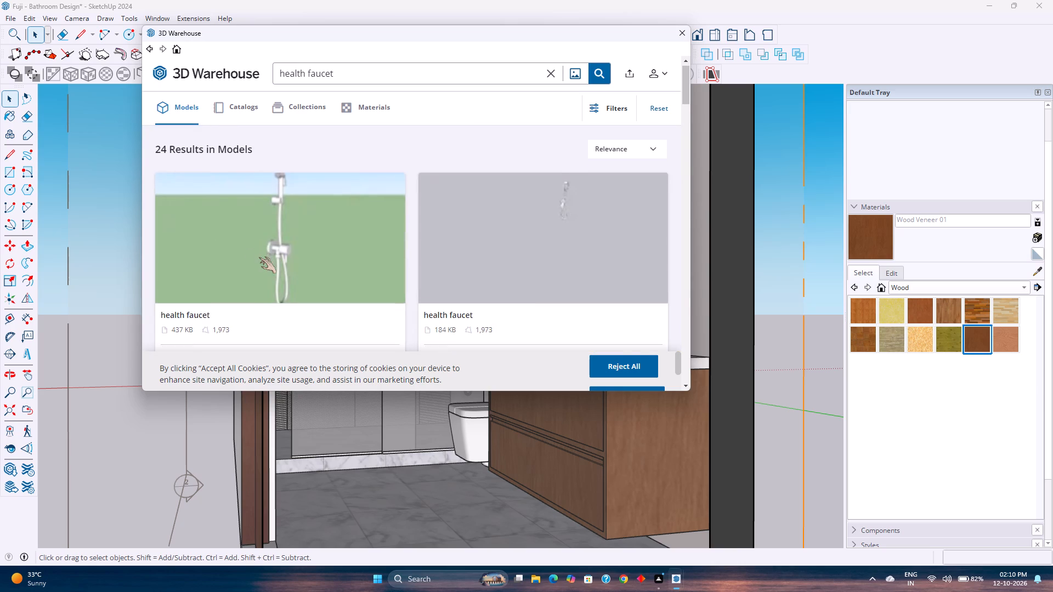
scroll(259, 257, "down", 6)
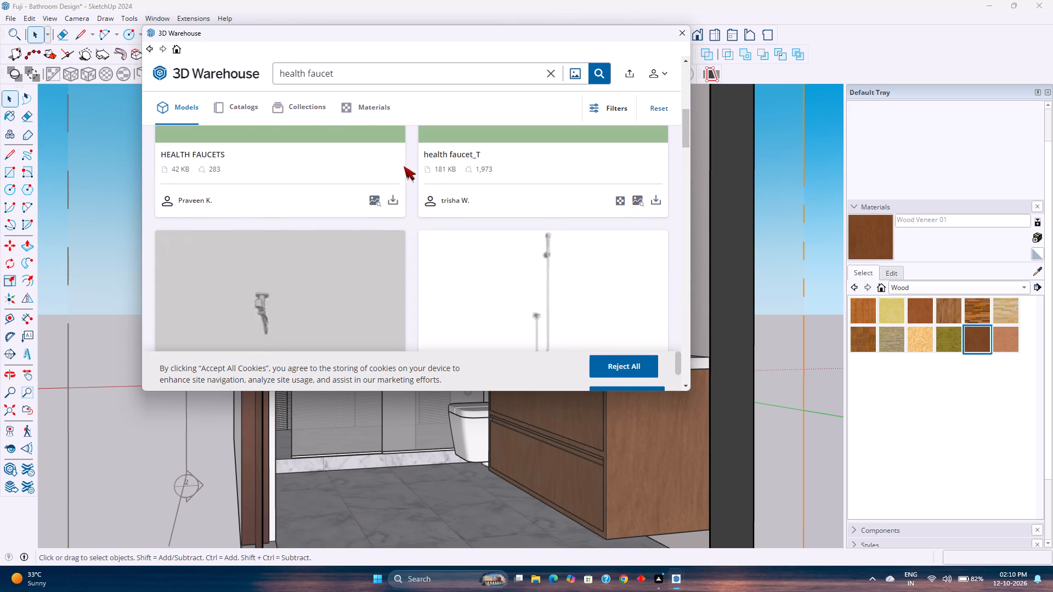
Search the 3D Warehouse models for "handheld bidet sprayer".
left_click(342, 73)
key("BackSpace")
key("BackSpace")
key("BackSpace")
key("BackSpace")
key("BackSpace")
key("BackSpace")
key("BackSpace")
key("BackSpace")
key("BackSpace")
key("BackSpace")
key("BackSpace")
key("BackSpace")
type("andel")
key("space")
key("BackSpace")
key("BackSpace")
key("BackSpace")
type("held")
key("space")
key("BackSpace")
key("space")
type("bid")
type("et")
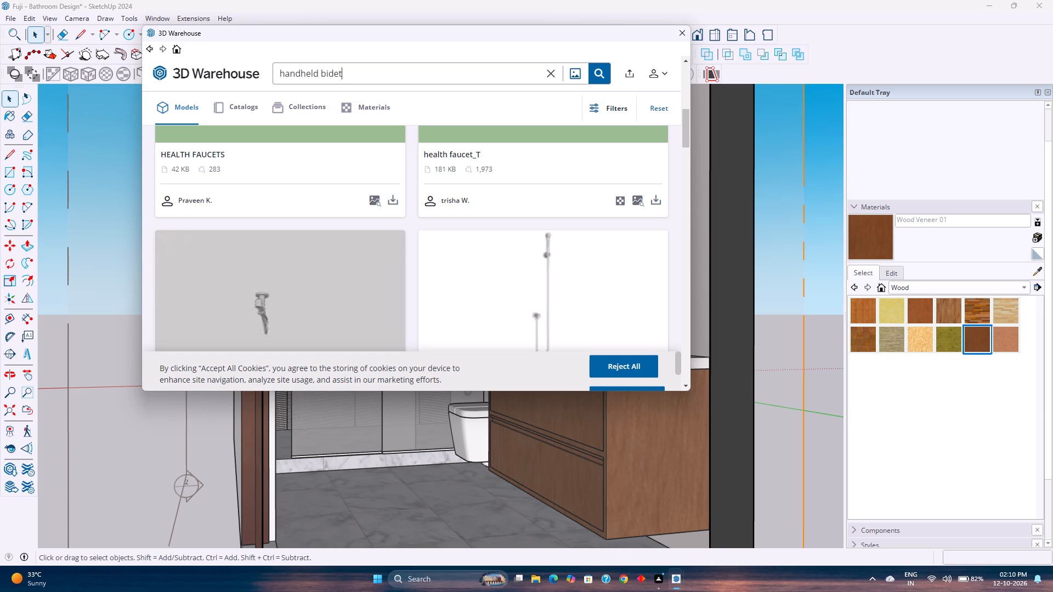
key("space")
type("sp")
type("rayer")
key("Return")
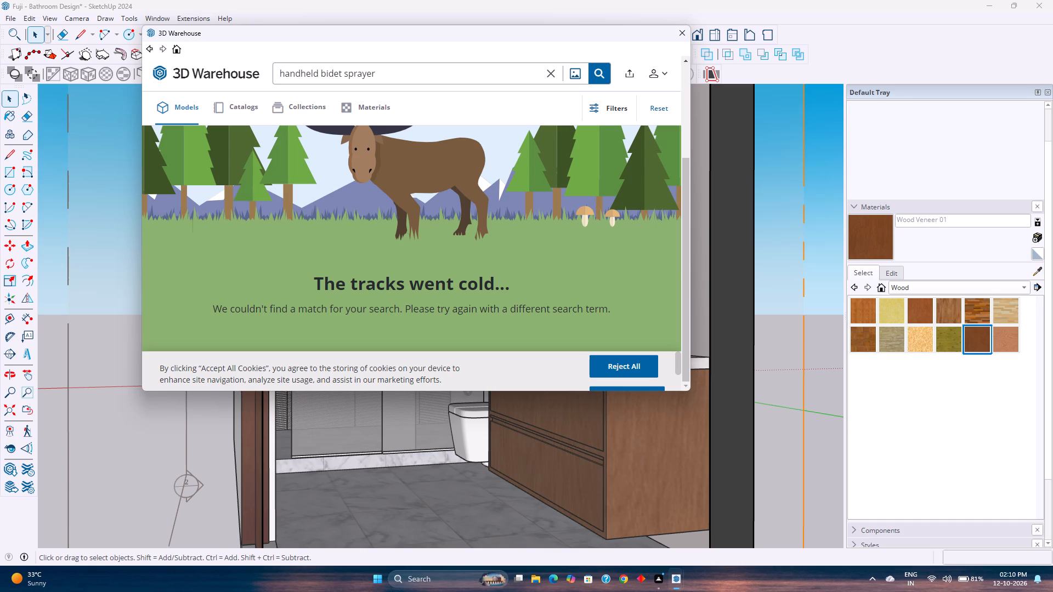
Replace the search term with "toilet jet spary" and search the 3D Warehouse models.
left_click(389, 76)
key("BackSpace")
key("BackSpace")
key("BackSpace")
key("BackSpace")
key("BackSpace")
key("BackSpace")
key("BackSpace")
key("BackSpace")
key("BackSpace")
key("BackSpace")
key("BackSpace")
key("BackSpace")
key("BackSpace")
key("BackSpace")
key("BackSpace")
key("BackSpace")
key("BackSpace")
key("BackSpace")
key("BackSpace")
key("BackSpace")
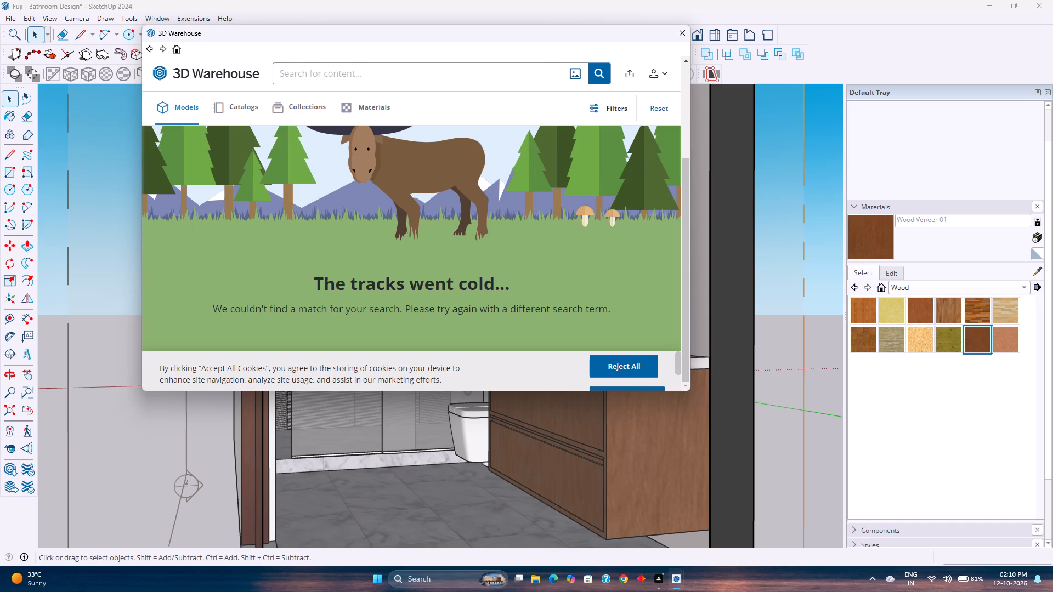
type("toielt")
key("space")
key("BackSpace")
key("BackSpace")
key("BackSpace")
key("BackSpace")
key("BackSpace")
type("ilet jet spary")
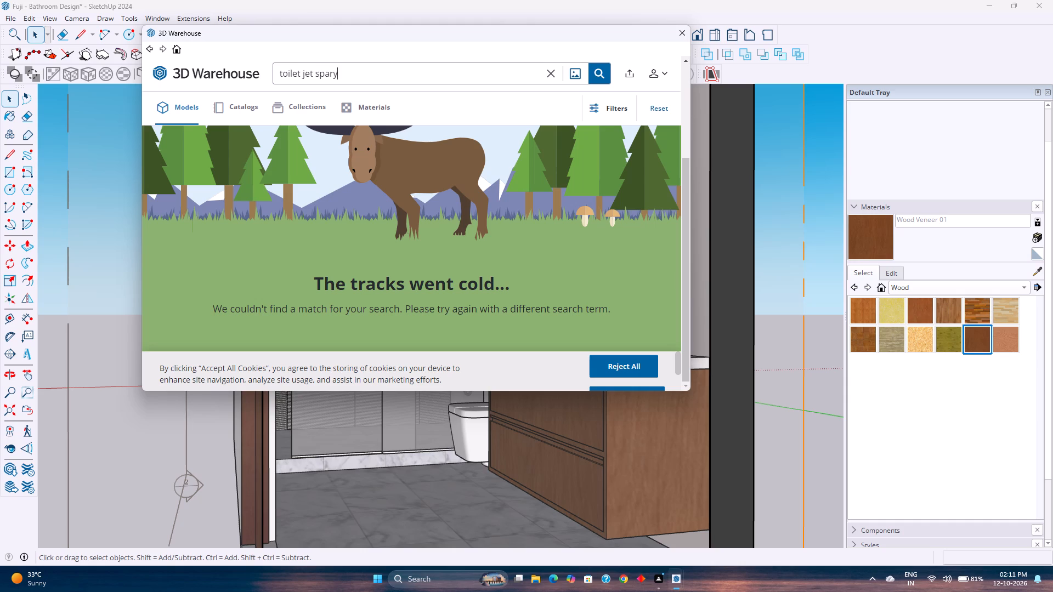
key("Return")
left_click(364, 82)
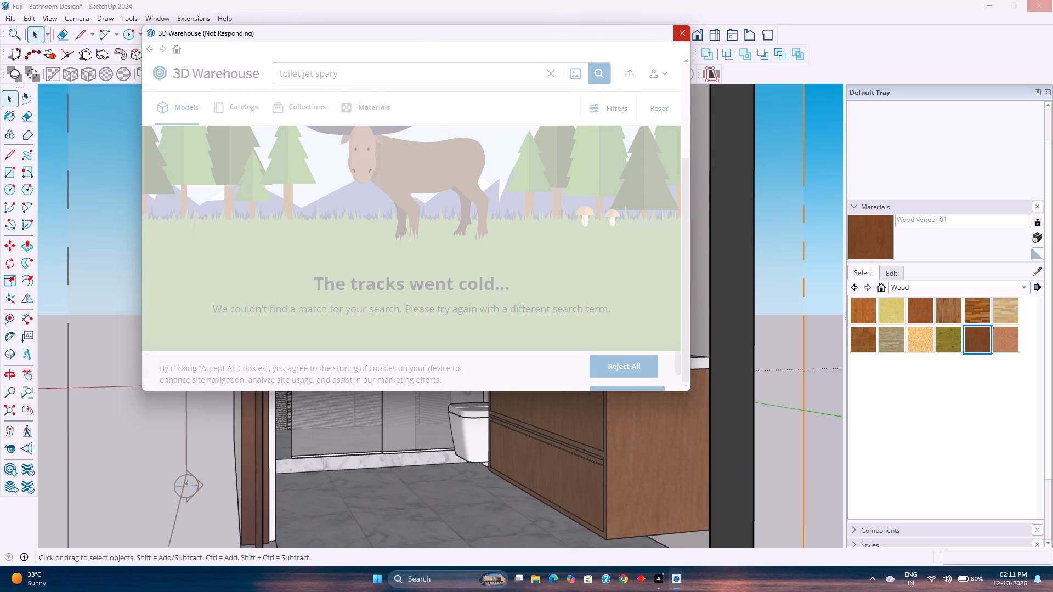
Bring up the V-Ray Frame Buffer, widen its window to view the whole render, and minimize it again.
left_click(701, 537)
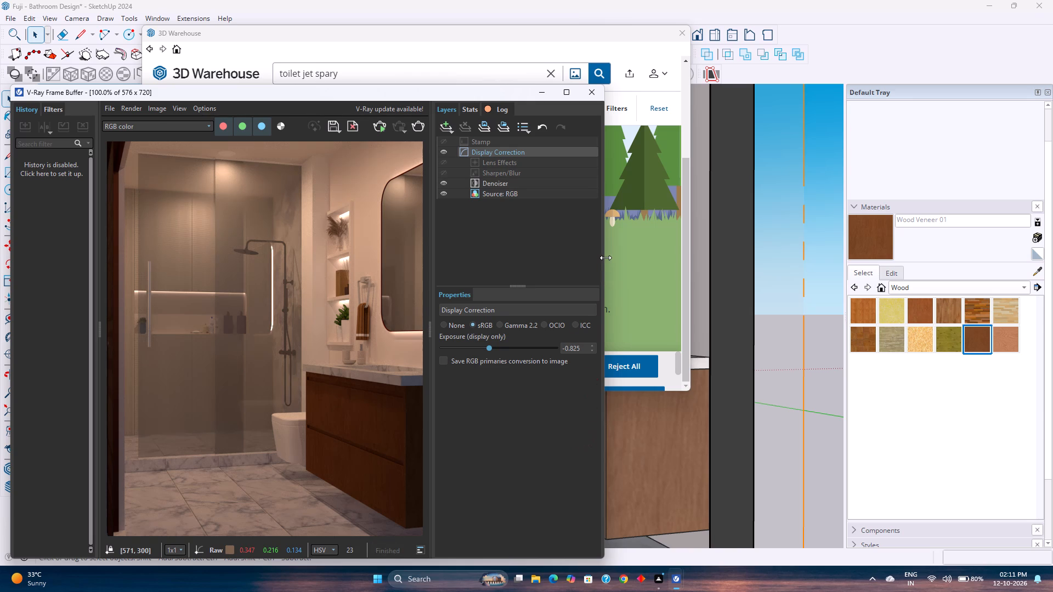
left_click_drag(605, 258, 706, 250)
left_click(412, 84)
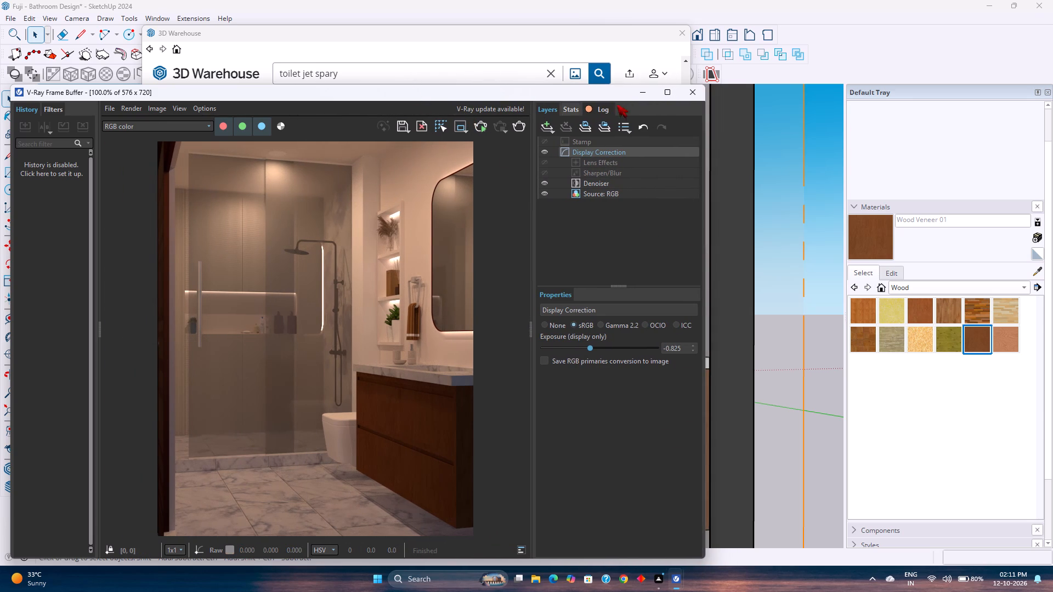
left_click(646, 89)
Correct the 3D Warehouse search term to "toilet jet spray" and search again.
left_click(361, 72)
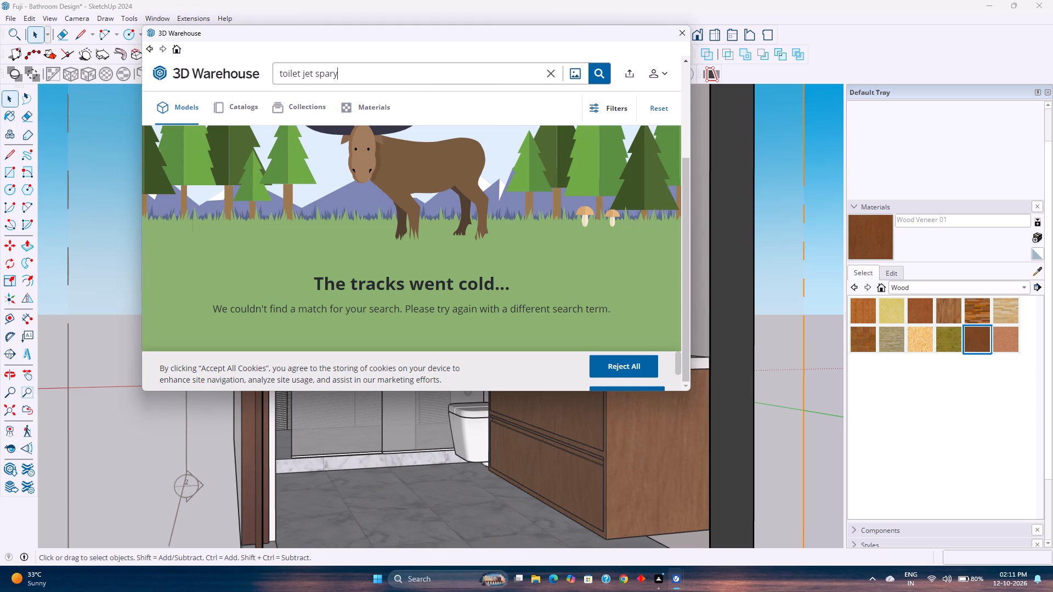
key("BackSpace")
key("BackSpace")
key("BackSpace")
type("ray")
key("Return")
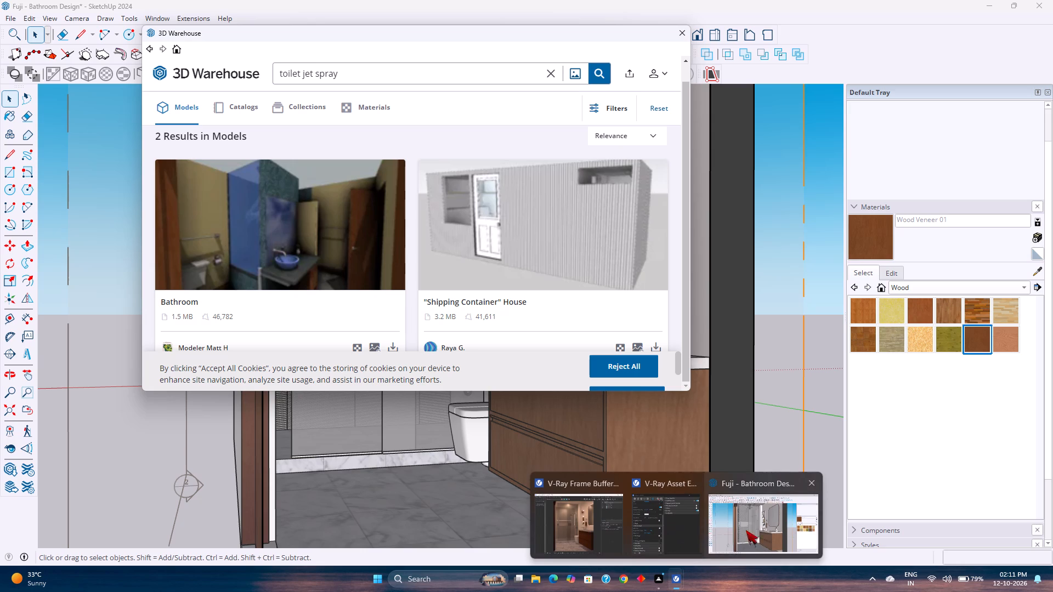
Save the V-Ray Frame Buffer render as a JPEG named "Fuji Bathroom design" in the Design Images folder of Fuji Files.
left_click(608, 532)
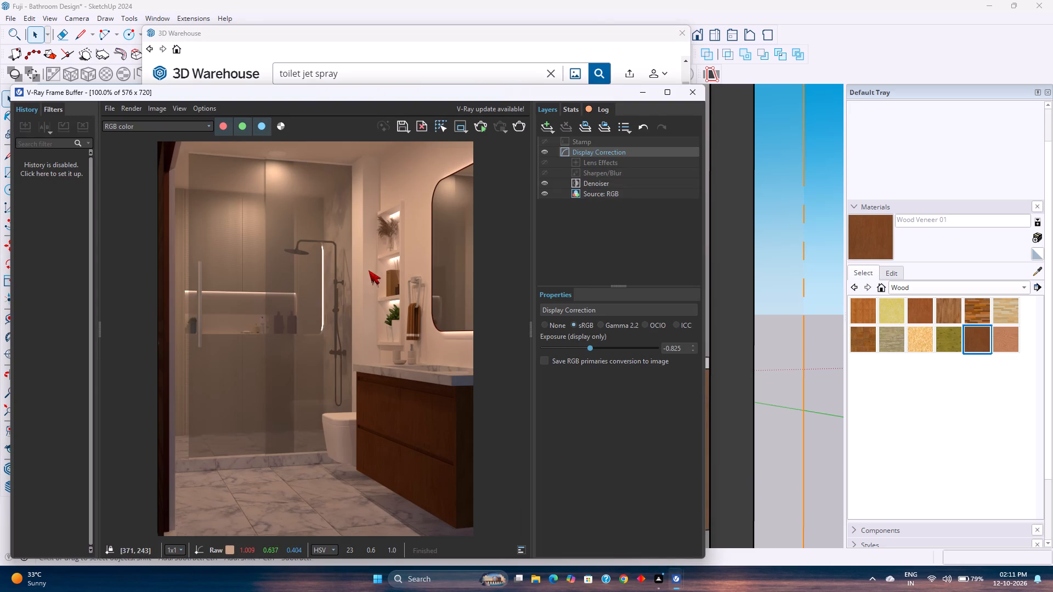
left_click(408, 127)
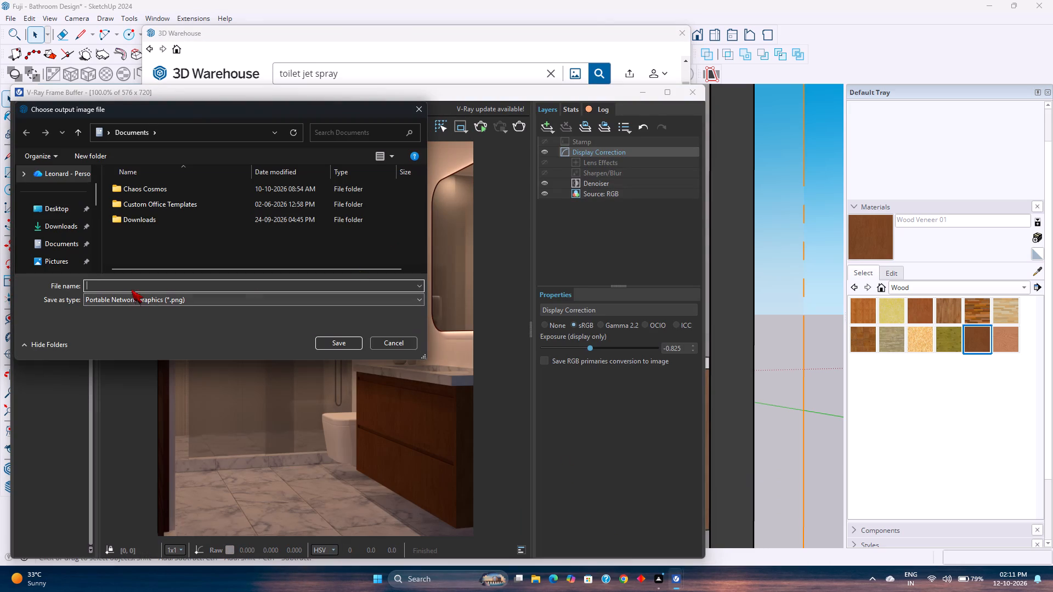
scroll(66, 232, "down", 2)
left_click(62, 225)
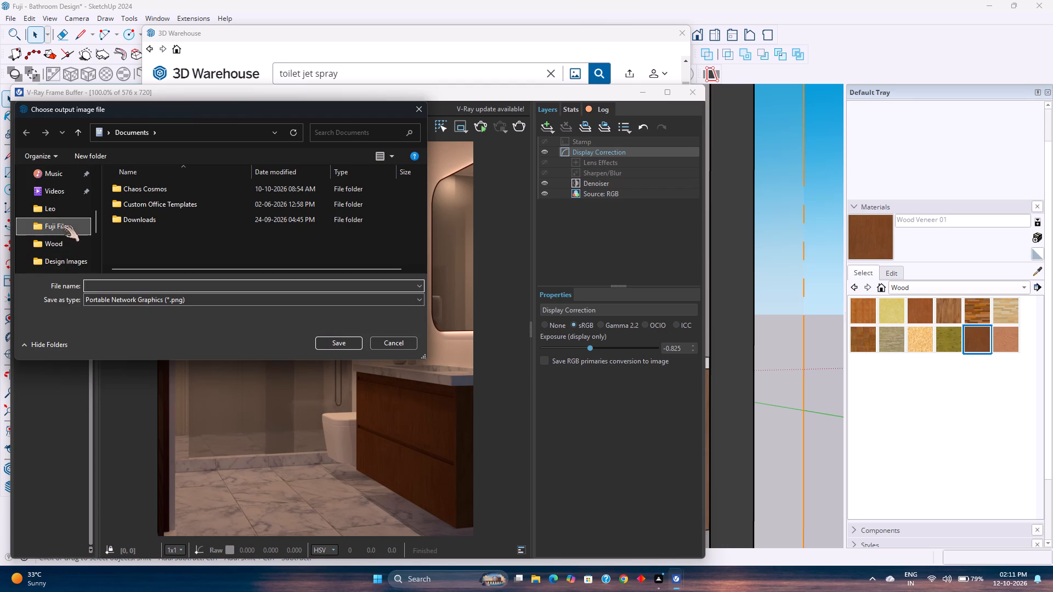
double_click(154, 192)
left_click(160, 302)
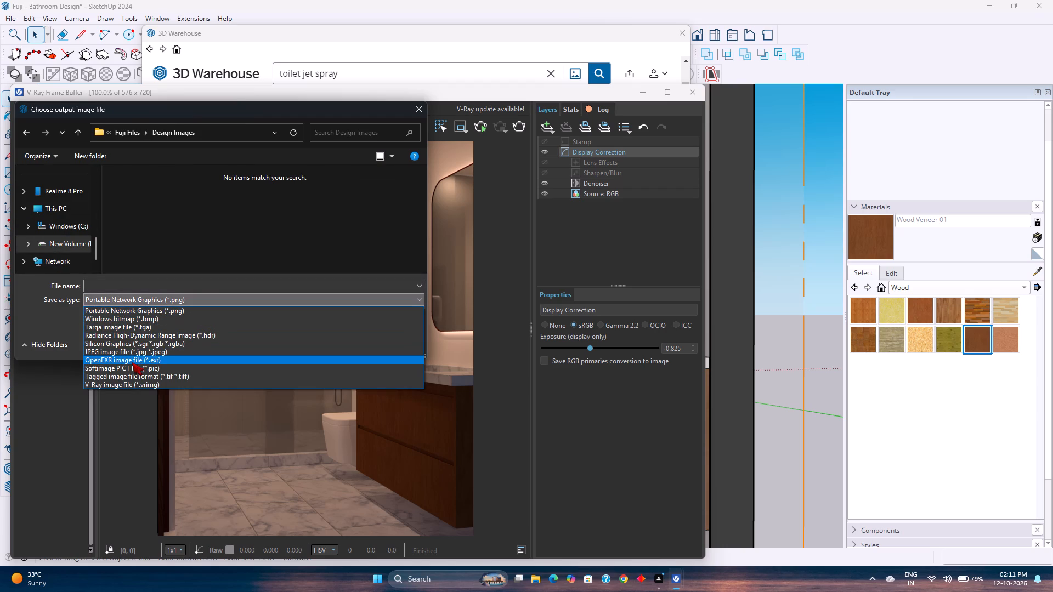
left_click(133, 352)
left_click(162, 286)
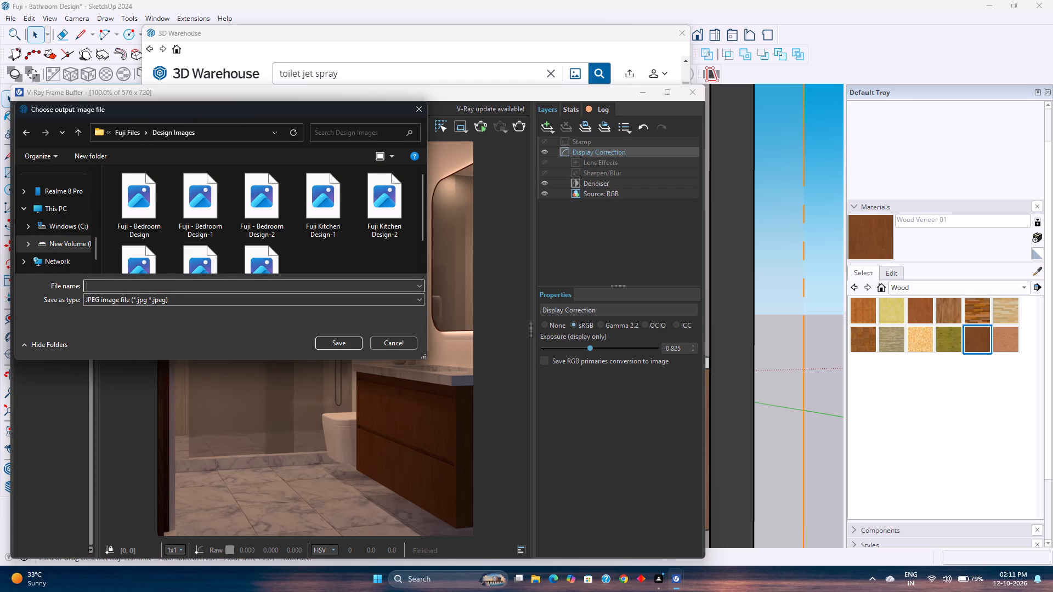
key("shift+f")
type("uji")
key("space")
type("Bath")
type("room")
key("space")
type("desgin")
key("BackSpace")
key("BackSpace")
key("BackSpace")
type("ign")
key("Return")
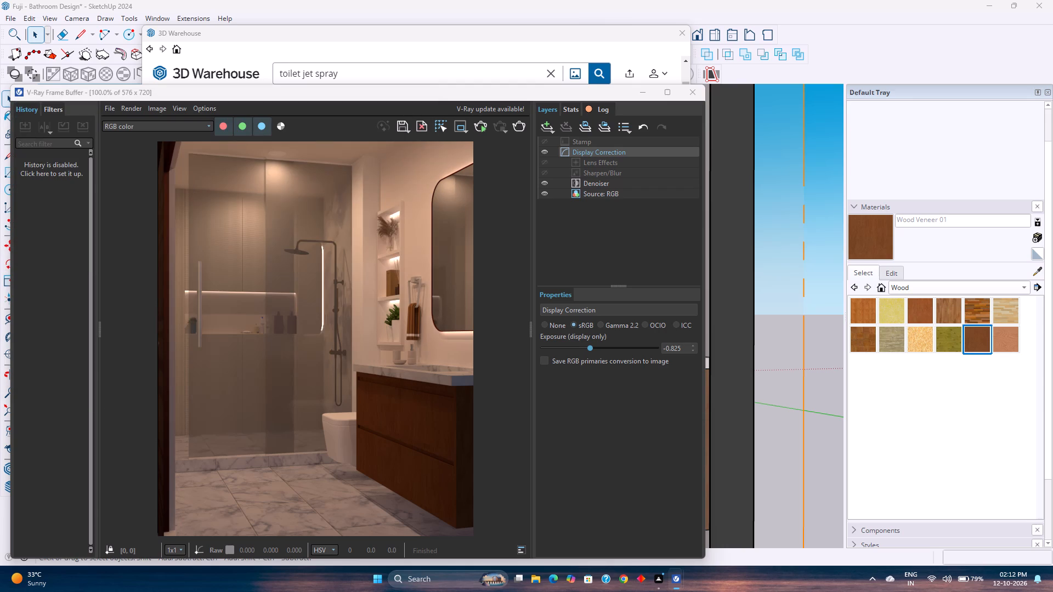
Minimize the V-Ray Frame Buffer and close the 3D Warehouse window to clear the model view.
left_click(635, 93)
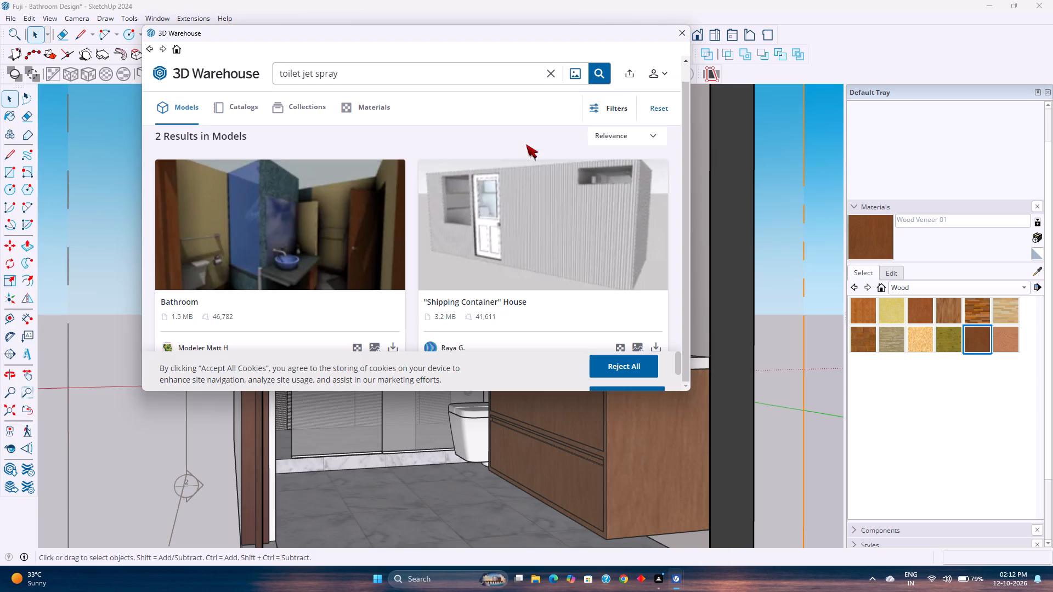
left_click(676, 39)
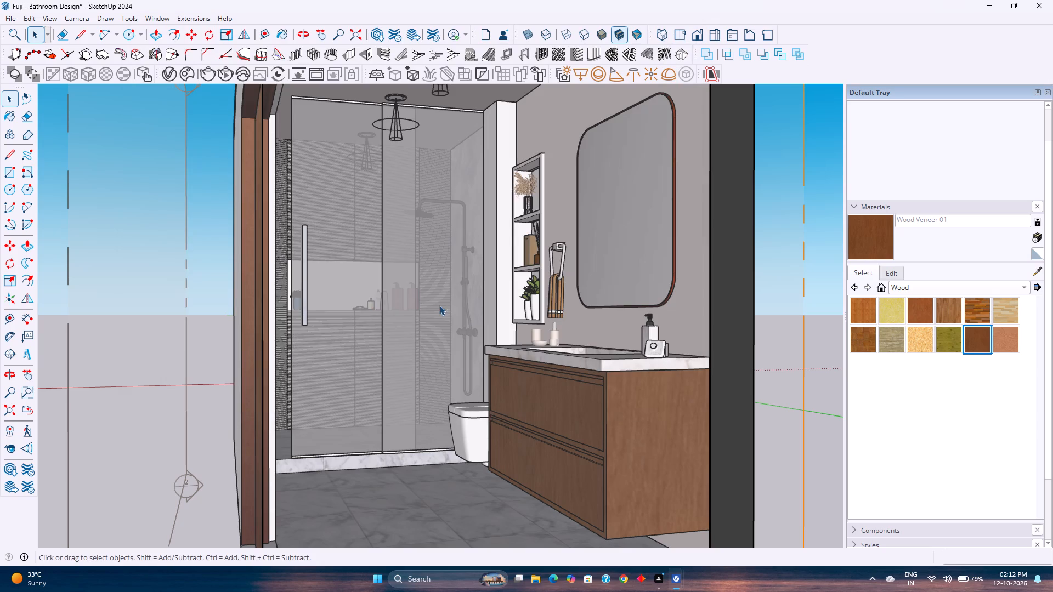
Examine the bathroom box from outside, including the door wall, the closed end and the section planes.
scroll(435, 293, "up", 1)
middle_click_drag(435, 293, 603, 329)
scroll(603, 329, "down", 4)
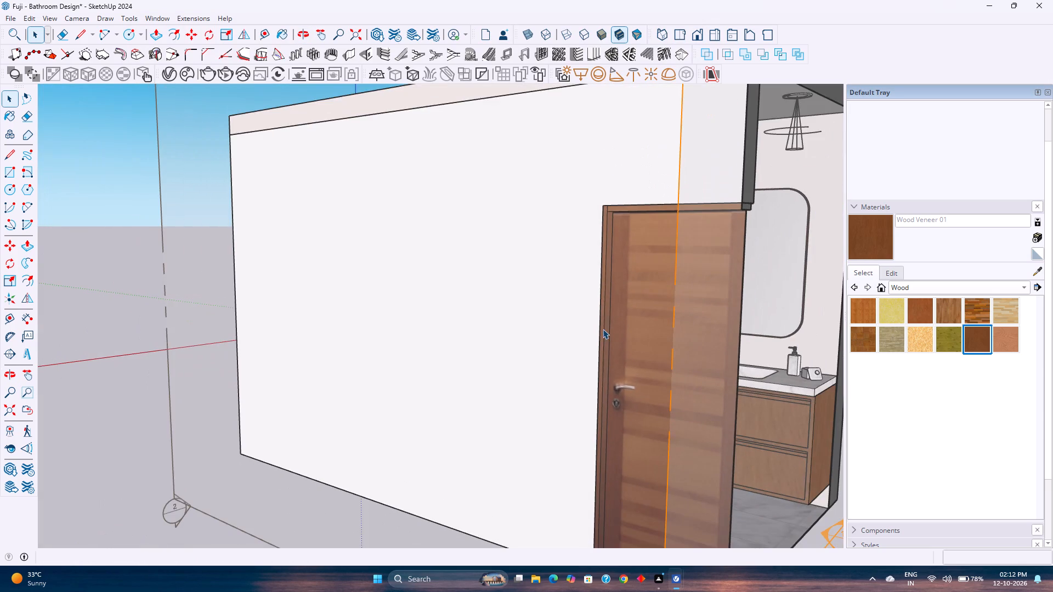
middle_click_drag(582, 328, 397, 297, "shift")
scroll(389, 298, "down", 4)
middle_click_drag(476, 351, 301, 341, "shift")
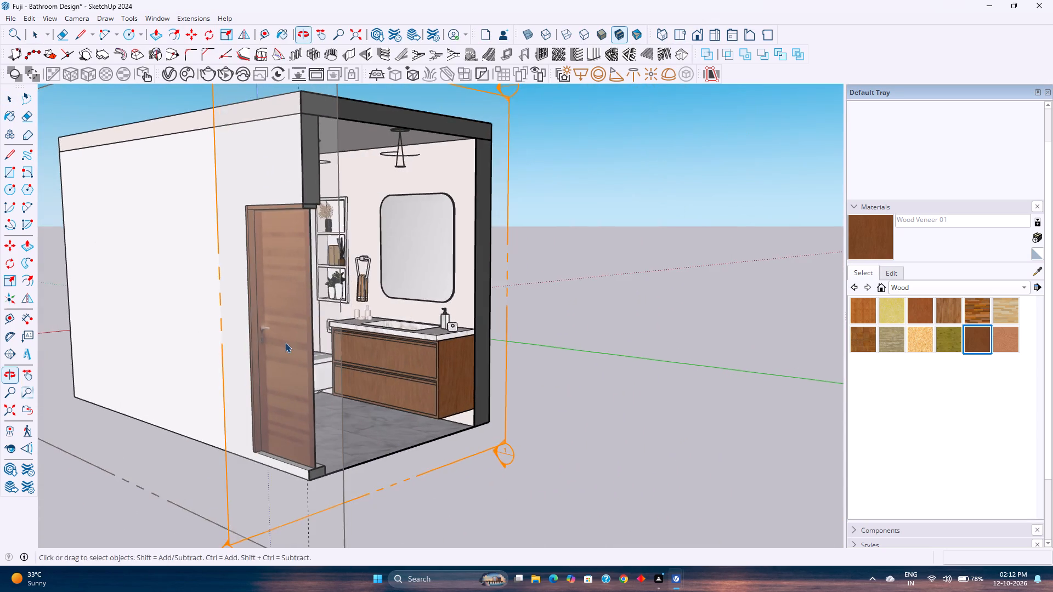
middle_click_drag(285, 343, 364, 377)
middle_click(365, 375)
middle_click(370, 371)
scroll(388, 354, "down", 3)
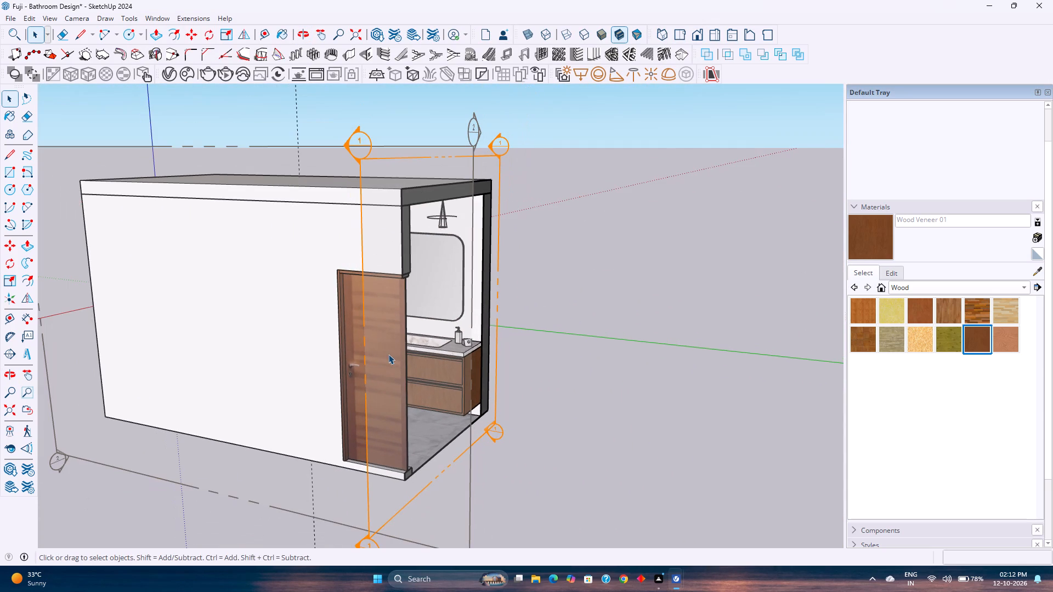
scroll(390, 352, "down", 2)
middle_click_drag(390, 352, 127, 364)
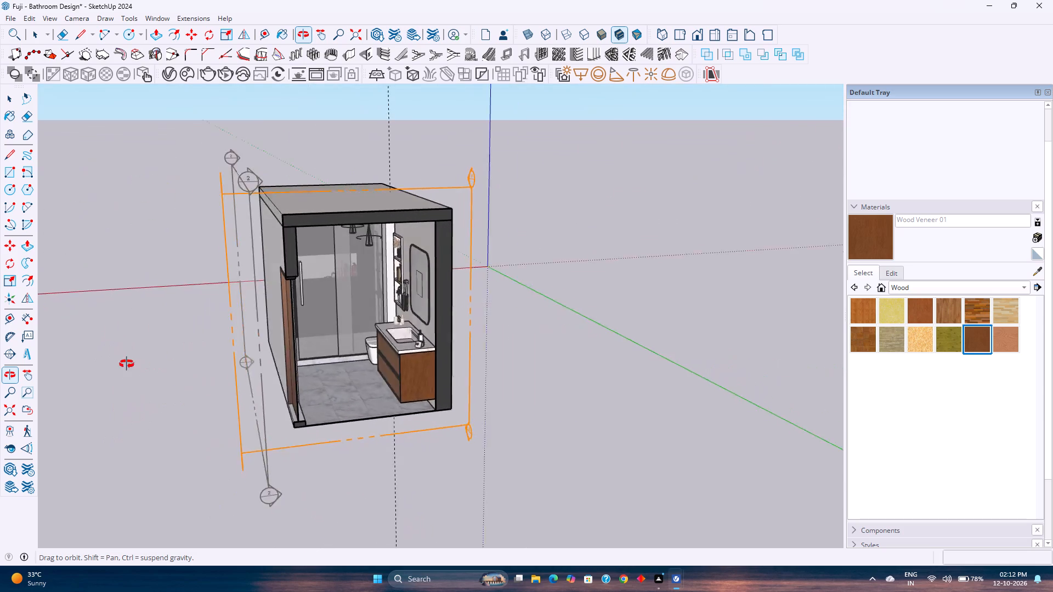
middle_click_drag(127, 364, 474, 377)
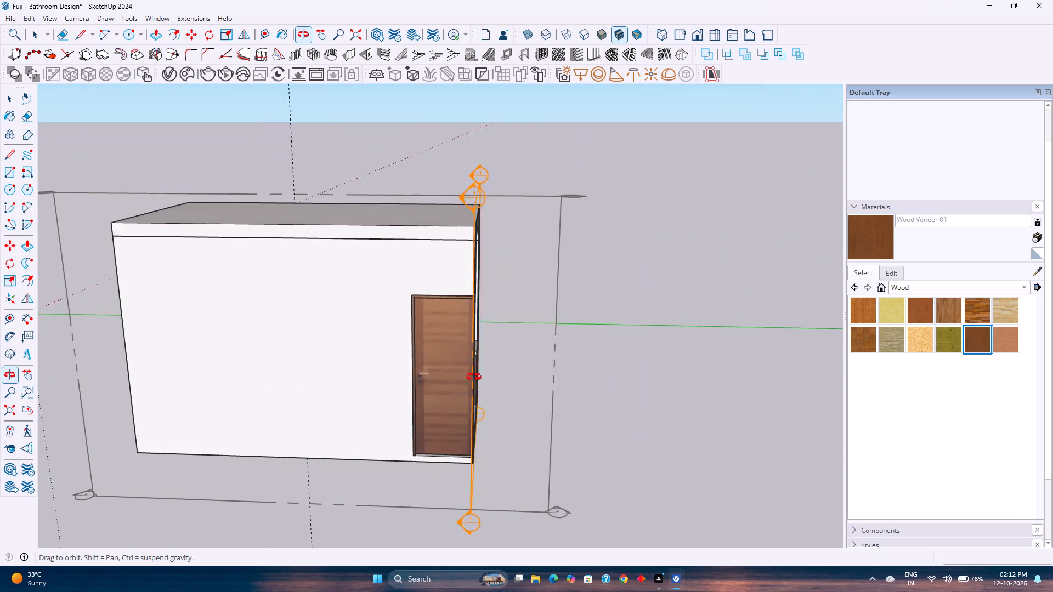
middle_click_drag(474, 377, 795, 378)
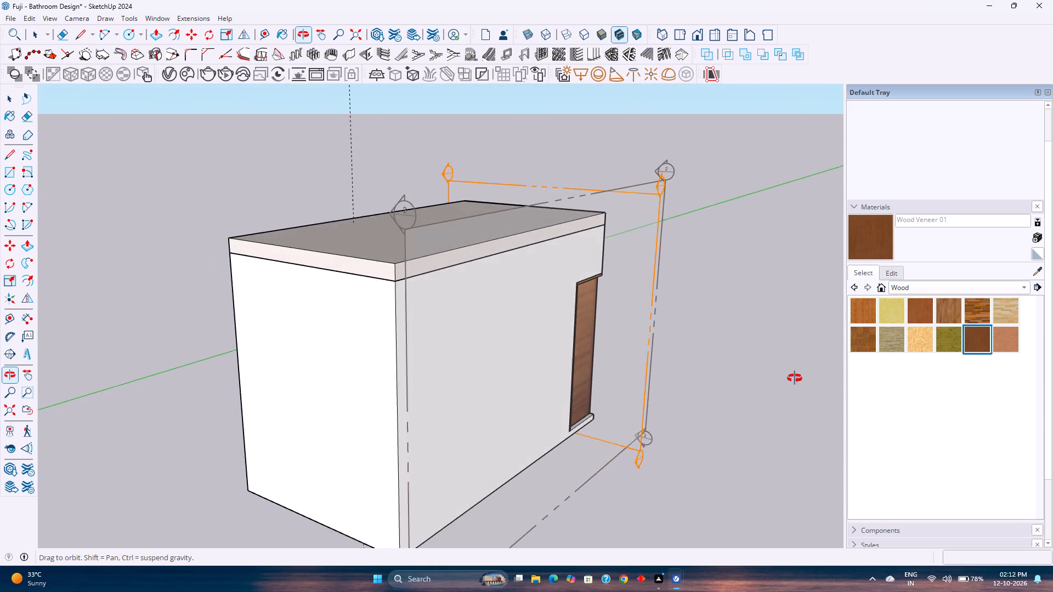
middle_click_drag(795, 378, 318, 381)
middle_click(318, 381)
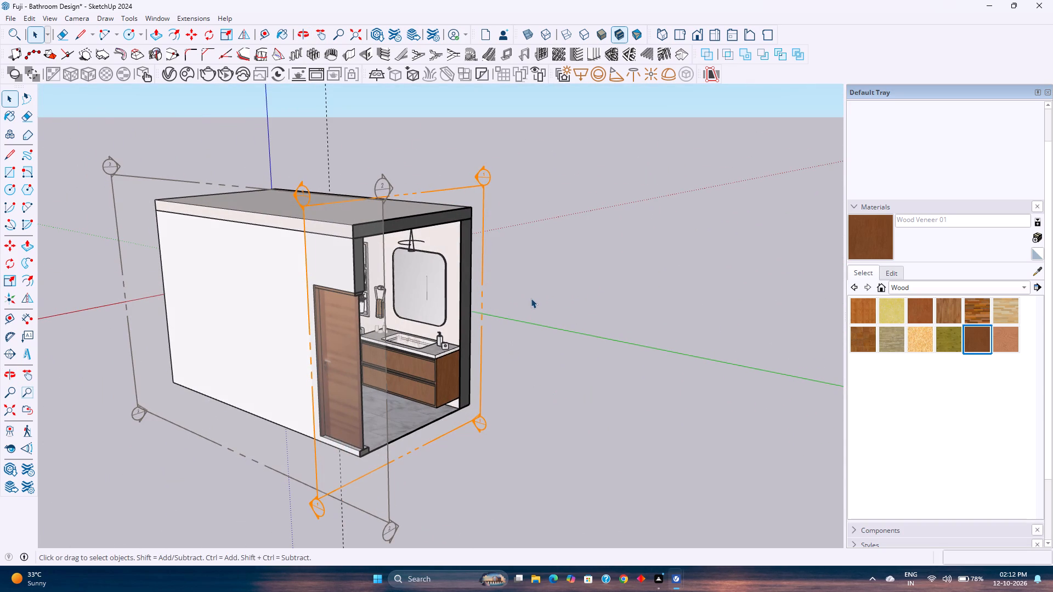
Undo the recent vanity and section-plane changes back to the section cut along the door wall, and redo the last undone one.
key("ctrl+z")
key("ctrl+z")
key("ctrl+z")
key("ctrl+z")
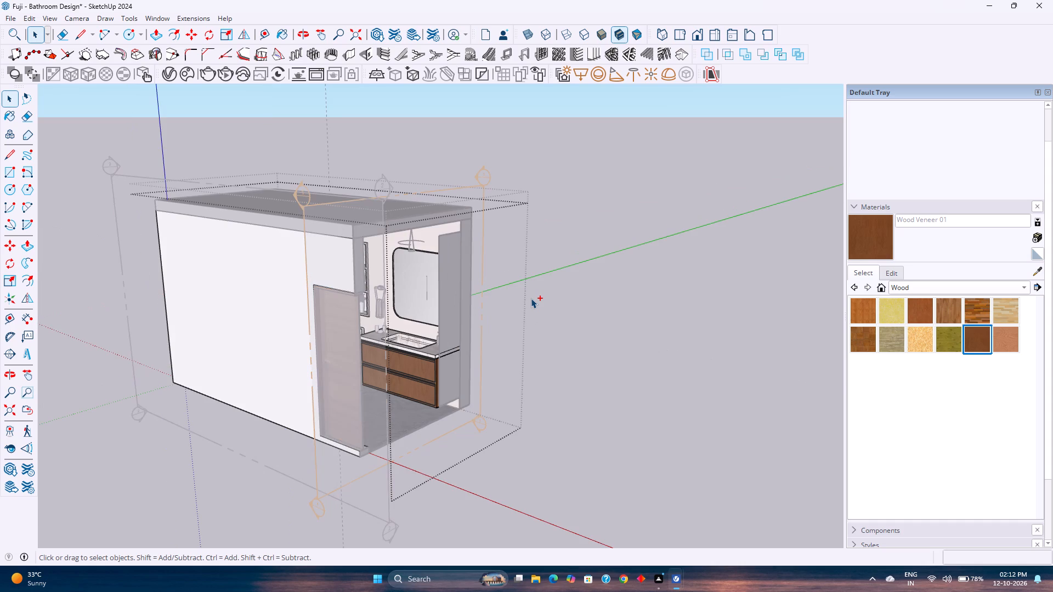
key("ctrl+z")
key("ctrl+z")
key("ctrl+z")
key("ctrl+z")
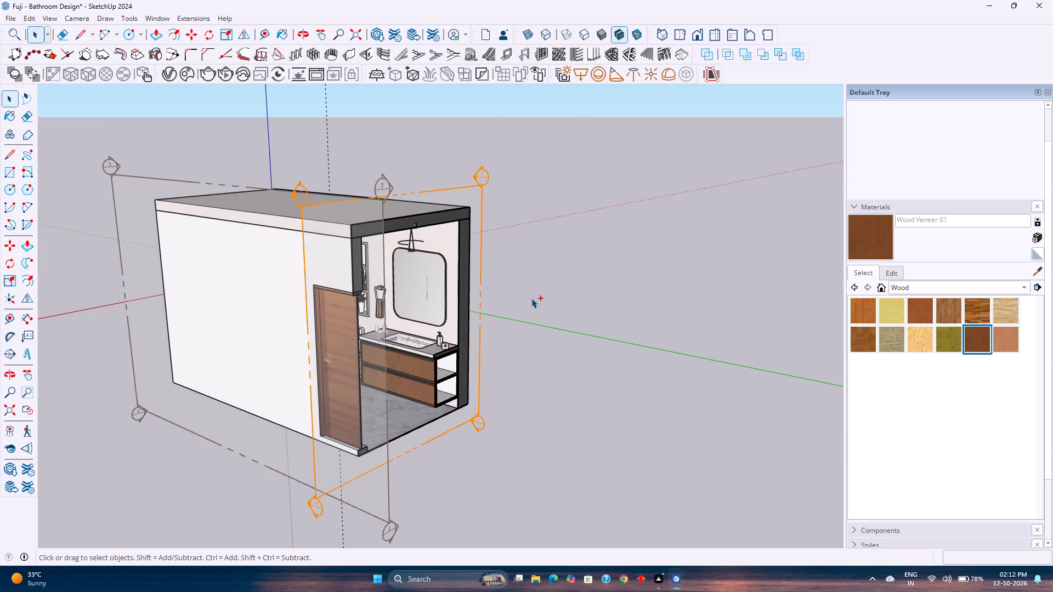
key("ctrl+z")
key("ctrl+z")
key("ctrl+z")
key("ctrl+z")
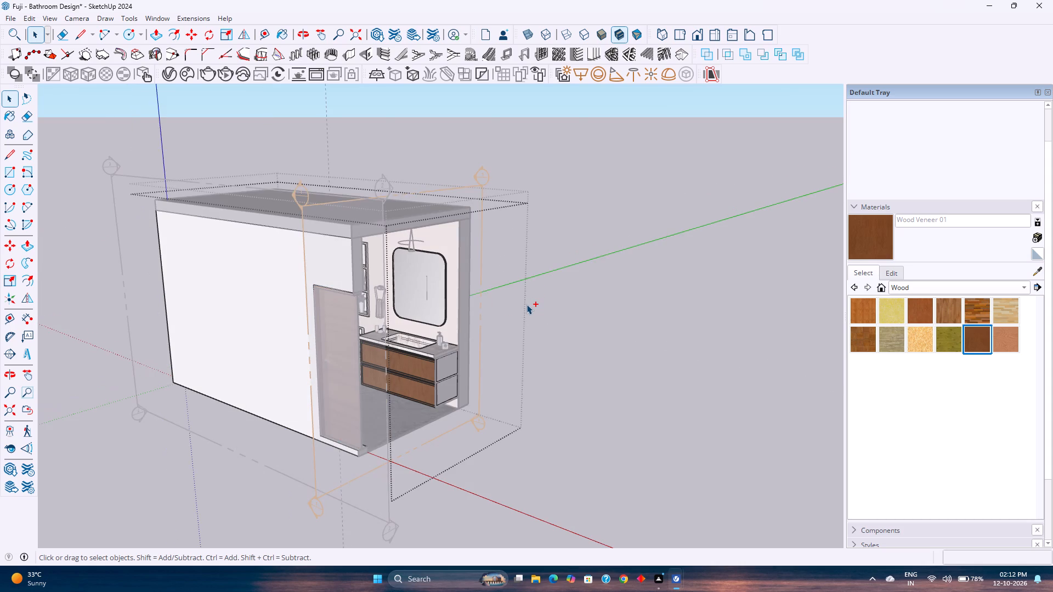
key("ctrl+z")
key("ctrl+z")
key("ctrl+z")
key("ctrl+z")
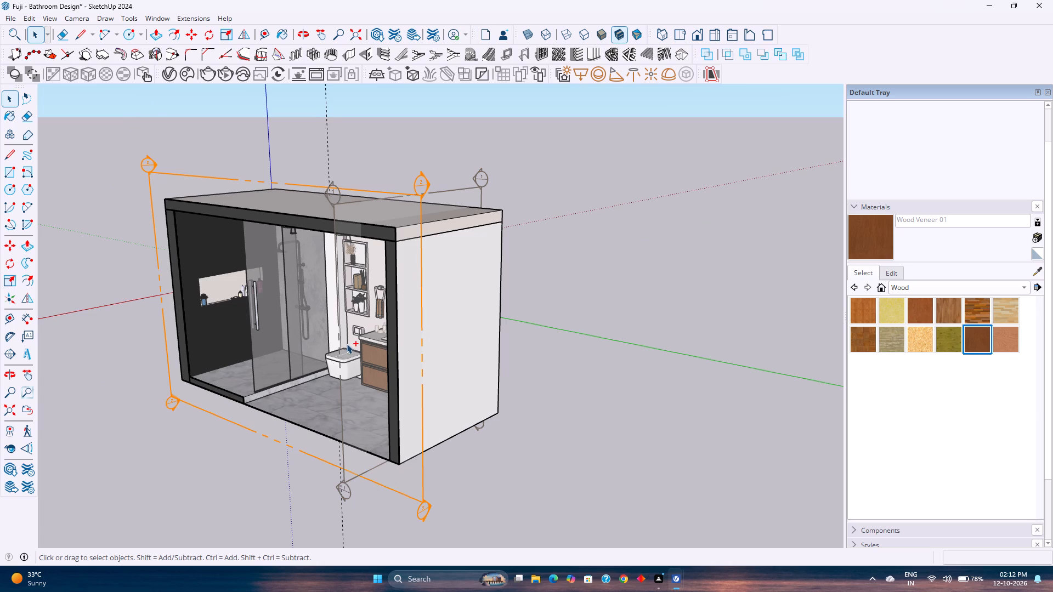
key("ctrl+y")
Inside the wall group, copy the end wall's vertical corner edge on the door side 6" inward along the green axis.
middle_click_drag(137, 371, 657, 385)
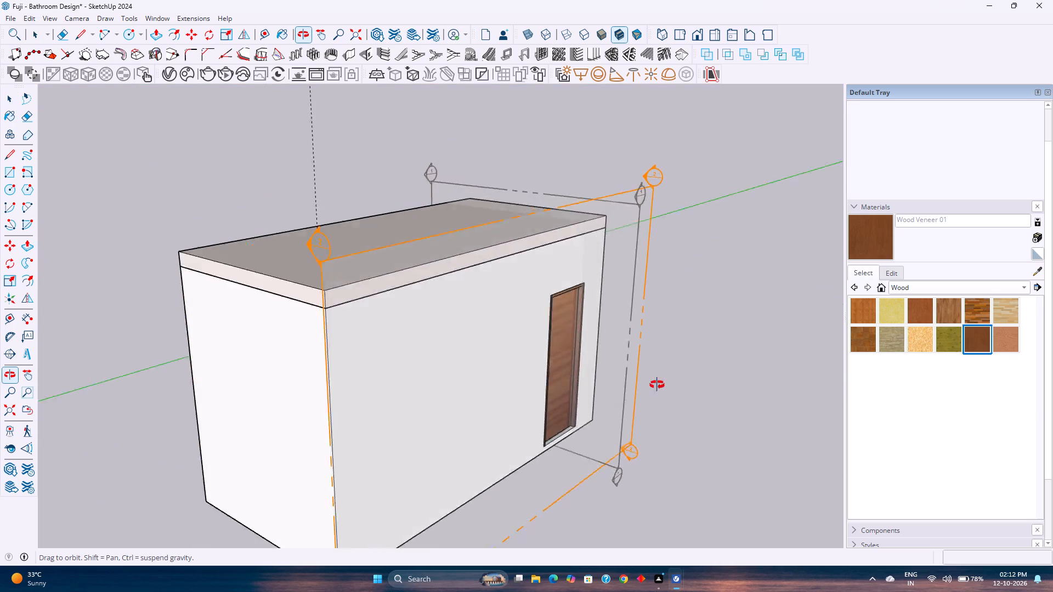
middle_click_drag(657, 385, 701, 379)
middle_click_drag(701, 379, 721, 374)
double_click(524, 367)
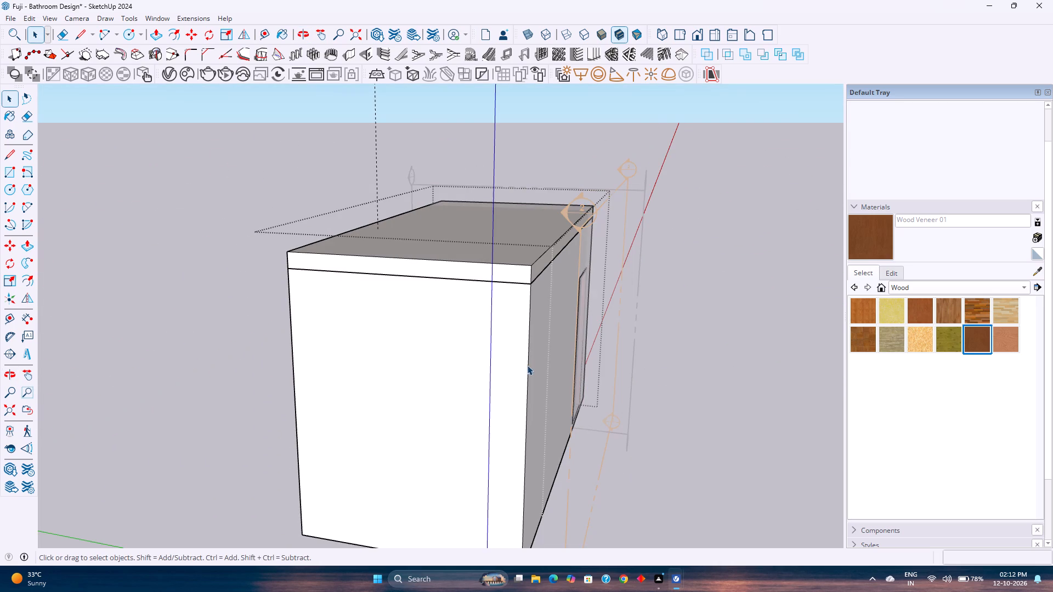
left_click(528, 365)
double_click(528, 365)
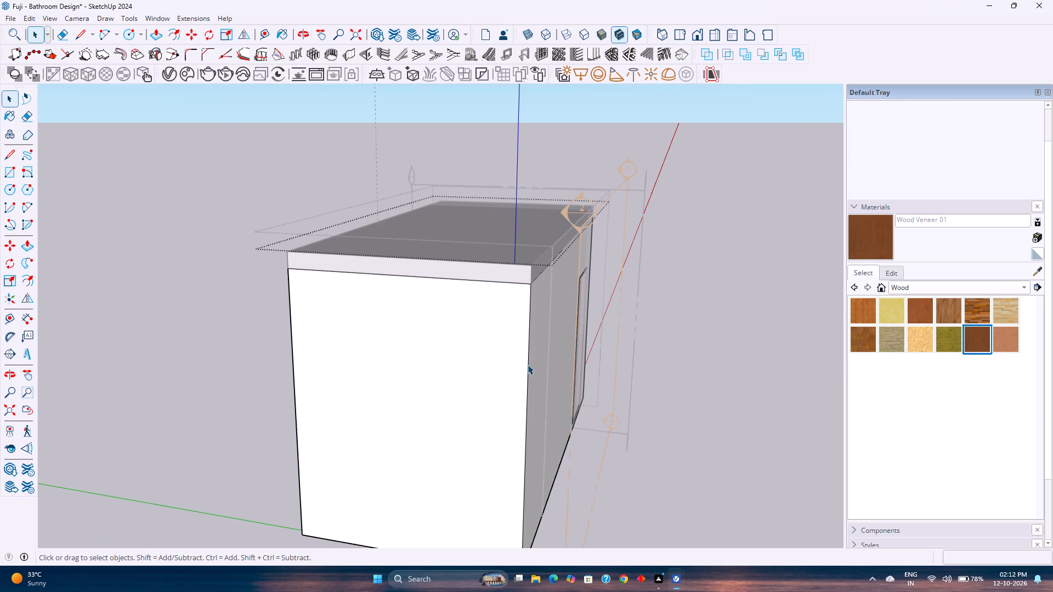
left_click(528, 365)
key("m")
key("Return")
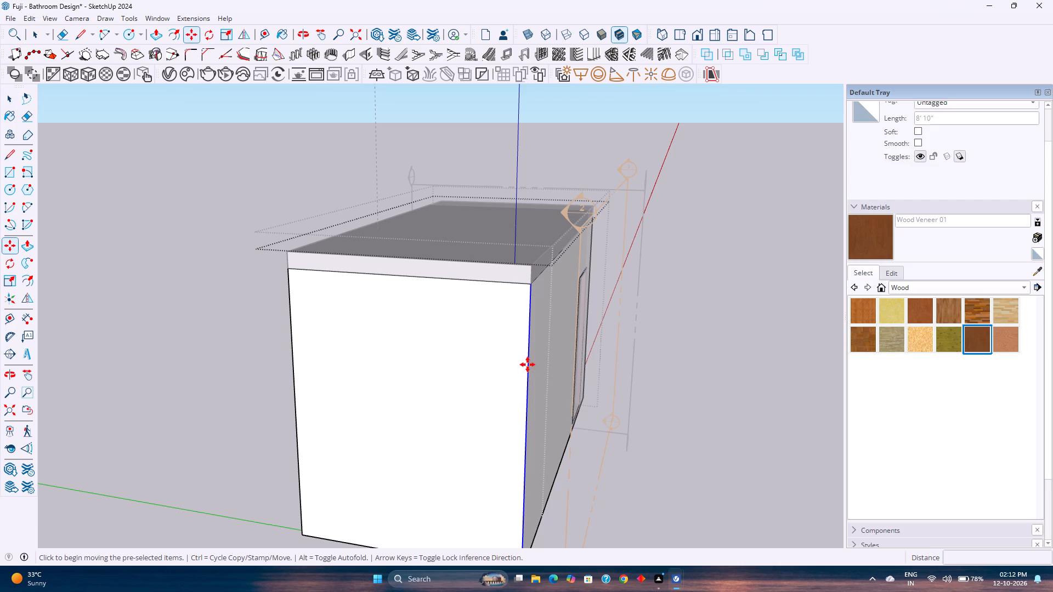
left_click(528, 365)
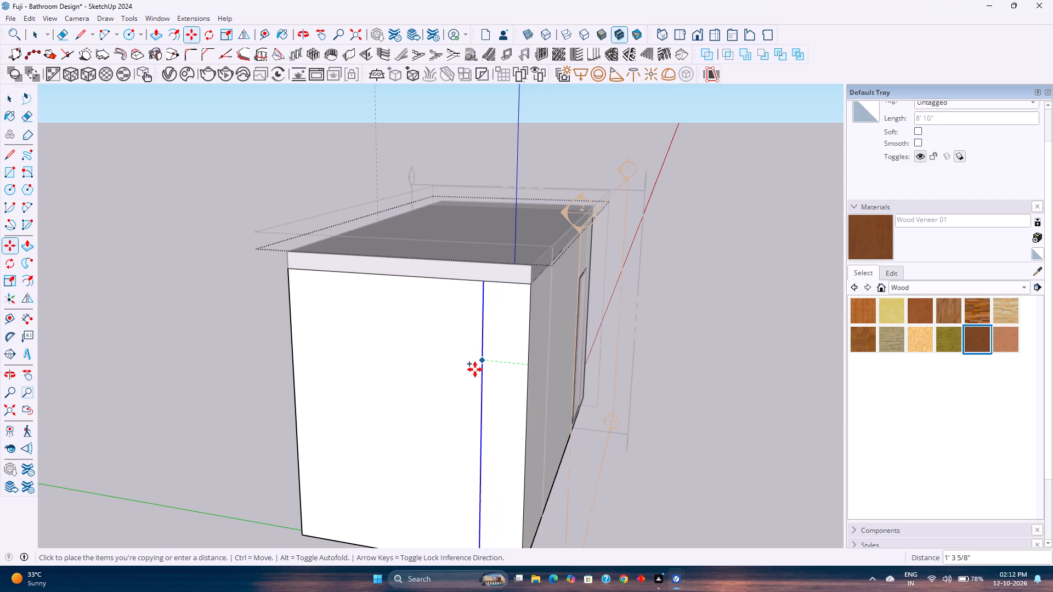
key("Left")
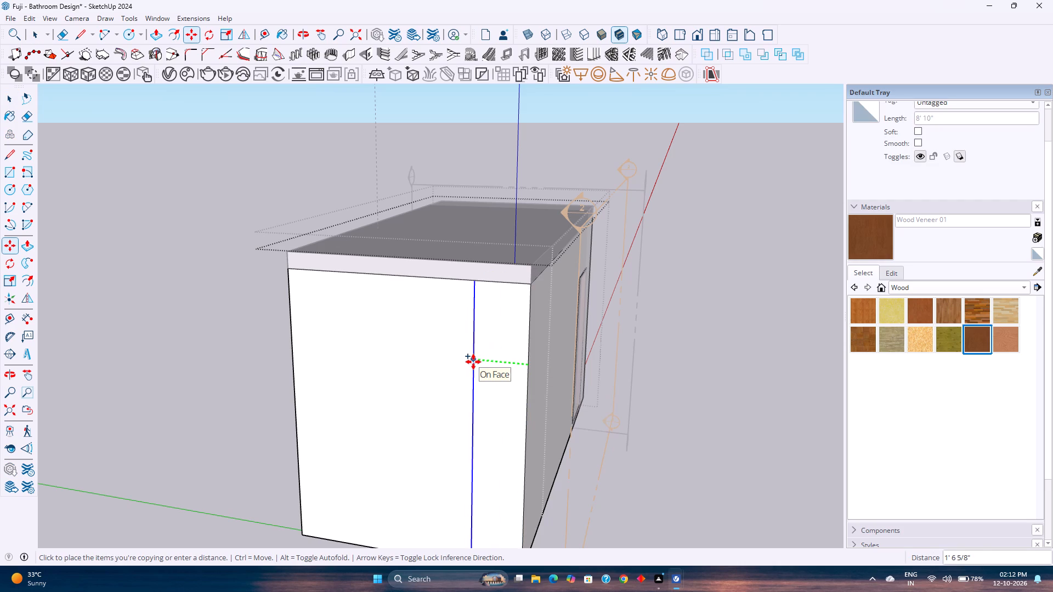
key("6")
key("Return")
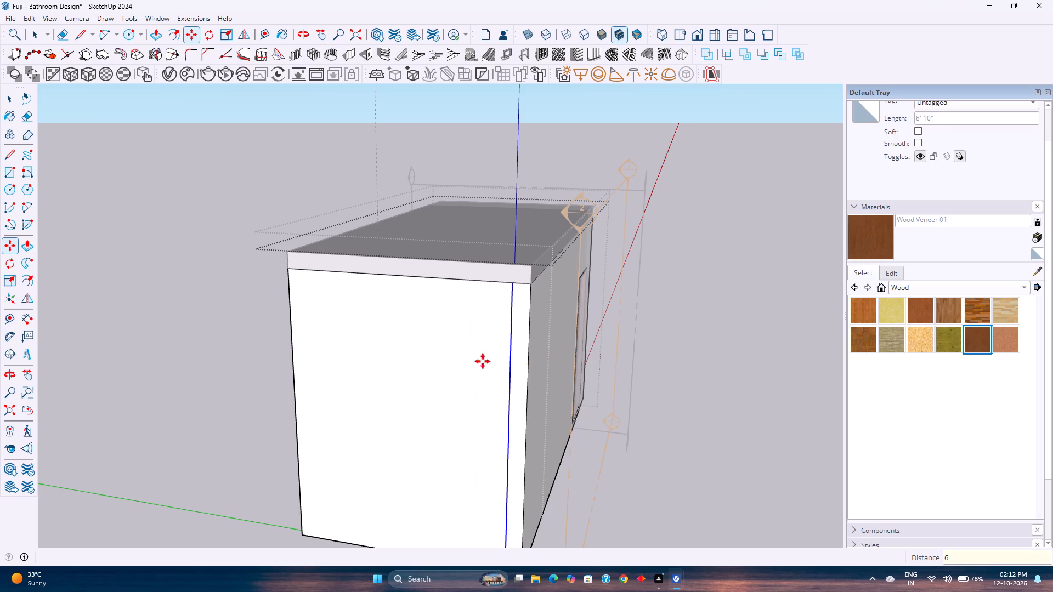
Push the 6" wide strip about 7' 8" along the door-side wall, stopping short of the doorway.
key("p")
left_click(518, 391)
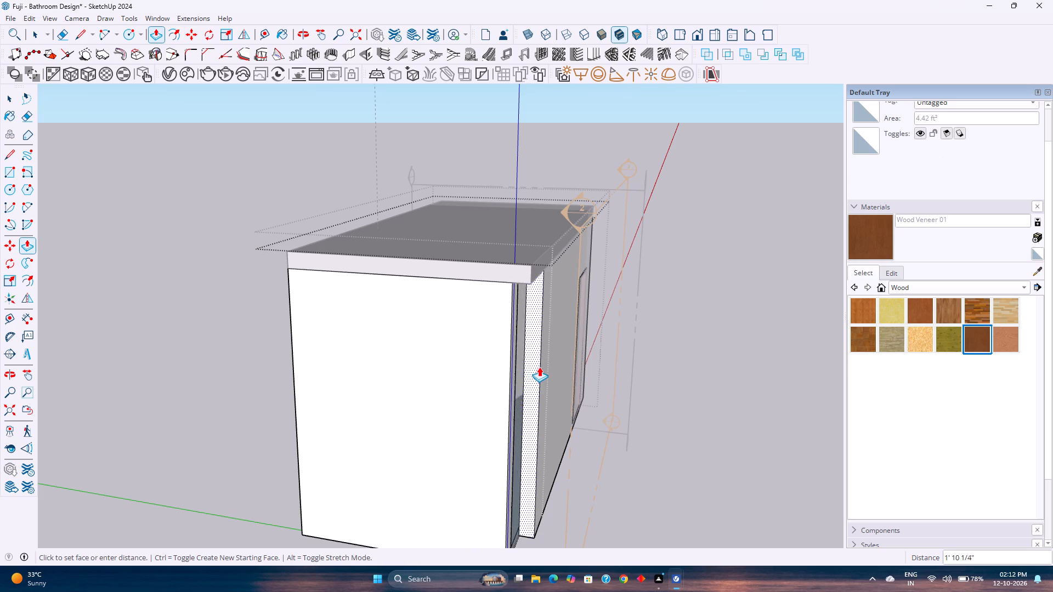
scroll(574, 388, "up", 3)
middle_click_drag(571, 389, 455, 358)
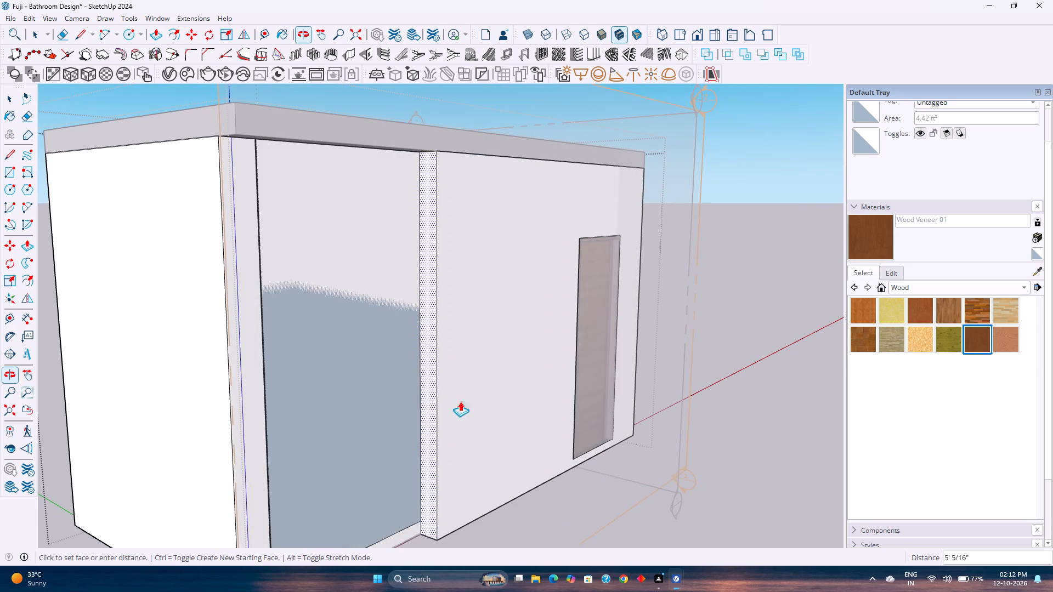
left_click(559, 420)
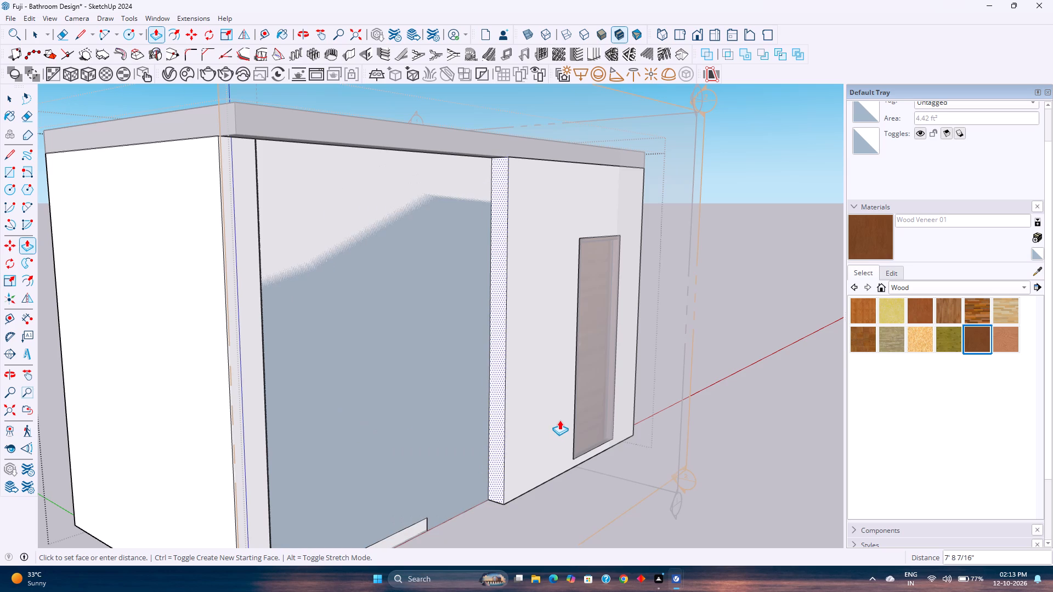
key("space")
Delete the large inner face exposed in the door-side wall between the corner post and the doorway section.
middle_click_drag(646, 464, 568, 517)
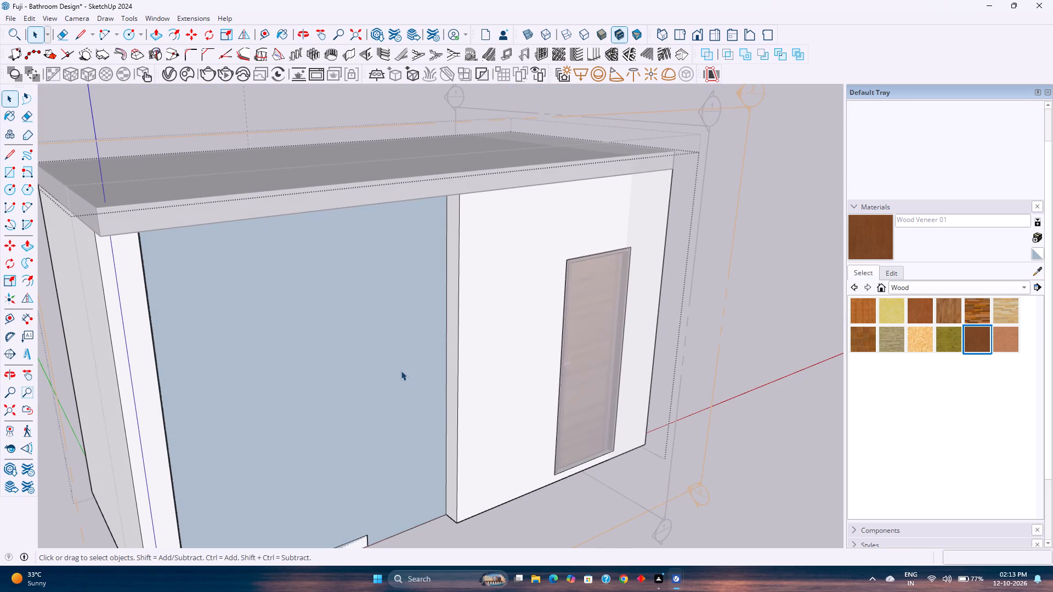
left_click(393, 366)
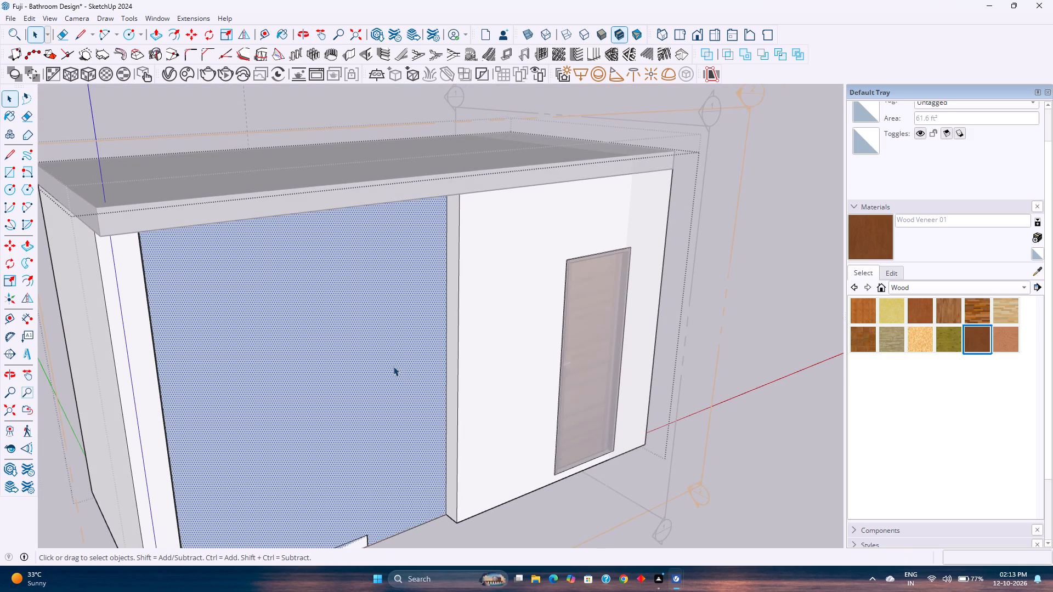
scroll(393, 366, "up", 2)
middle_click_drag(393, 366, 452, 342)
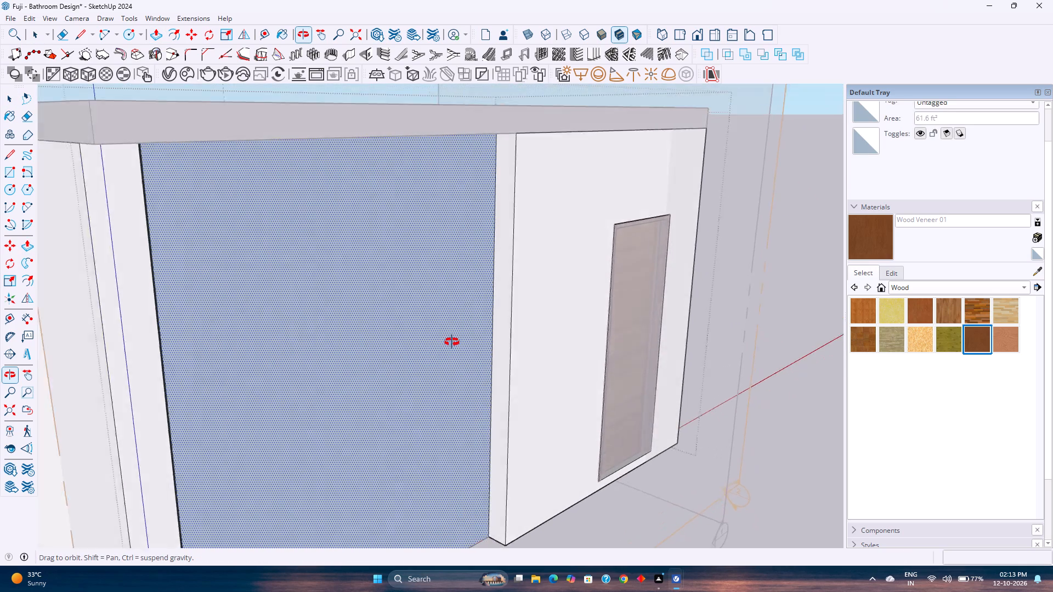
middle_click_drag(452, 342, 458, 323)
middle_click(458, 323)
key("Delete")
Examine the shower, toilet and vanity through the opening in the door-side wall from inside and outside angles.
middle_click_drag(473, 344, 561, 367)
scroll(561, 367, "up", 8)
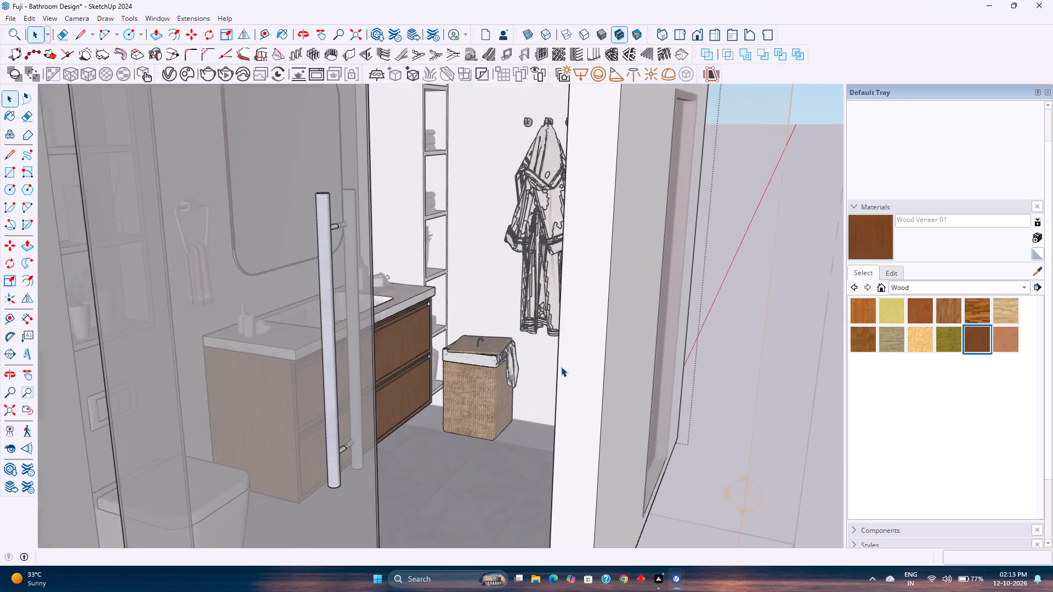
scroll(561, 367, "up", 2)
middle_click_drag(561, 367, 391, 369)
scroll(390, 369, "down", 3)
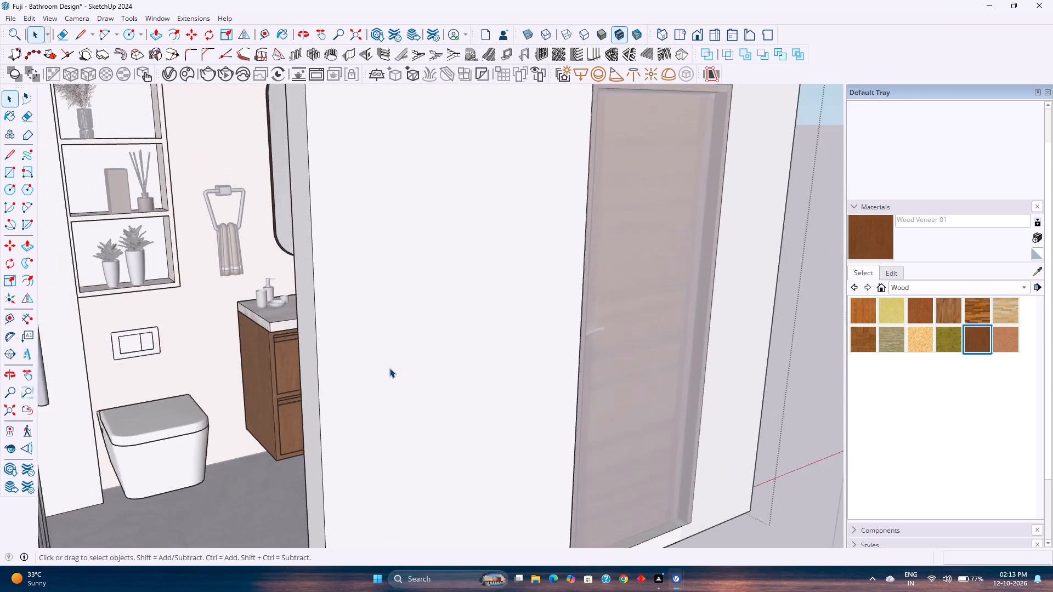
scroll(389, 368, "down", 9)
middle_click_drag(389, 368, 347, 342)
scroll(347, 342, "up", 1)
middle_click_drag(348, 341, 518, 349, "shift")
middle_click_drag(559, 354, 458, 331)
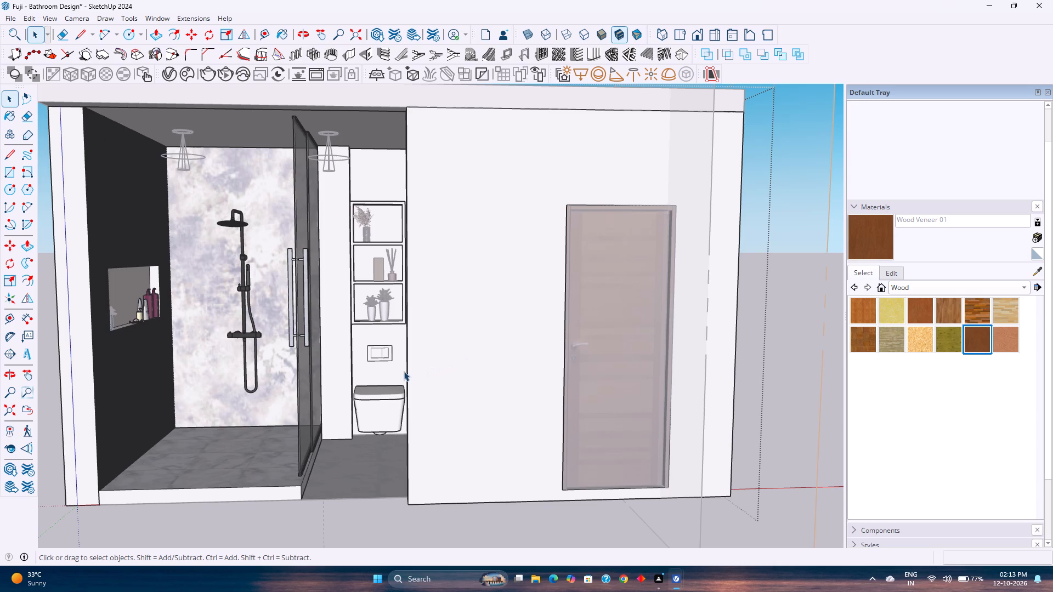
scroll(404, 371, "up", 2)
scroll(404, 371, "up", 1, "shift")
middle_click_drag(404, 371, 486, 388, "shift")
middle_click_drag(489, 390, 474, 391)
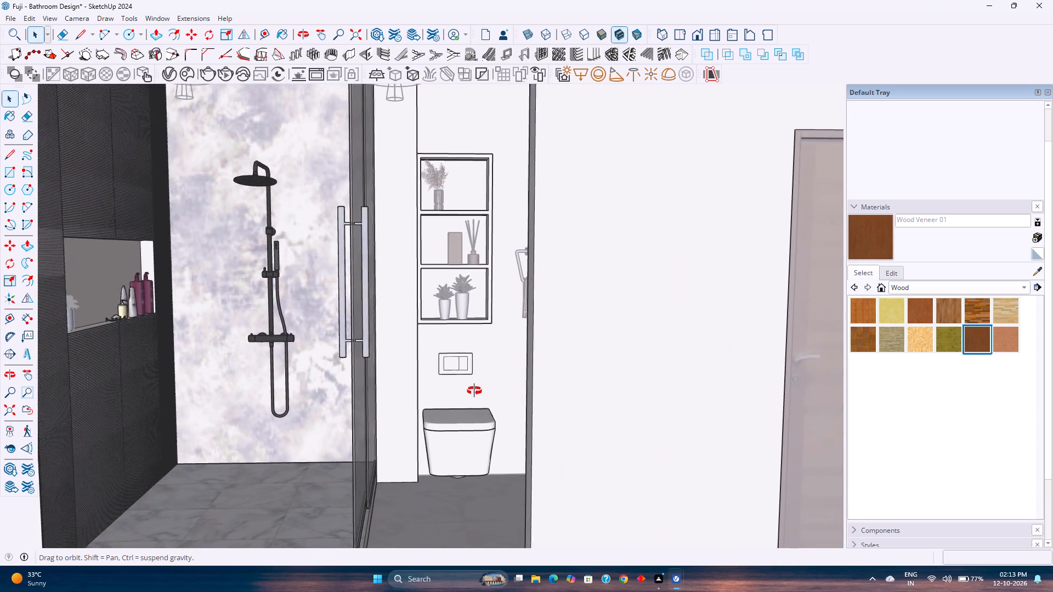
middle_click_drag(474, 391, 477, 403)
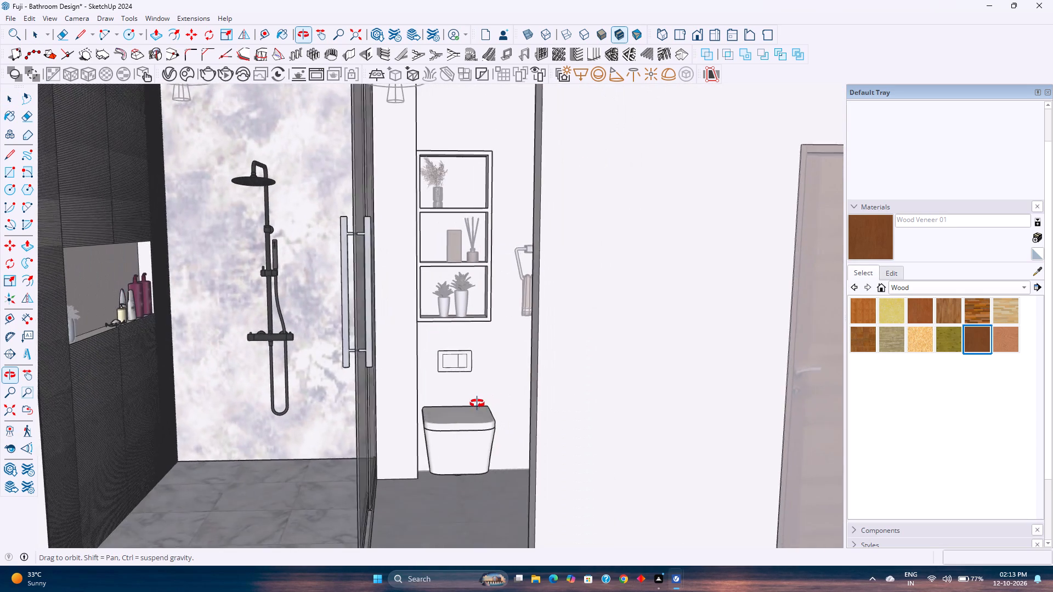
middle_click_drag(477, 403, 466, 395)
scroll(538, 391, "up", 3)
middle_click(538, 391)
scroll(536, 389, "down", 2)
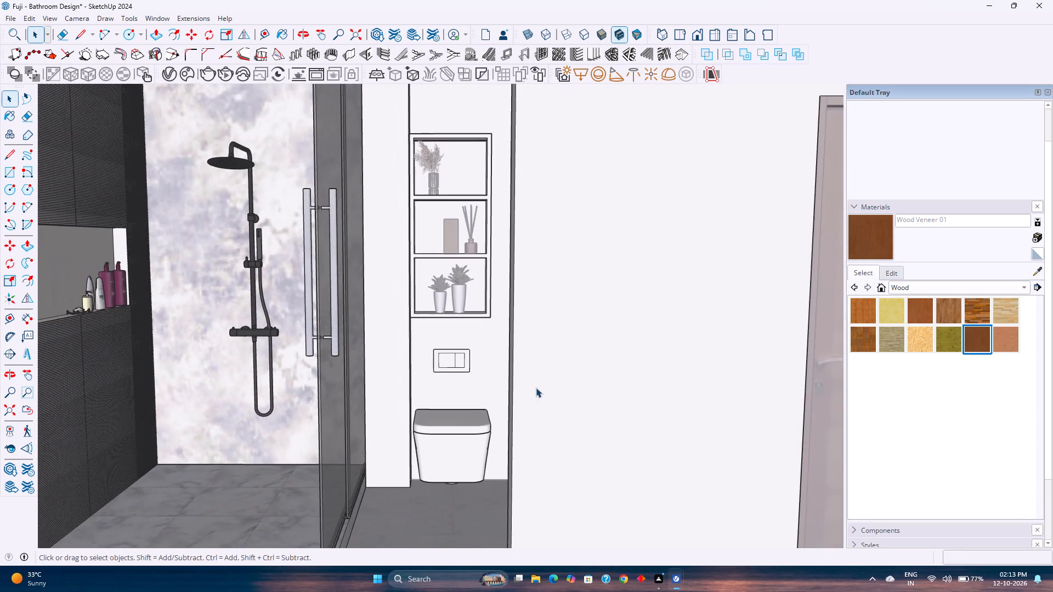
middle_click_drag(536, 386, 736, 414)
middle_click_drag(733, 412, 545, 393, "shift")
scroll(537, 388, "down", 2)
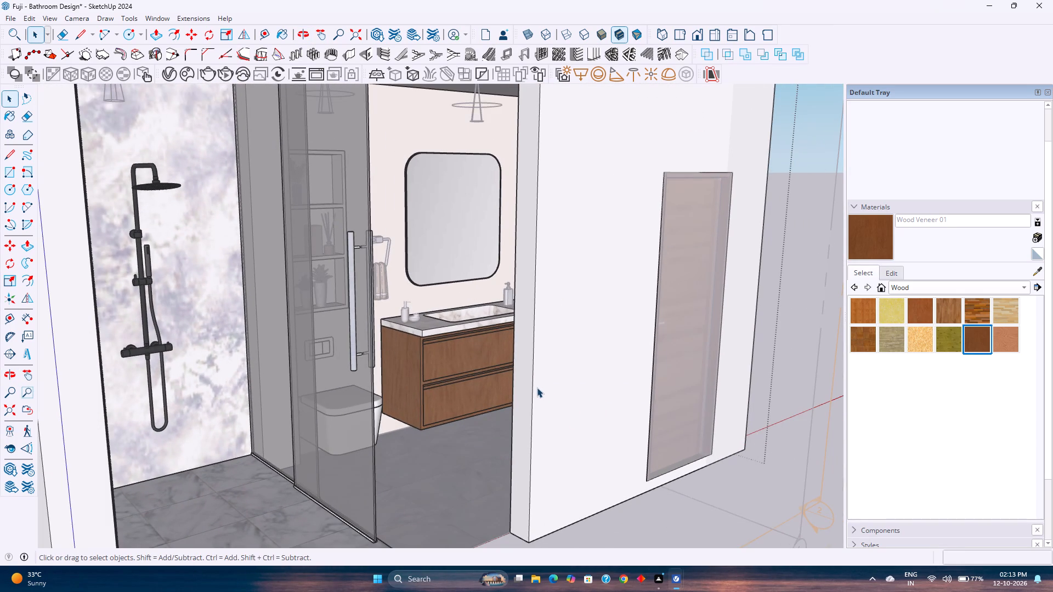
scroll(535, 388, "down", 6)
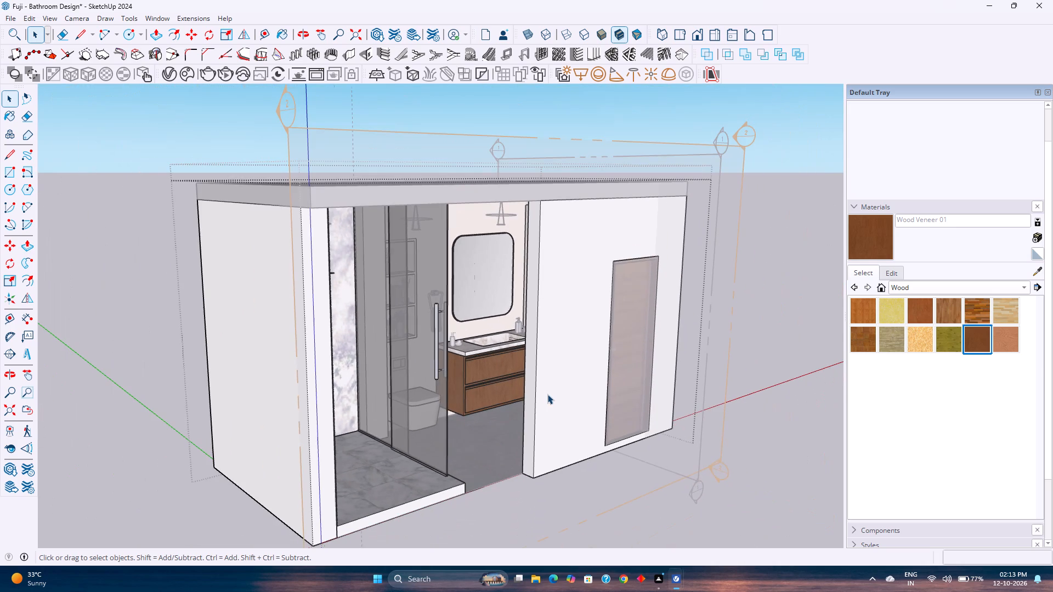
Undo the wall opening and the edits before it, leaving the wall group, back to the section cut along the door wall.
key("ctrl+z")
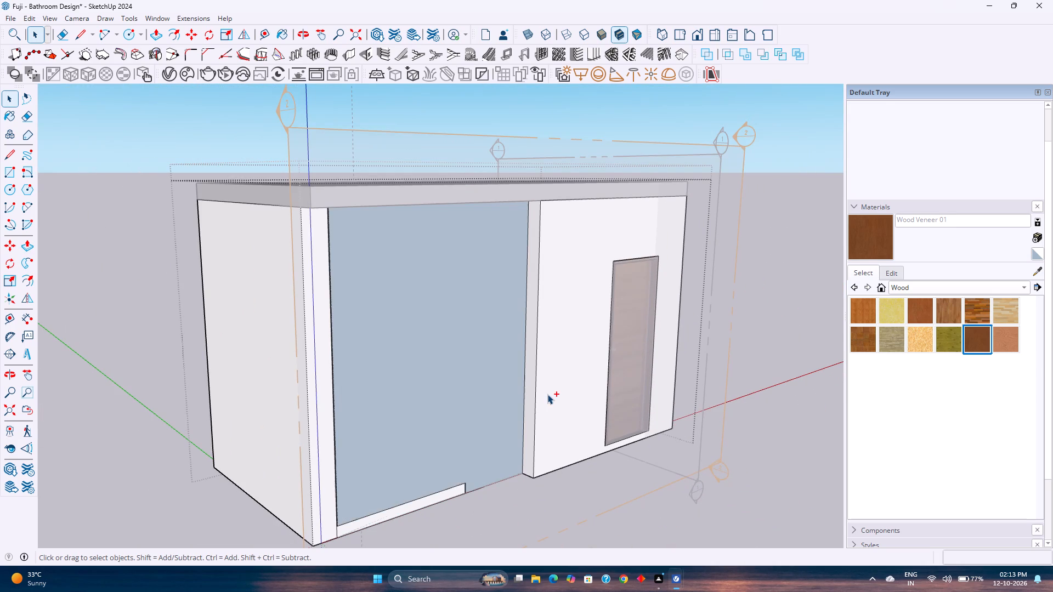
key("ctrl+z")
key("ctrl+z")
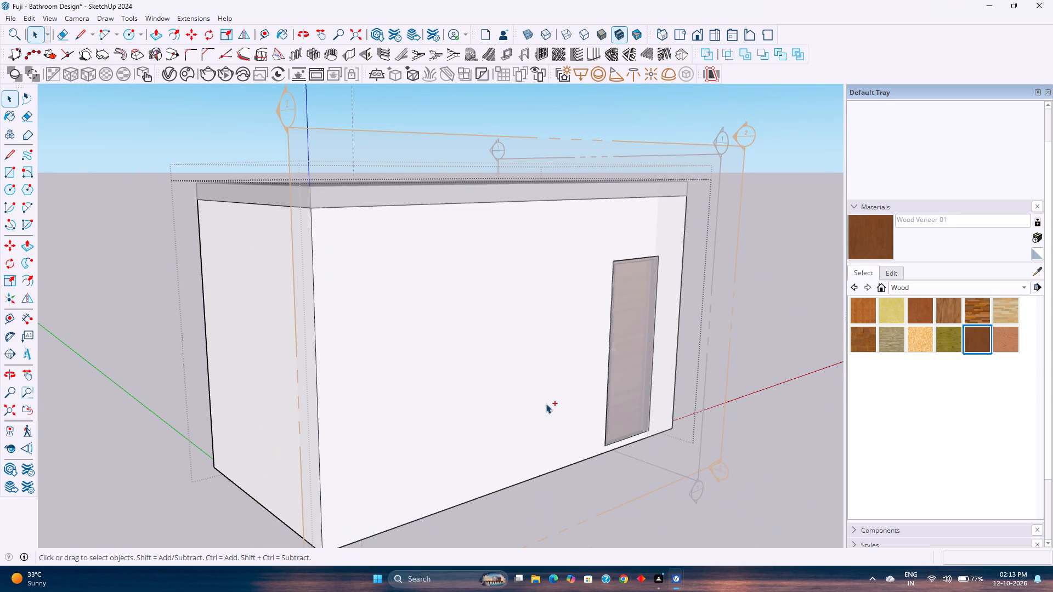
key("ctrl+z")
left_click(788, 408)
key("ctrl+z")
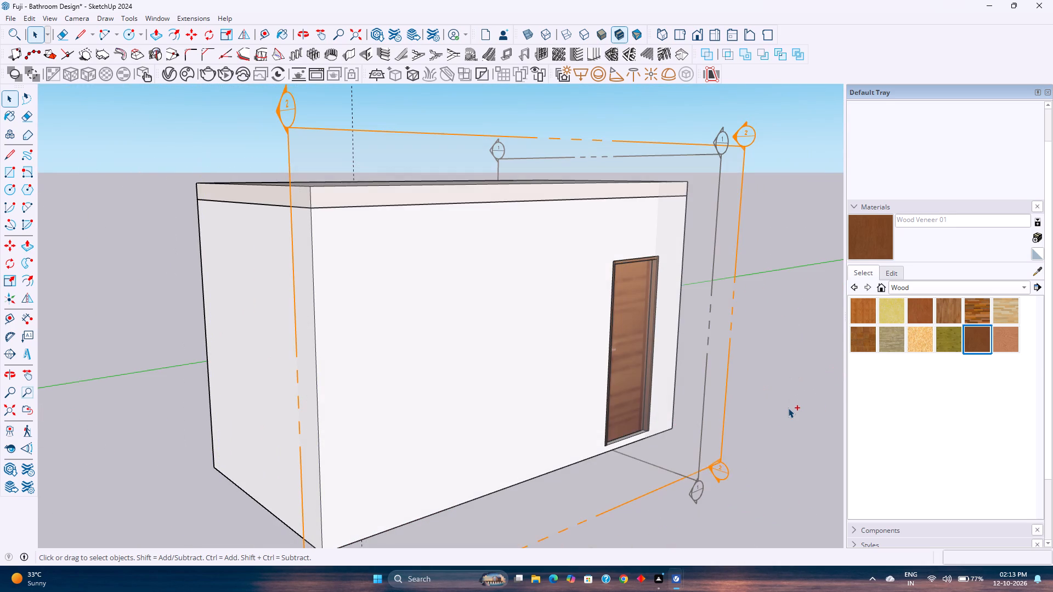
key("ctrl+z")
key("ctrl+z")
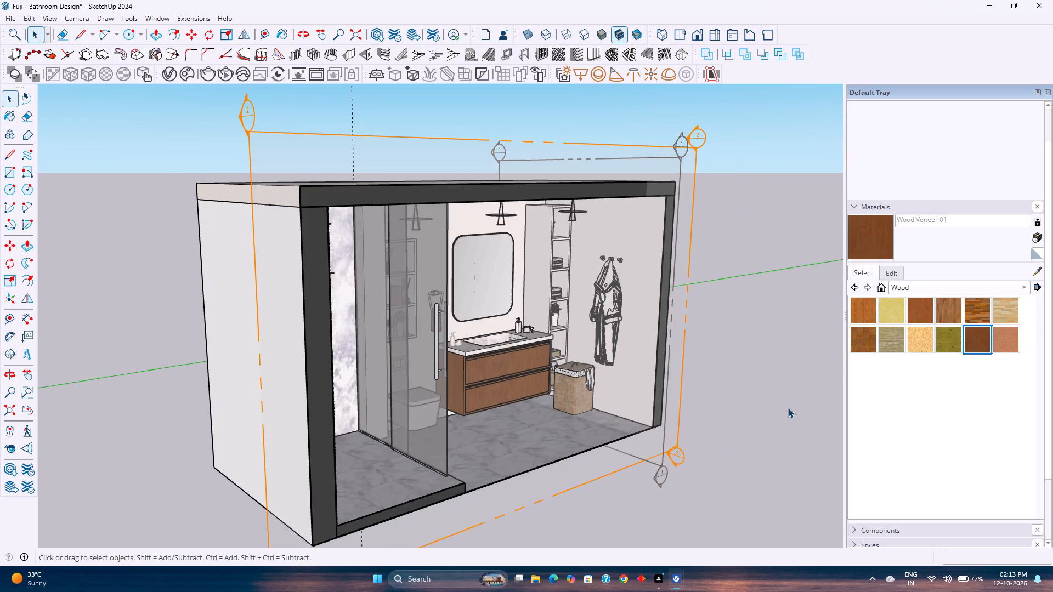
Set the standard Right view of the sectioned bathroom and frame the interior from shower to laundry basket.
middle_click_drag(788, 408, 626, 389)
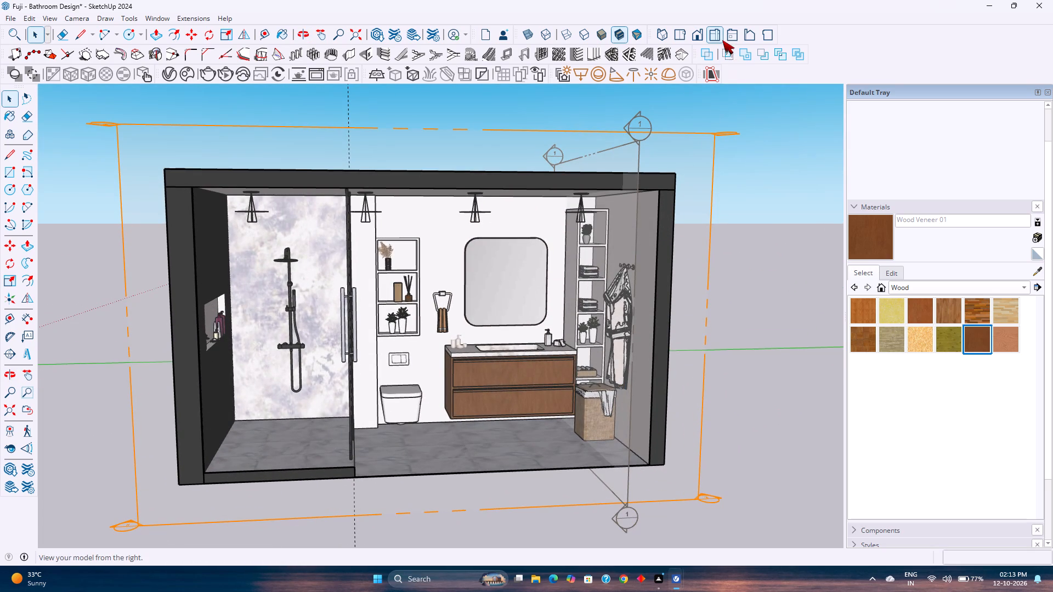
left_click(719, 36)
scroll(490, 310, "up", 1)
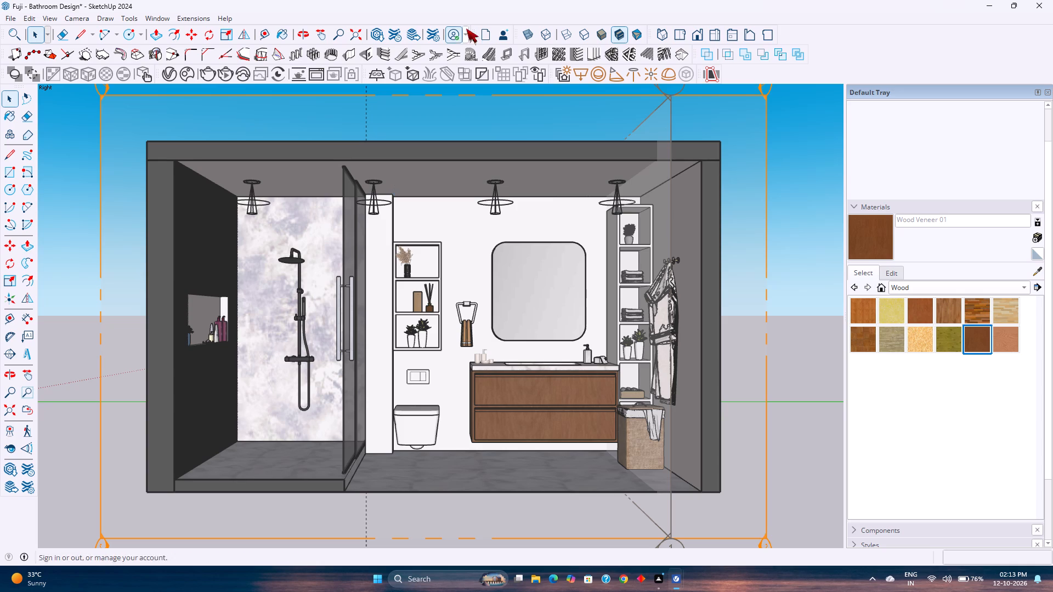
left_click(714, 35)
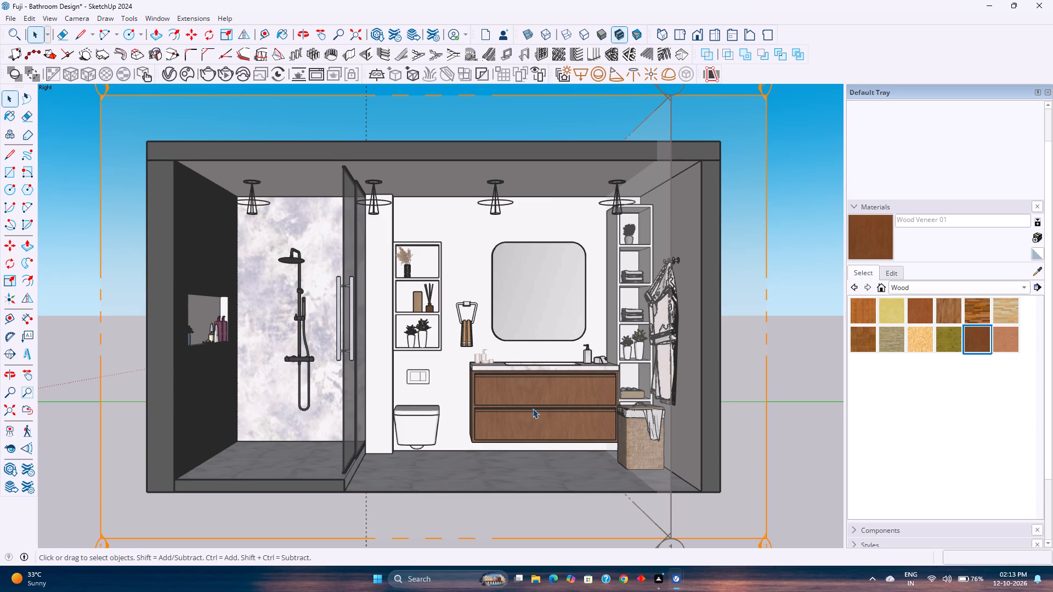
scroll(505, 418, "up", 2)
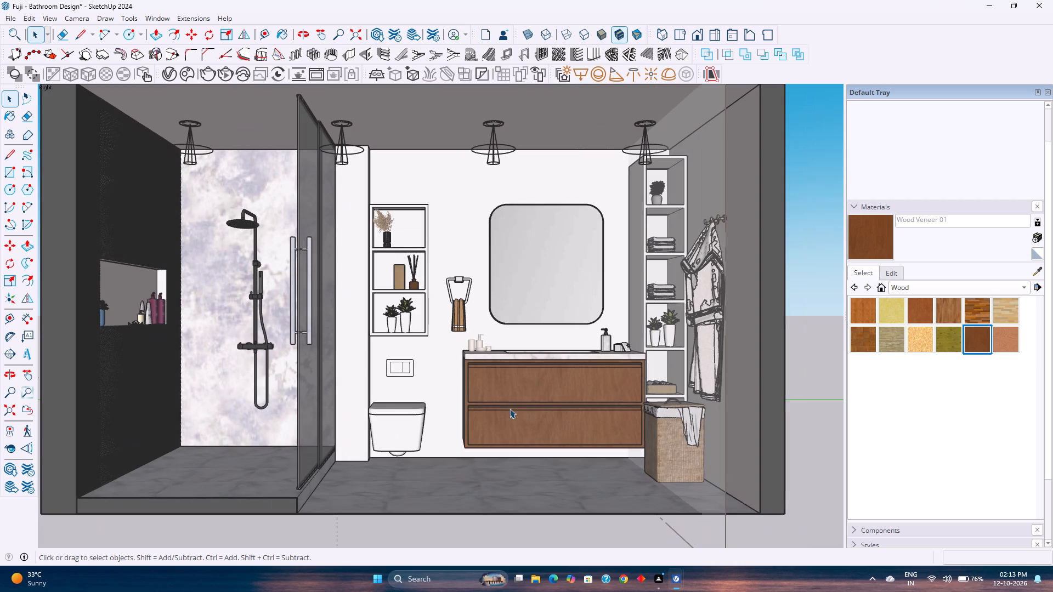
middle_click_drag(528, 266, 541, 282, "shift")
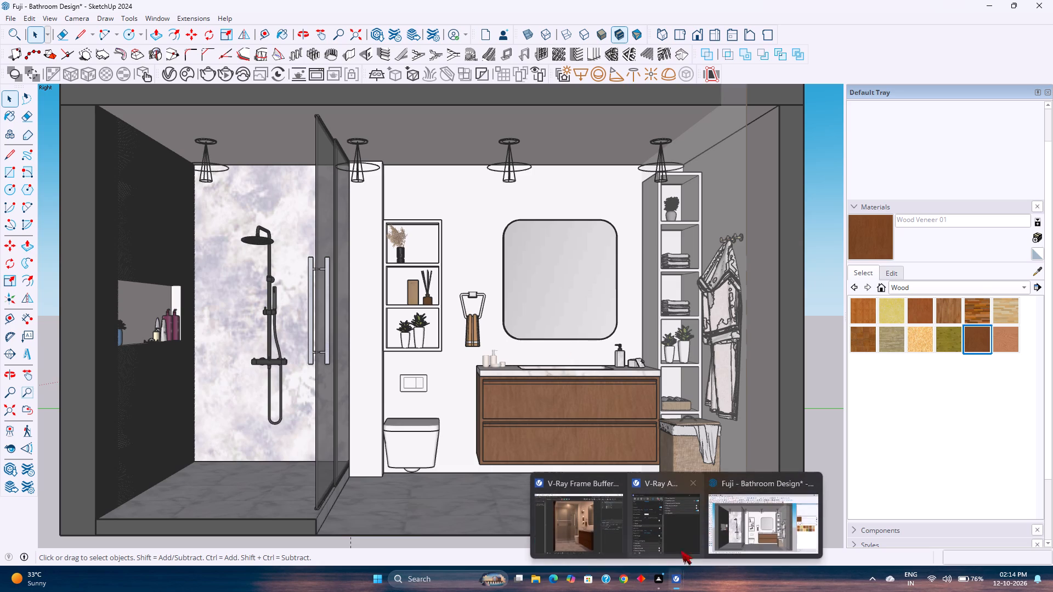
Start an interactive V-Ray render of the sectioned front view in the Frame Buffer.
left_click(635, 531)
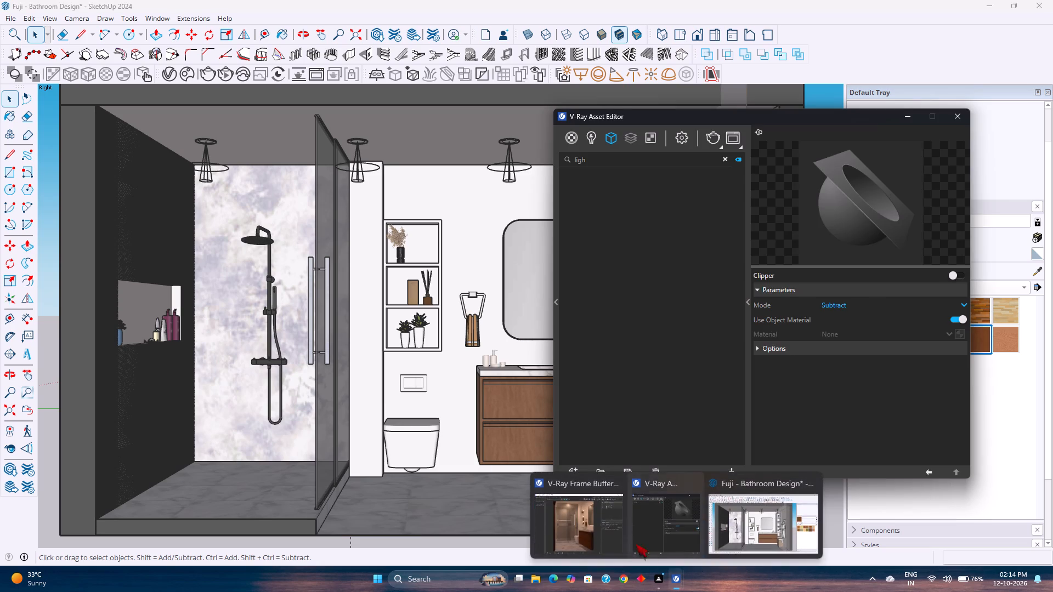
left_click(632, 540)
left_click(611, 532)
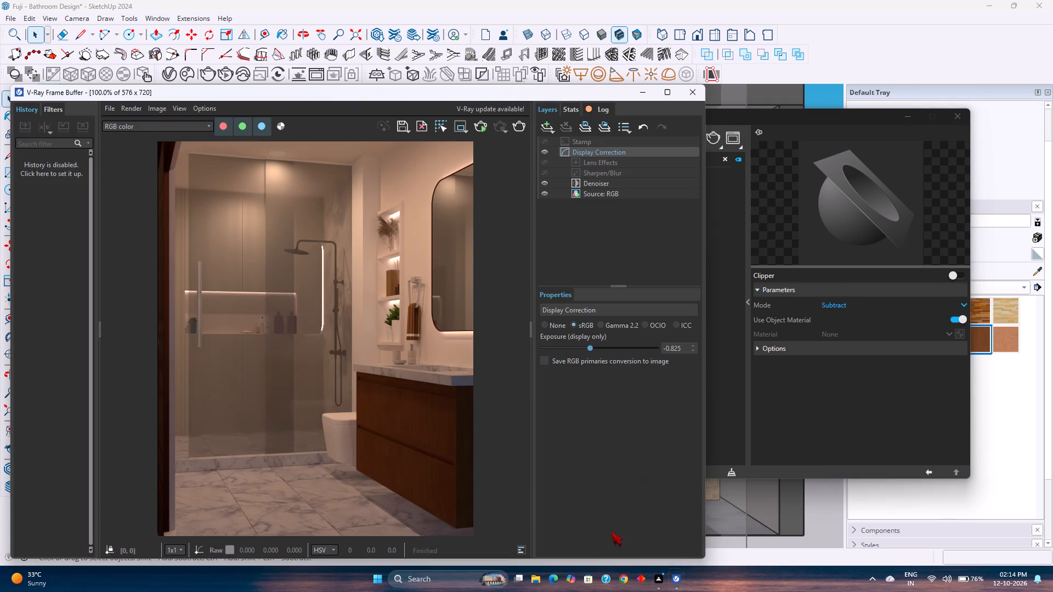
left_click(473, 123)
left_click(910, 116)
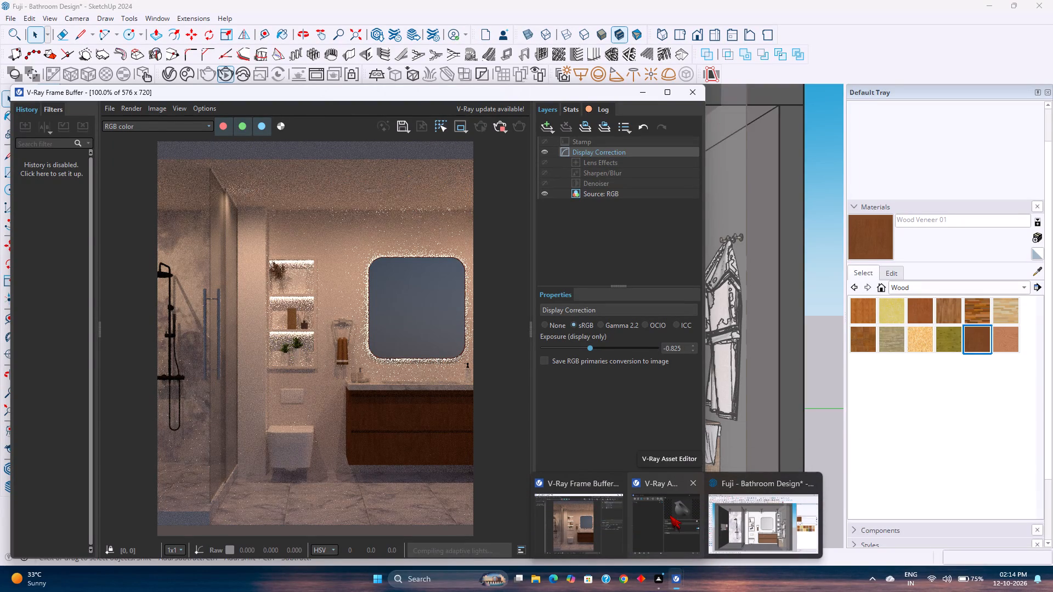
Set the V-Ray render output's aspect ratio to 16:9 - Widescreen.
left_click(670, 515)
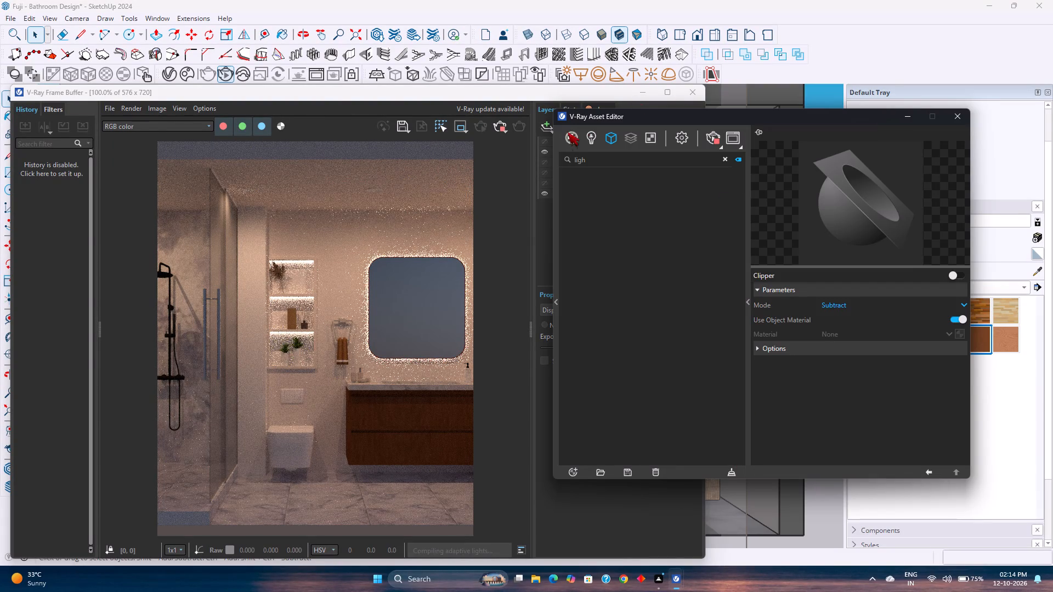
left_click(589, 133)
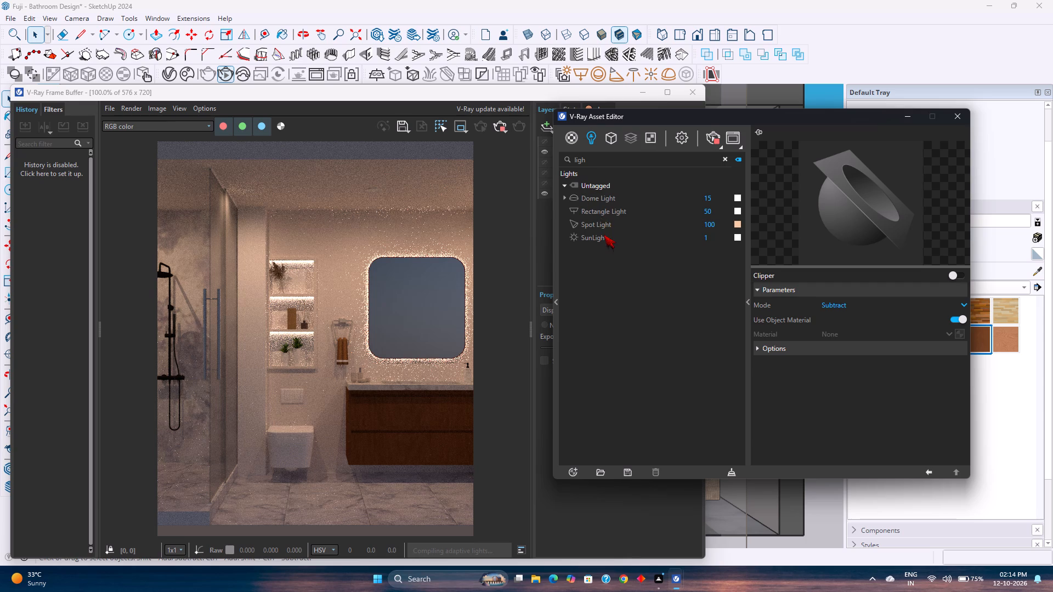
left_click(685, 142)
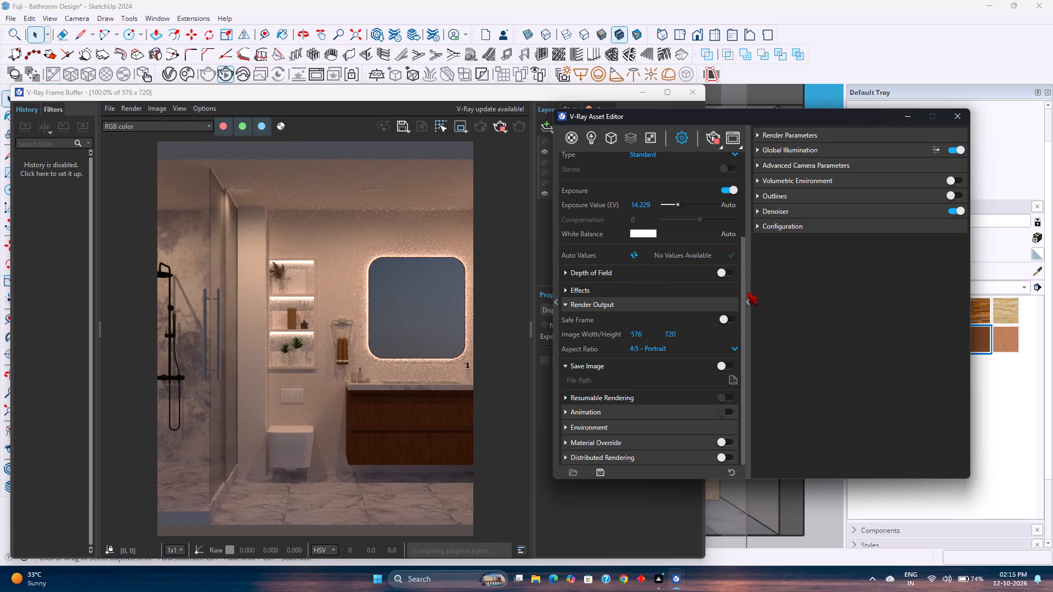
left_click(705, 350)
left_click(676, 361)
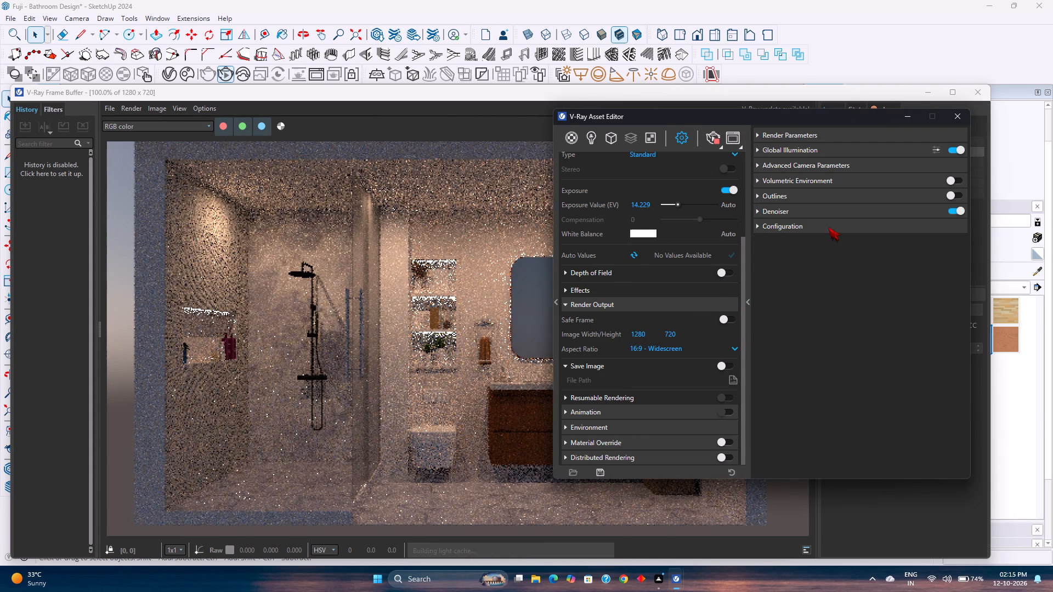
Set the render output's image width to 2160 and inspect the enlarged render in the Frame Buffer.
left_click(687, 337)
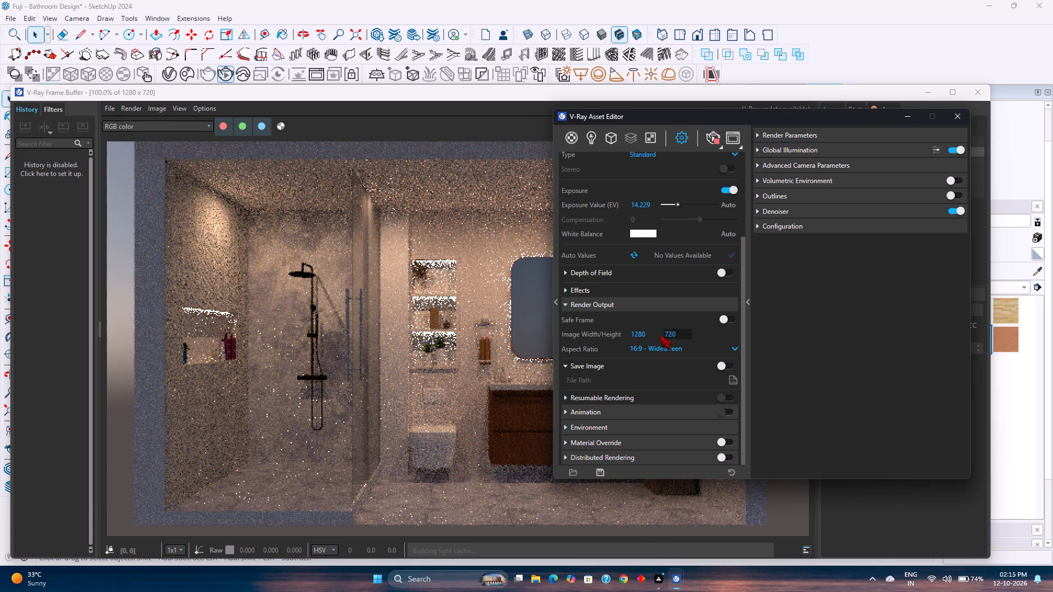
double_click(657, 334)
type("210")
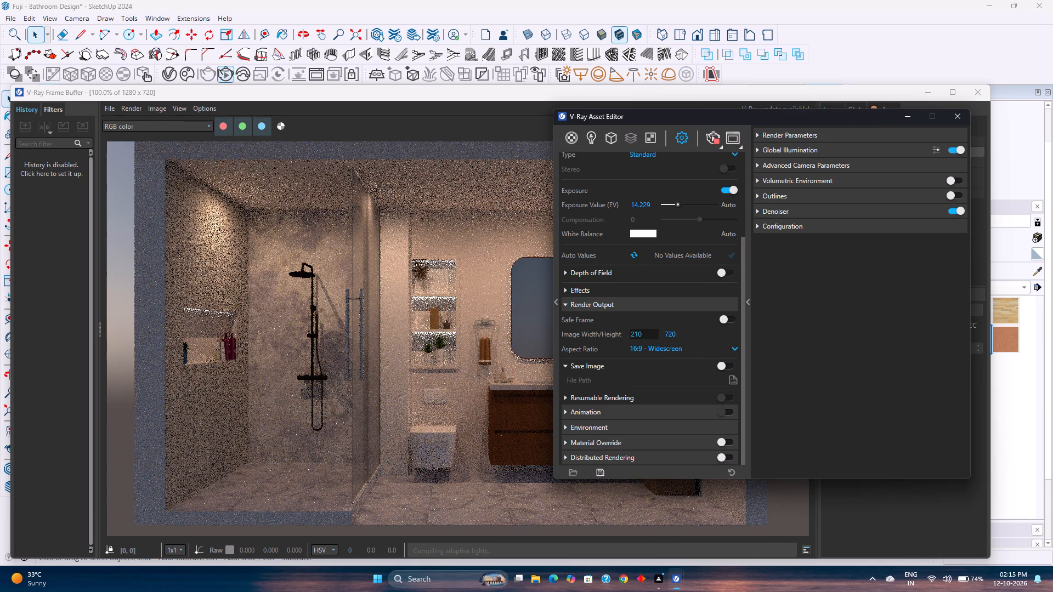
key("BackSpace")
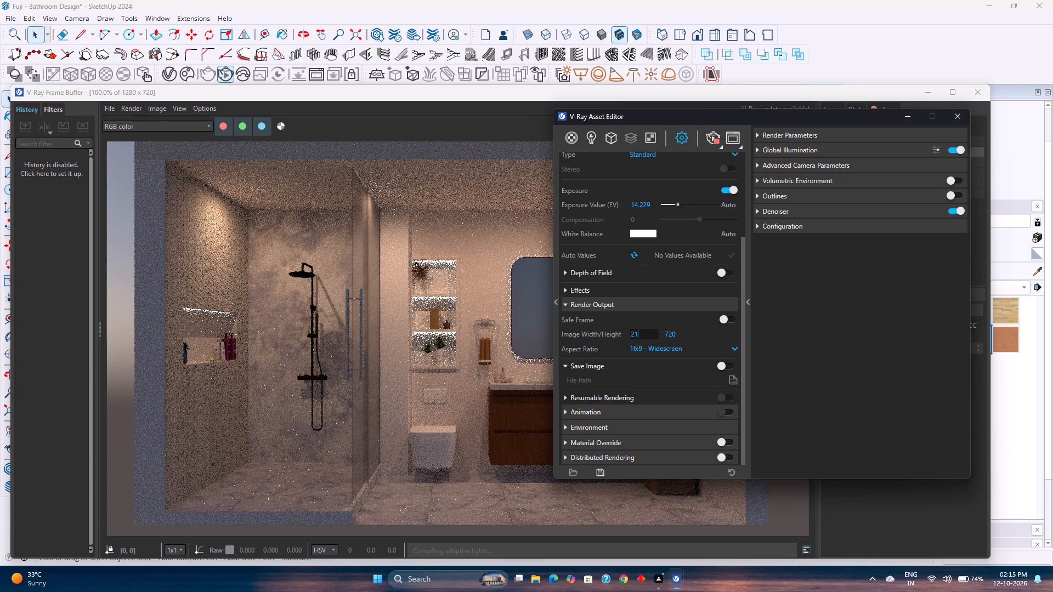
type("60")
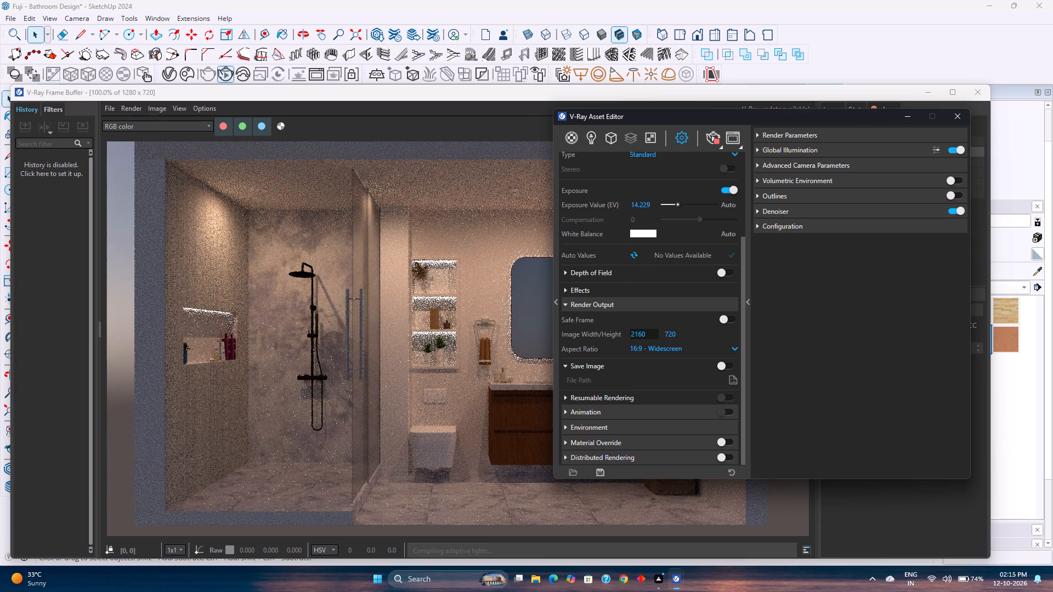
left_click(682, 338)
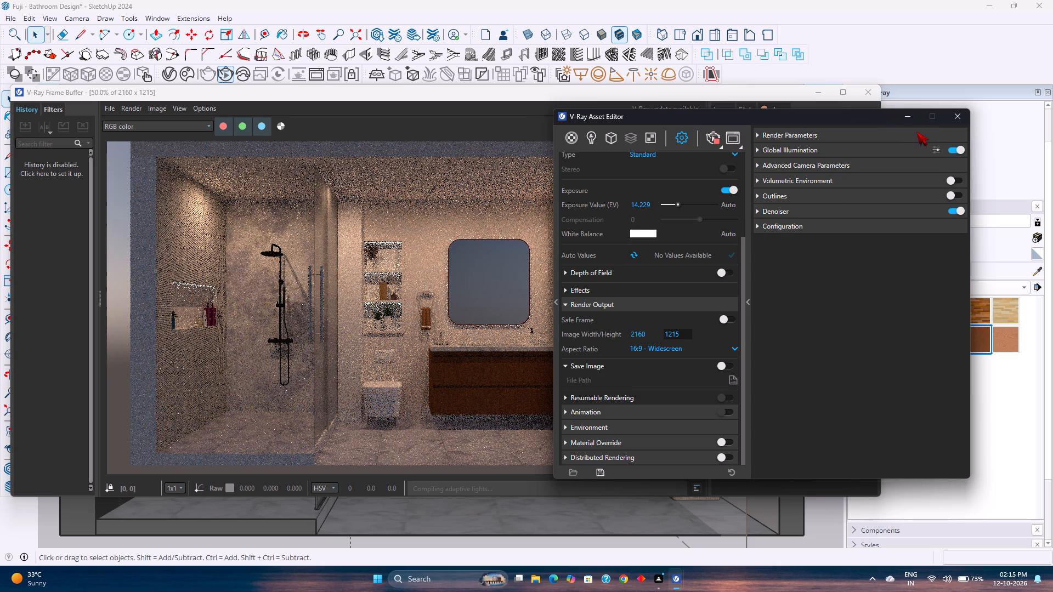
left_click(918, 118)
scroll(380, 328, "up", 1)
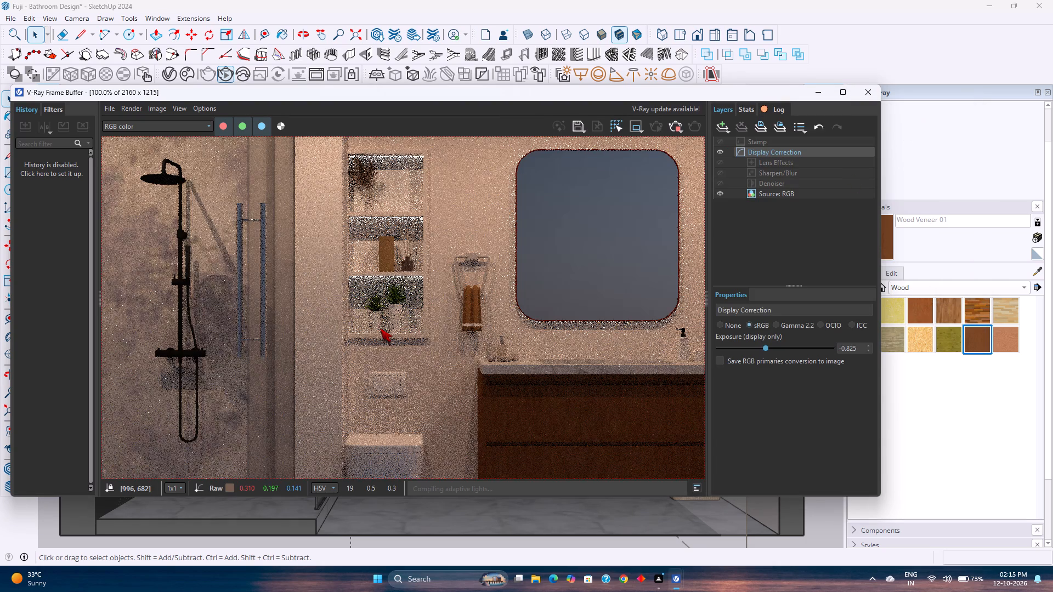
scroll(380, 328, "down", 2)
scroll(379, 326, "up", 1)
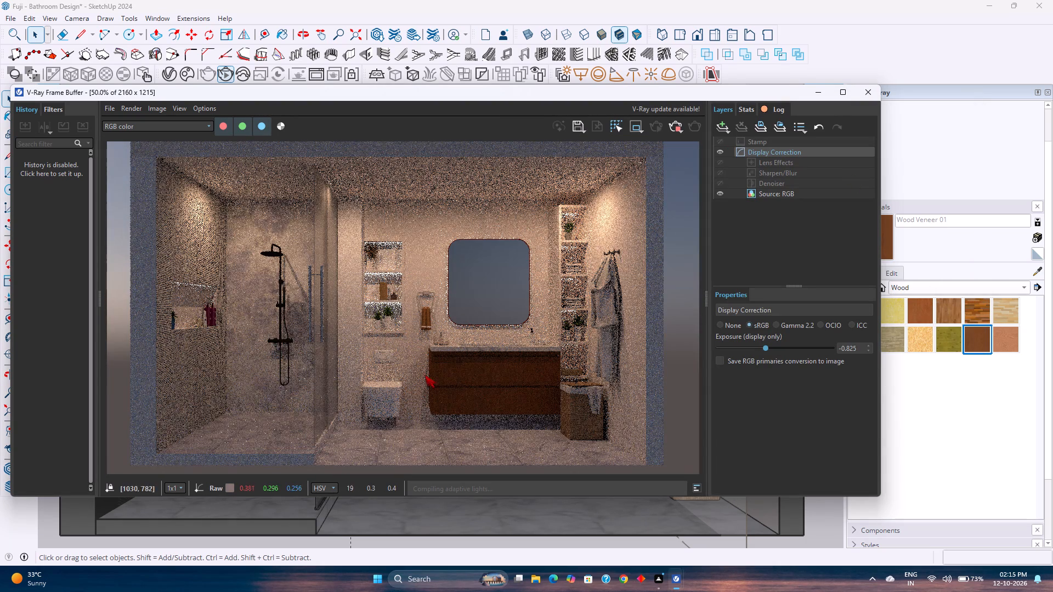
Set the V-Ray render output's image width to 1280, keeping the 16:9 widescreen ratio.
scroll(508, 417, "down", 1)
scroll(509, 415, "up", 1)
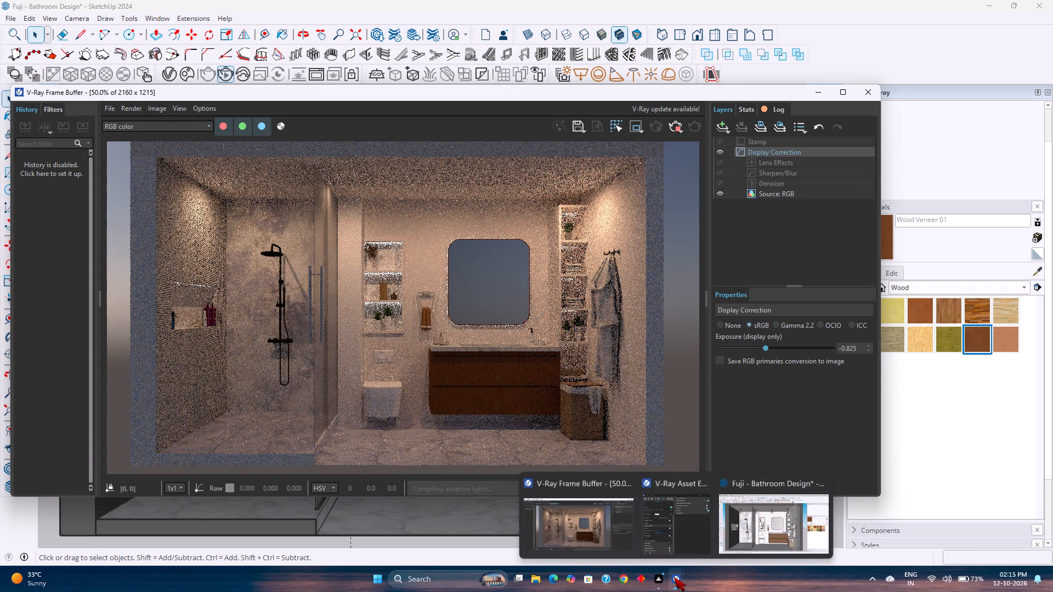
left_click(685, 549)
double_click(652, 335)
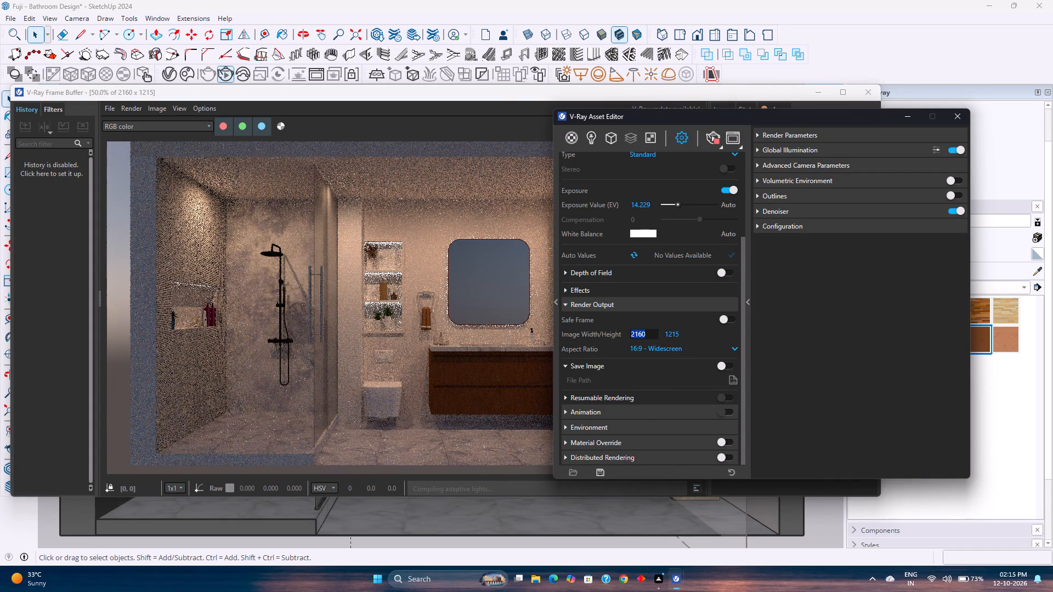
type("1280")
key("Return")
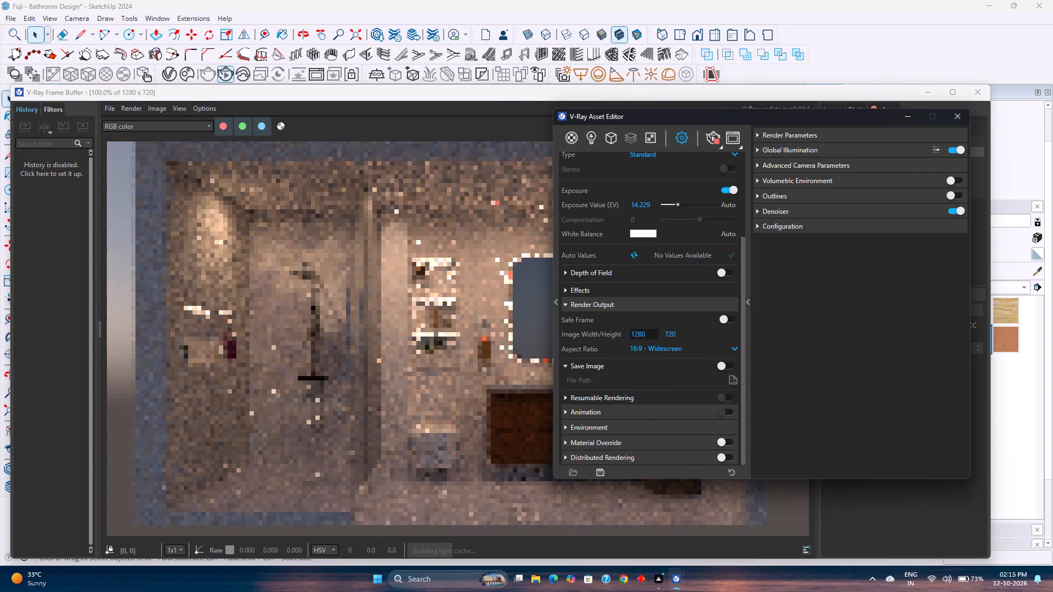
left_click(908, 122)
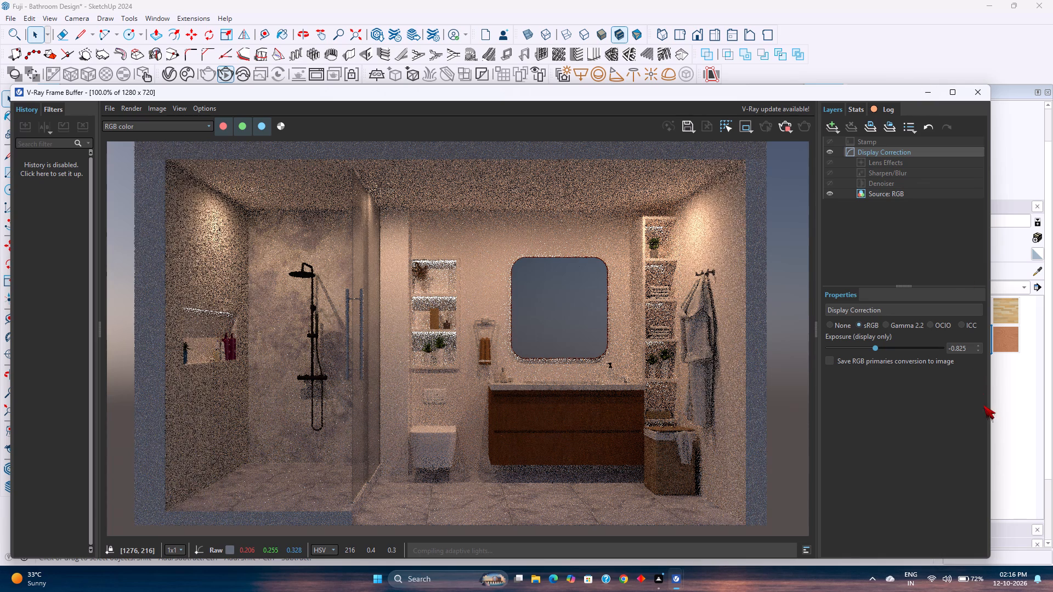
Narrow the V-Ray Frame Buffer so the model shows beside it, and fit the whole render inside it.
left_click_drag(992, 408, 607, 325)
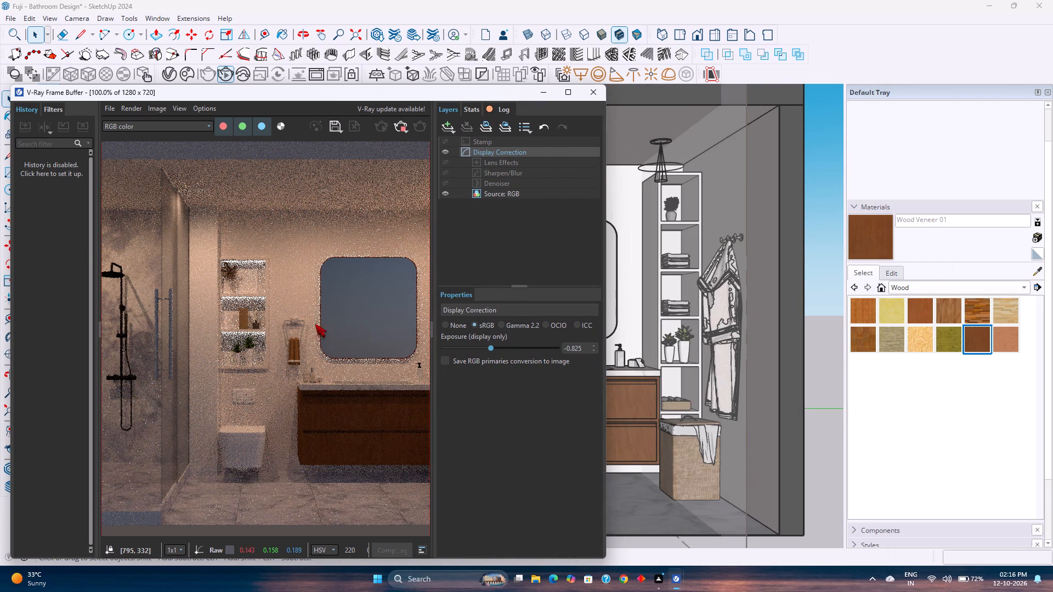
scroll(288, 323, "down", 3)
scroll(288, 323, "up", 2)
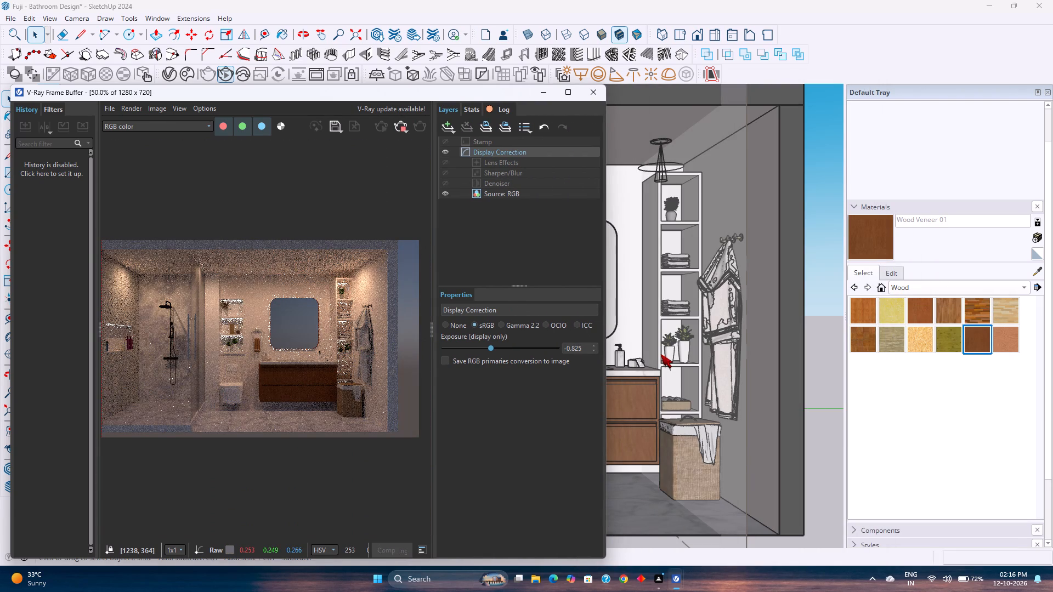
scroll(701, 359, "up", 1)
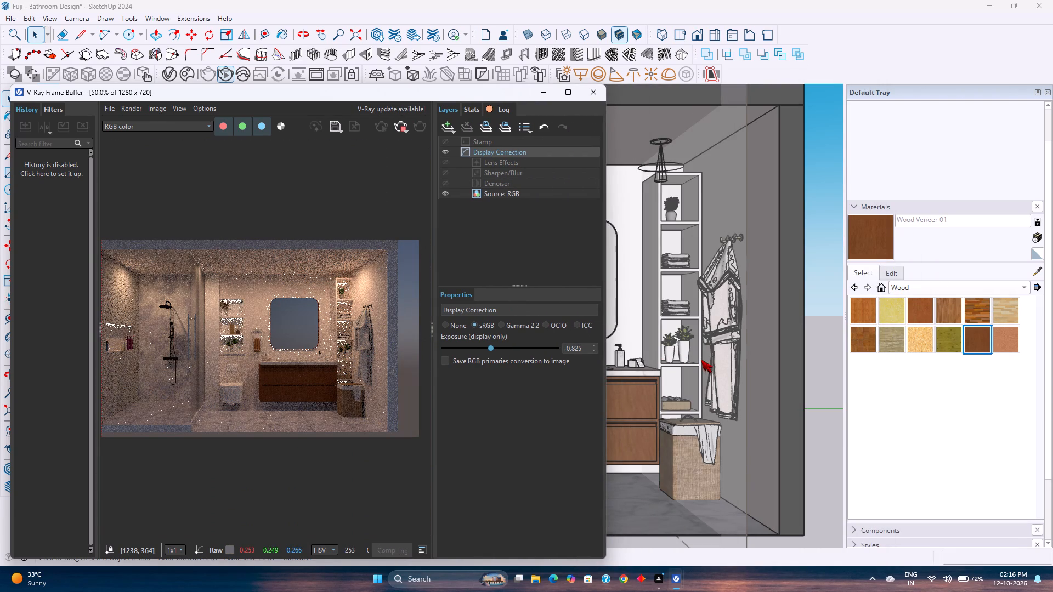
Reframe the straight-on sectioned view closer so the bathroom interior fills the widescreen render, and put the Frame Buffer away.
left_click(701, 359)
scroll(701, 359, "up", 1)
scroll(701, 359, "down", 2)
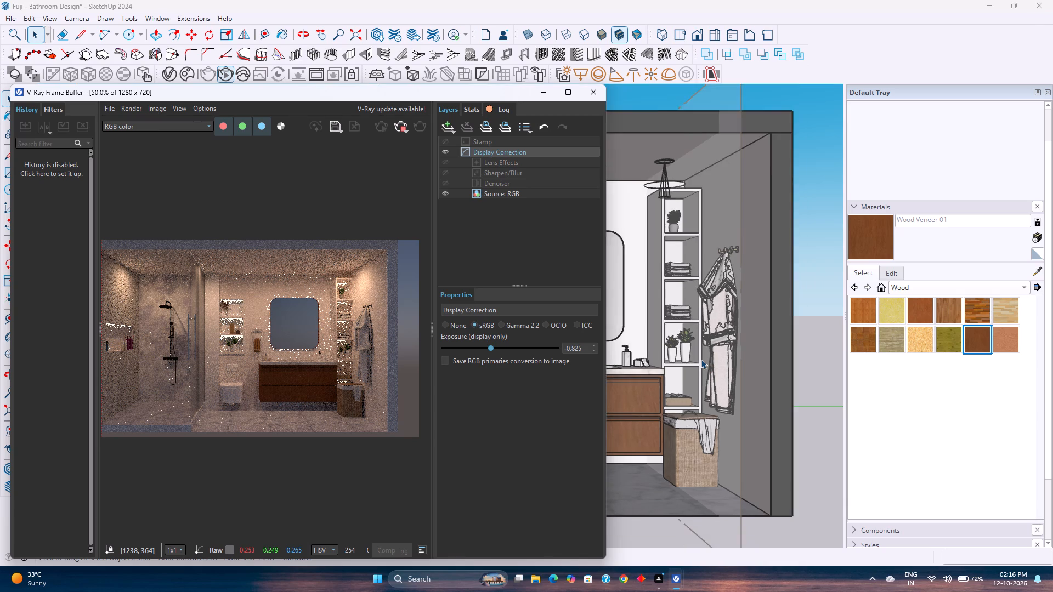
scroll(701, 359, "up", 2)
middle_click_drag(701, 359, 734, 363, "shift")
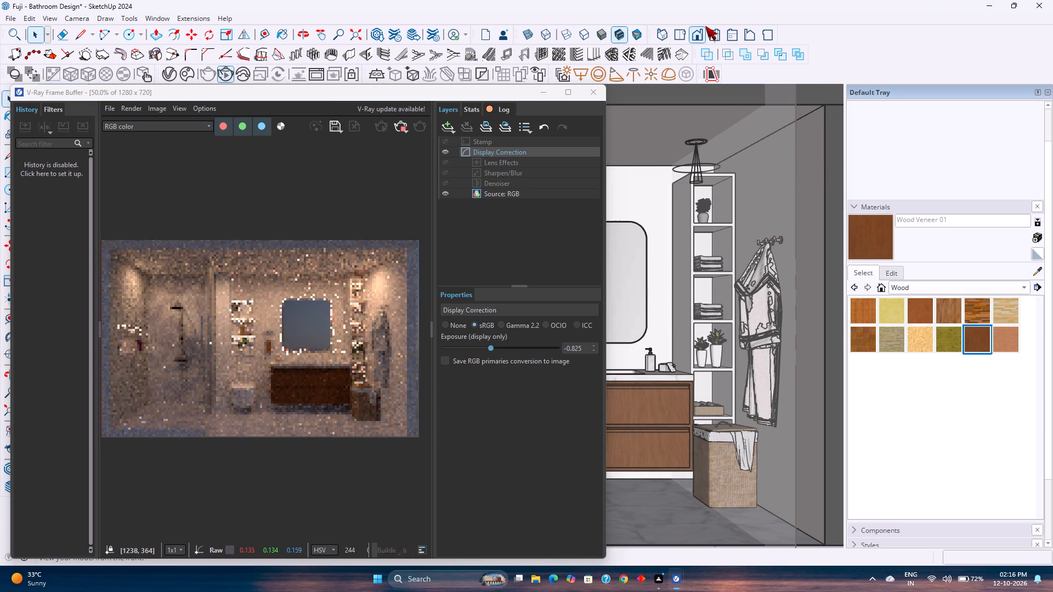
left_click(712, 38)
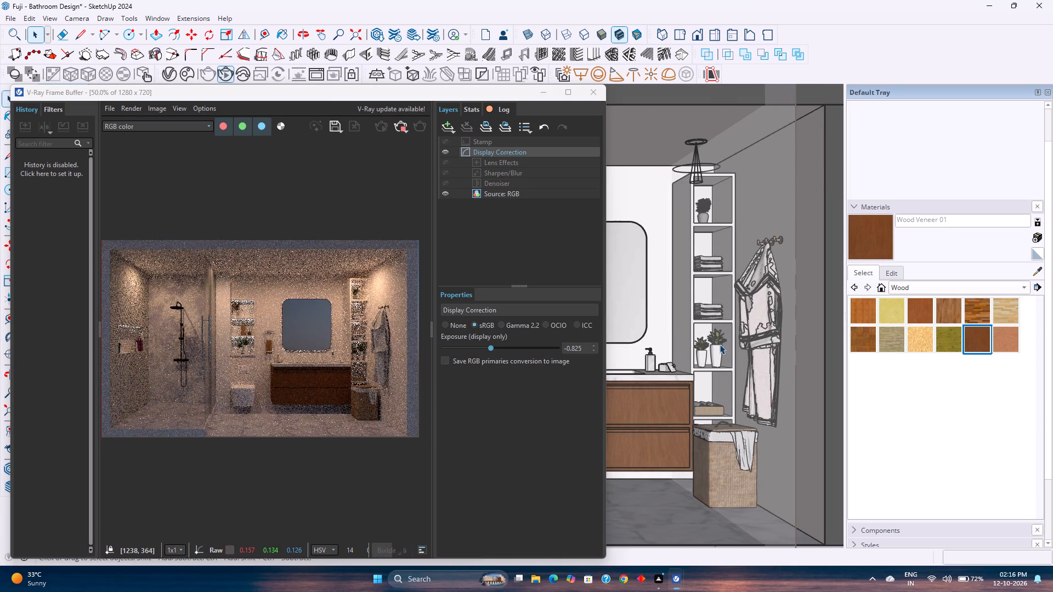
middle_click_drag(717, 343, 717, 334)
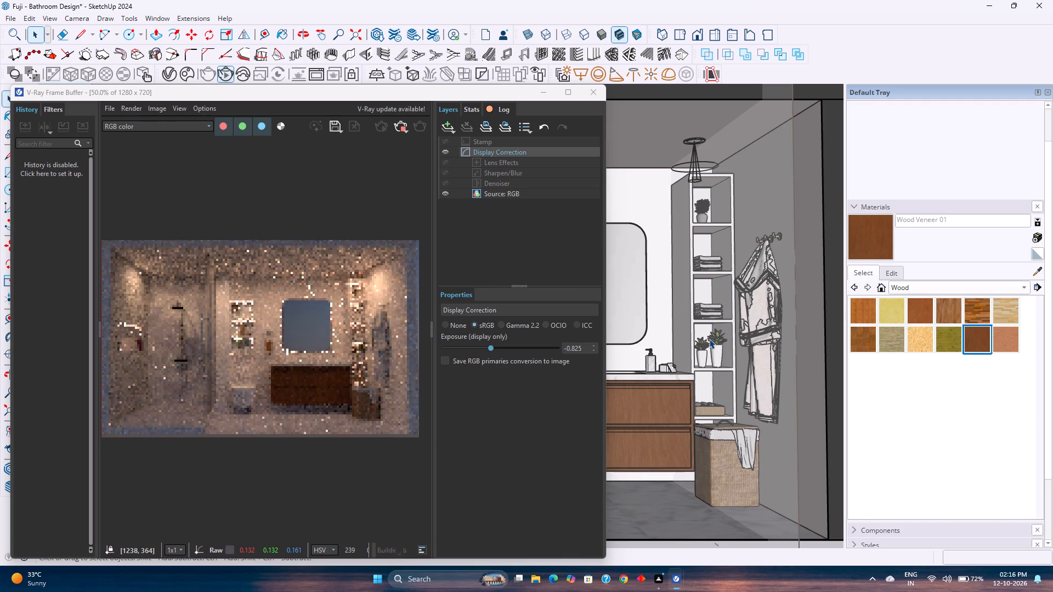
middle_click_drag(709, 339, 709, 349)
scroll(709, 349, "up", 1)
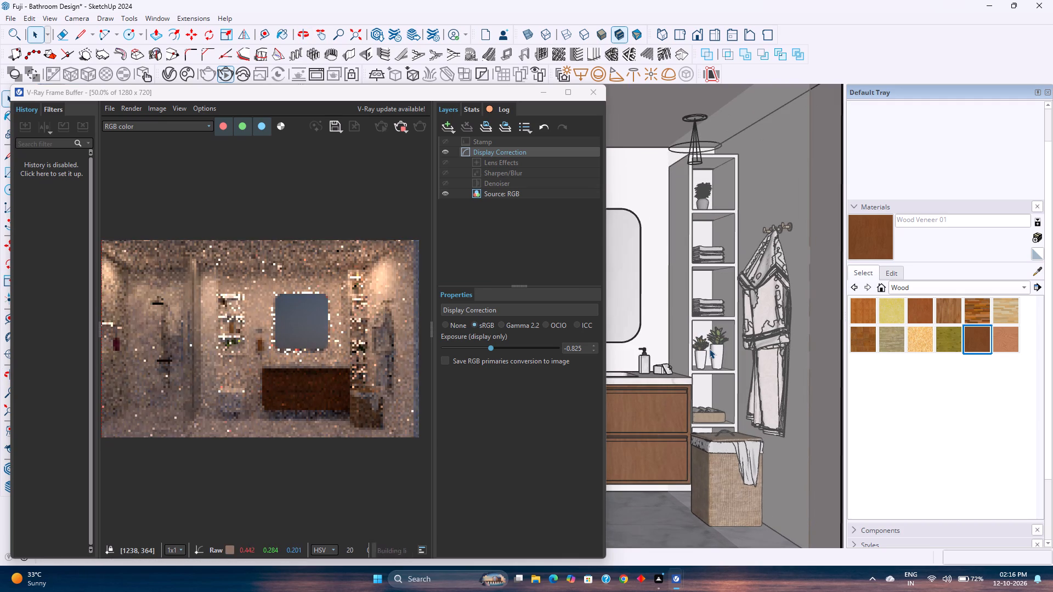
middle_click_drag(709, 349, 710, 349, "shift")
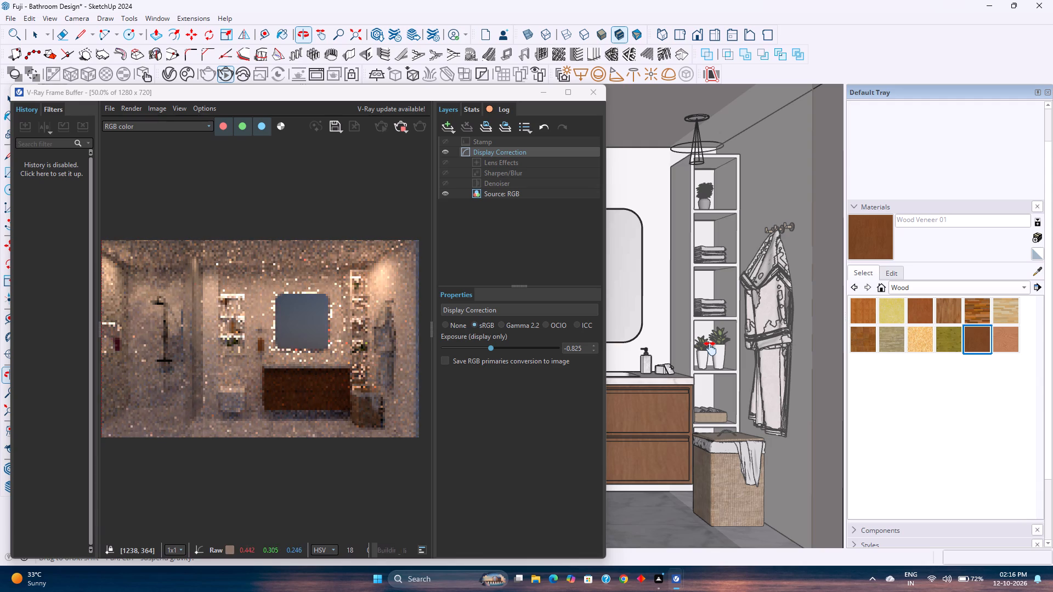
middle_click_drag(710, 349, 718, 348, "shift")
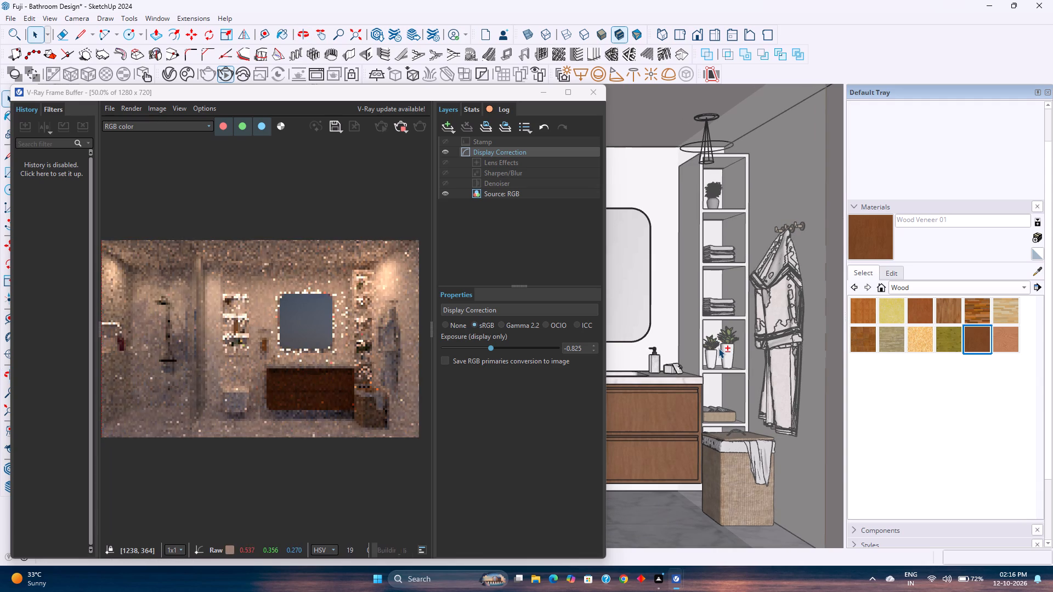
left_click(551, 91)
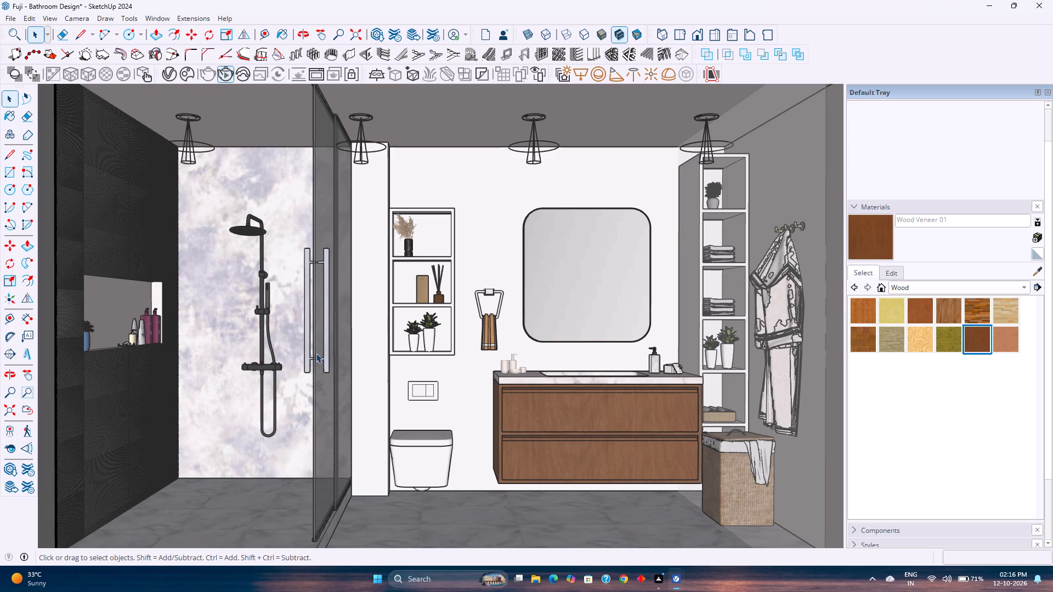
Search 3D Warehouse for "health faucet".
left_click(155, 17)
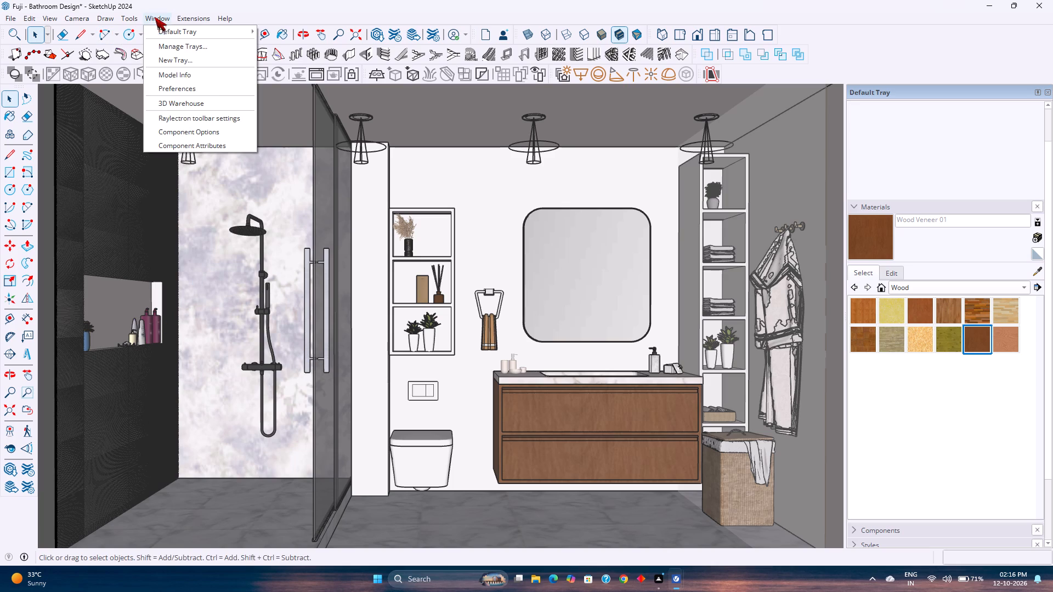
left_click(208, 99)
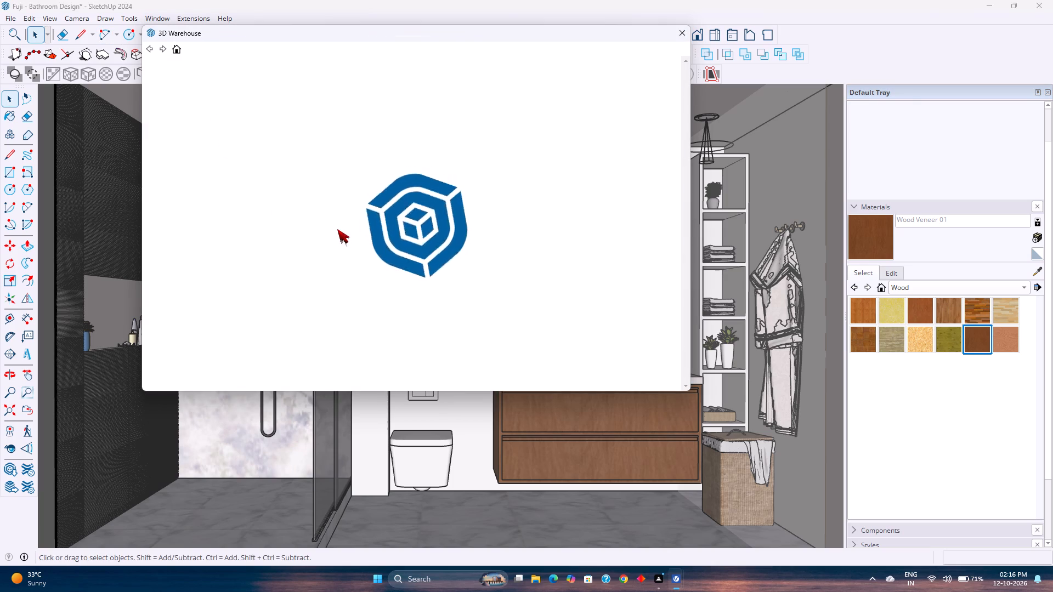
scroll(428, 251, "down", 5)
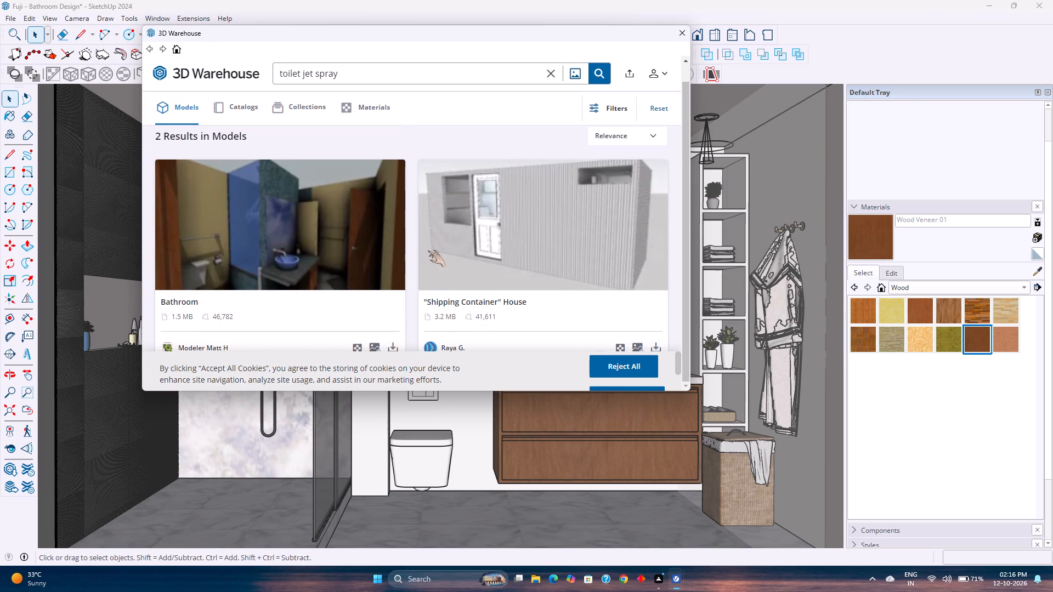
scroll(428, 251, "down", 8)
left_click(544, 70)
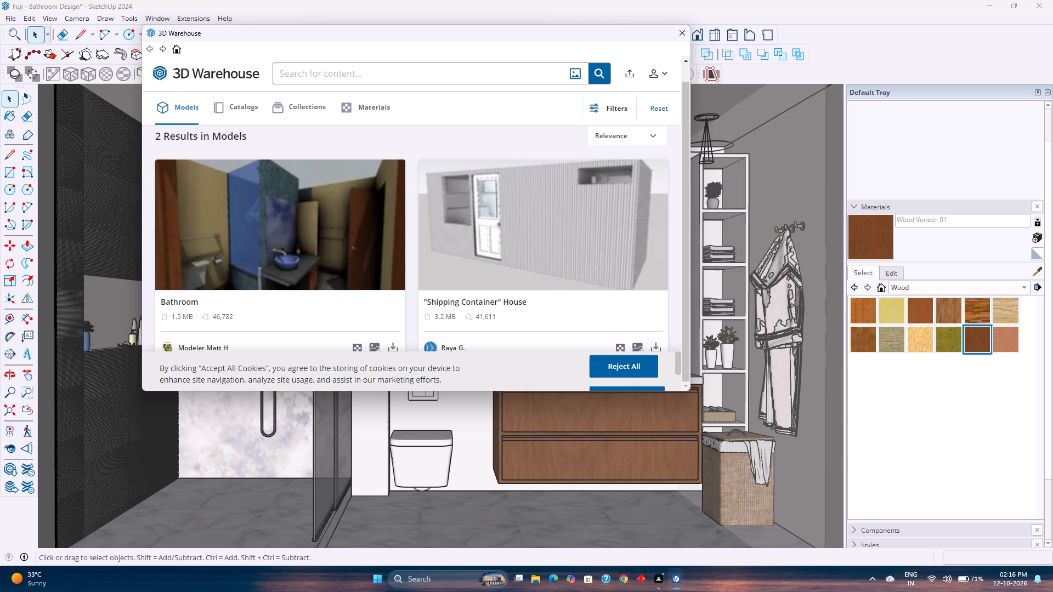
type("health fauc")
type("et")
key("Return")
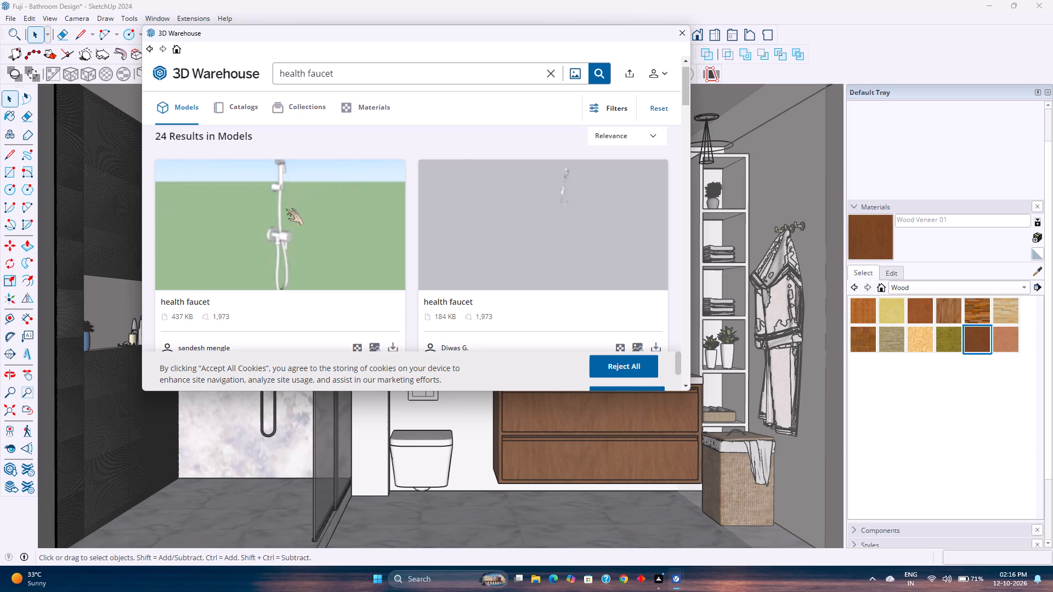
Browse the health faucet models for one suitable to mount beside the toilet.
scroll(296, 201, "down", 8)
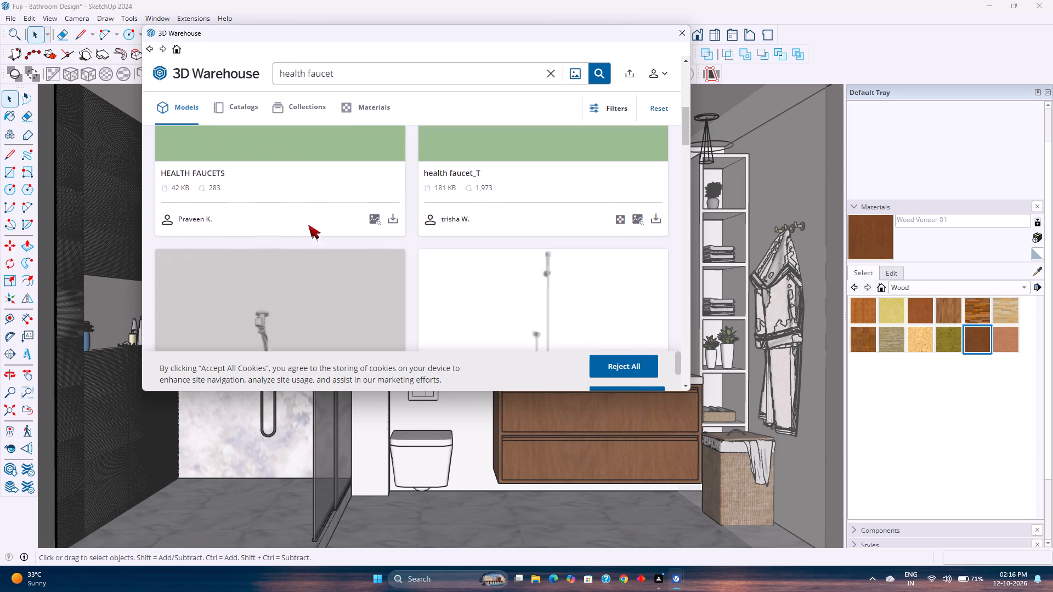
scroll(308, 225, "down", 1)
scroll(308, 225, "up", 1)
scroll(308, 225, "down", 2)
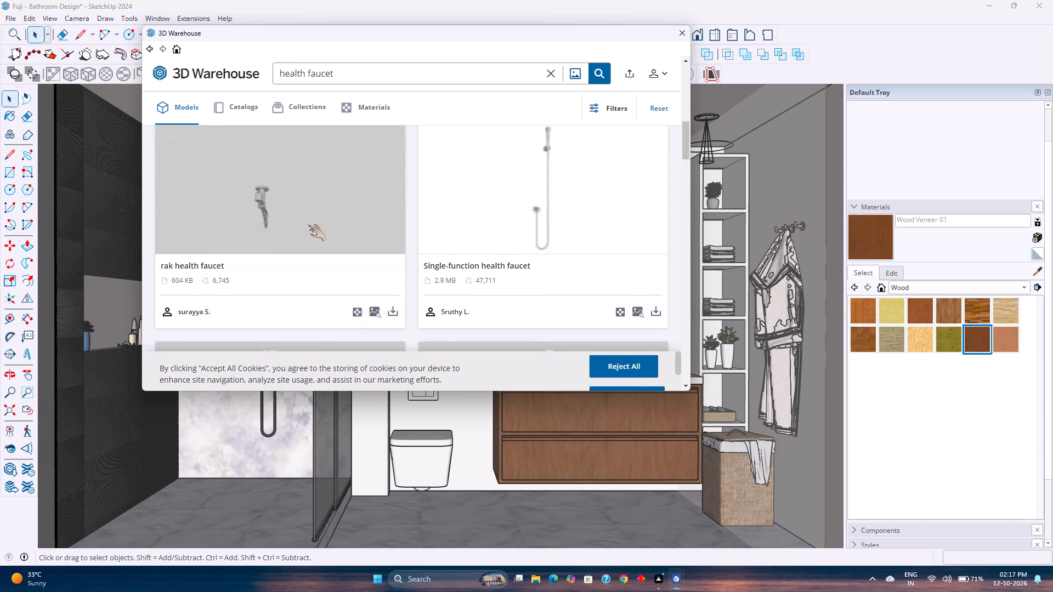
scroll(308, 225, "down", 3)
scroll(308, 225, "up", 1)
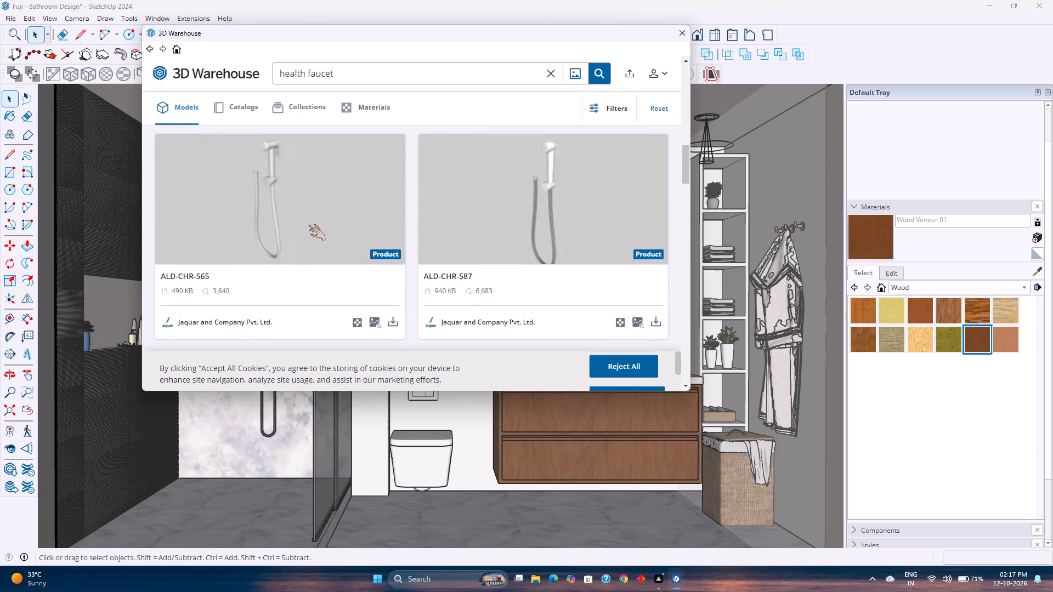
scroll(308, 225, "down", 7)
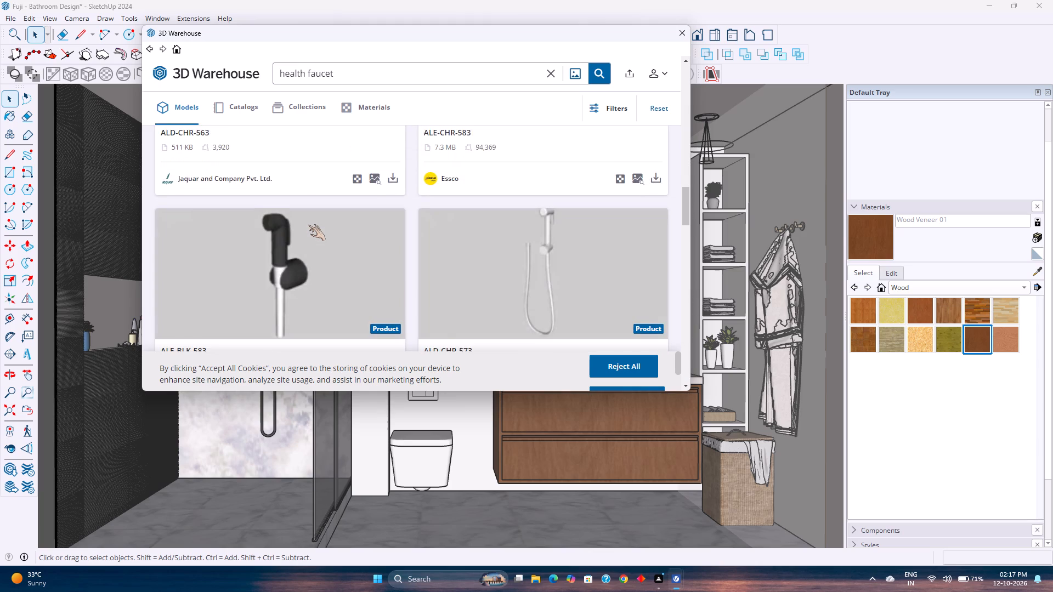
scroll(308, 225, "down", 9)
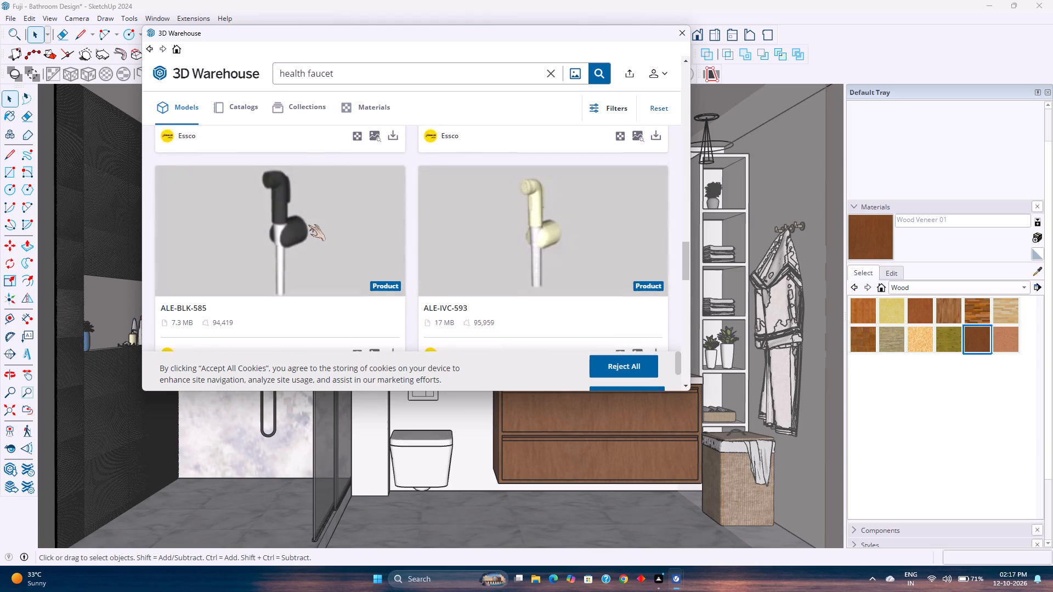
scroll(308, 225, "down", 5)
scroll(308, 225, "up", 8)
scroll(308, 225, "down", 5)
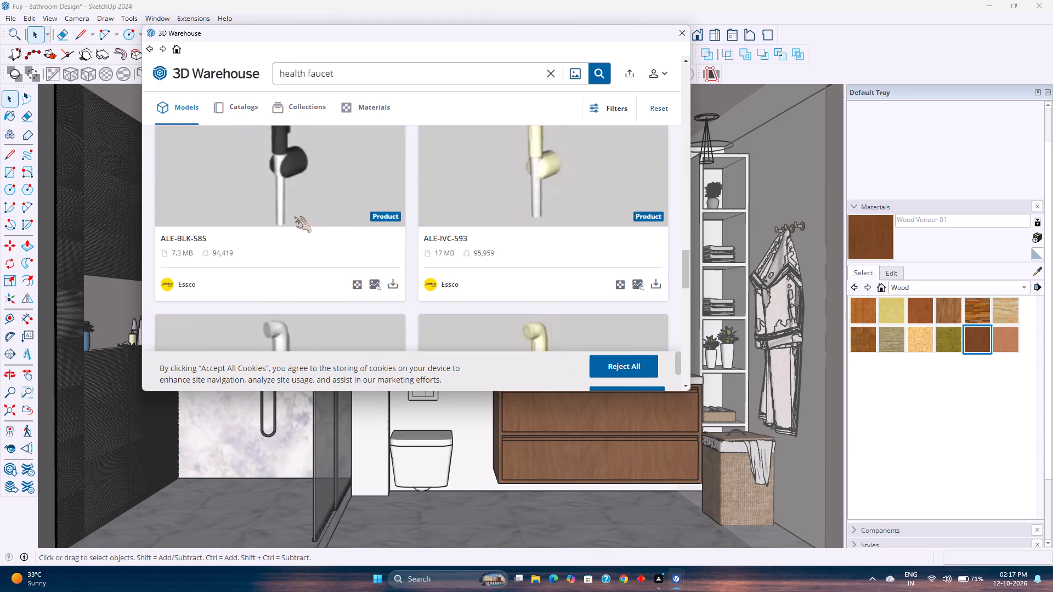
scroll(294, 217, "down", 9)
scroll(294, 217, "up", 3)
scroll(294, 217, "down", 2)
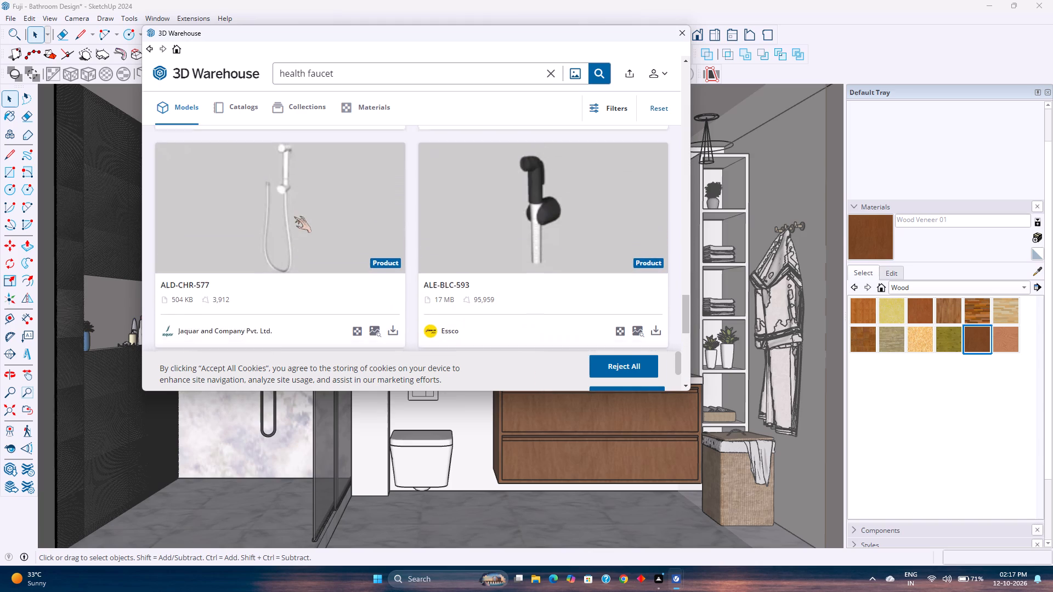
scroll(294, 217, "down", 2)
scroll(294, 217, "up", 3)
scroll(415, 243, "up", 20)
scroll(415, 243, "up", 8)
scroll(415, 243, "down", 1)
scroll(415, 243, "up", 1)
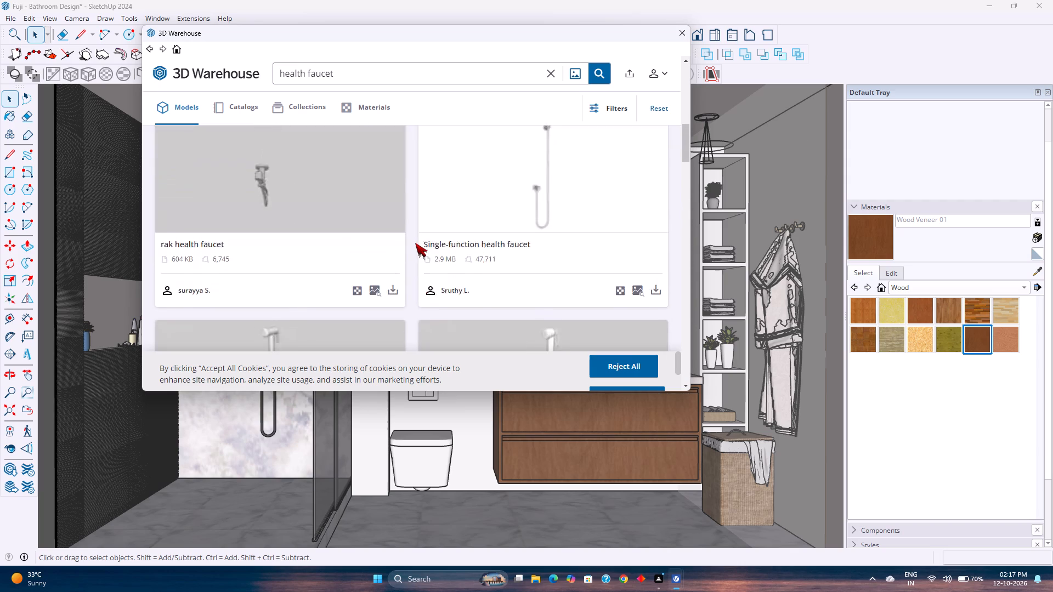
scroll(415, 243, "up", 15)
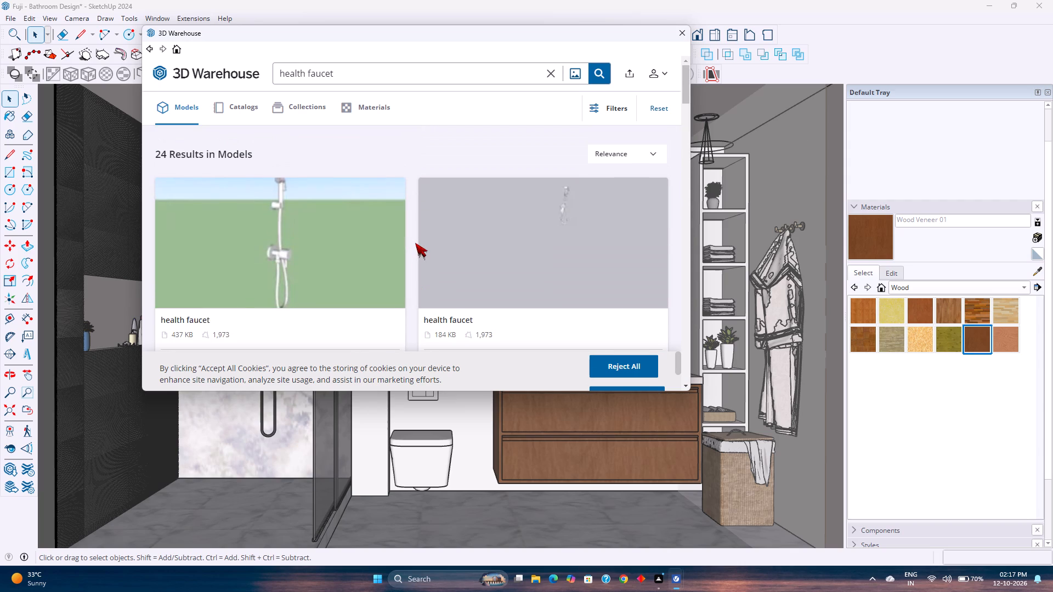
scroll(415, 243, "down", 2)
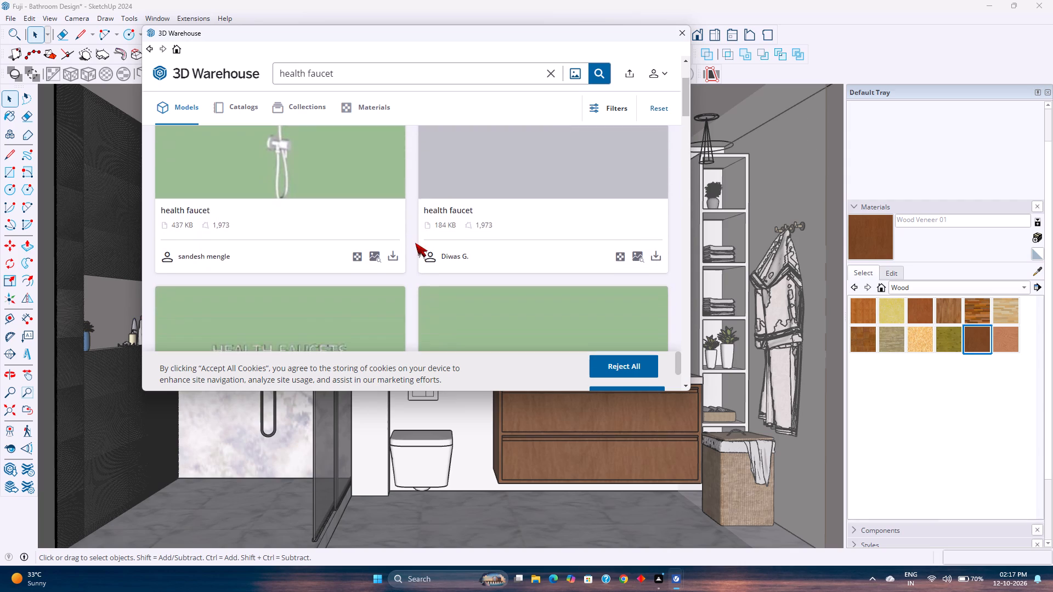
scroll(415, 243, "down", 6)
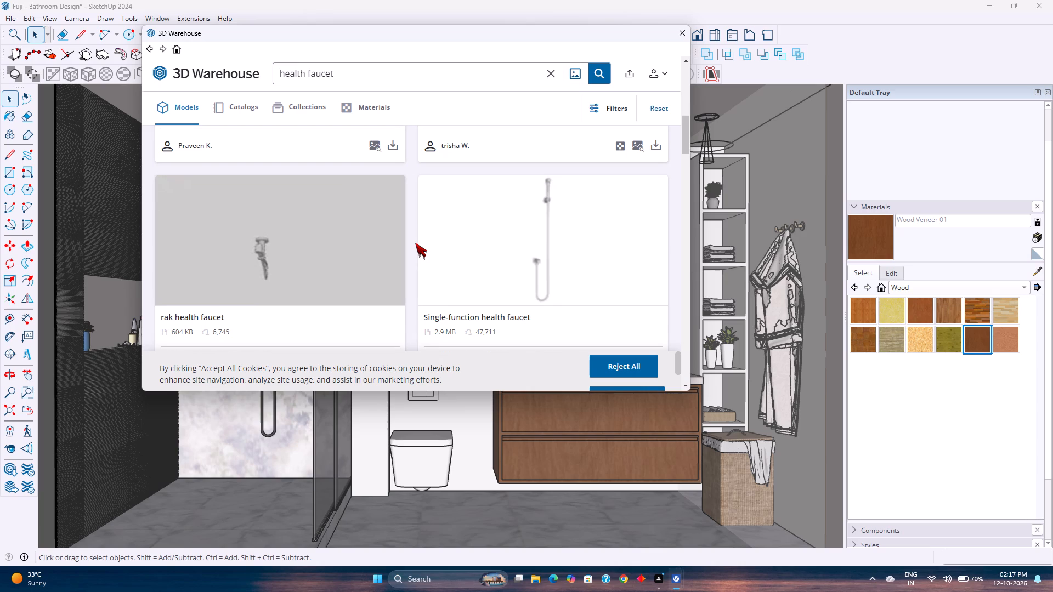
scroll(415, 243, "down", 4)
scroll(570, 284, "down", 2)
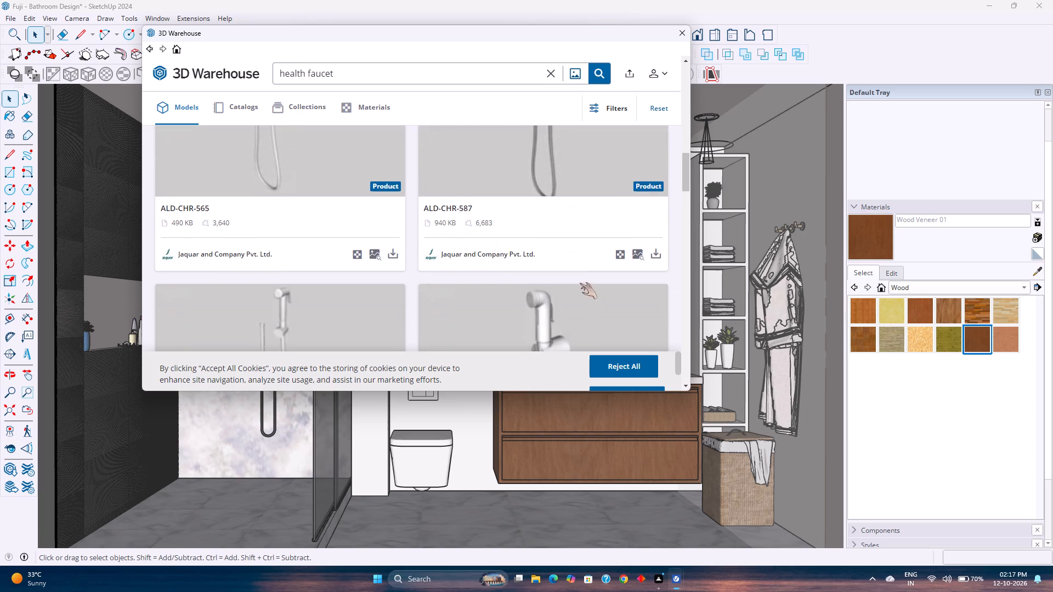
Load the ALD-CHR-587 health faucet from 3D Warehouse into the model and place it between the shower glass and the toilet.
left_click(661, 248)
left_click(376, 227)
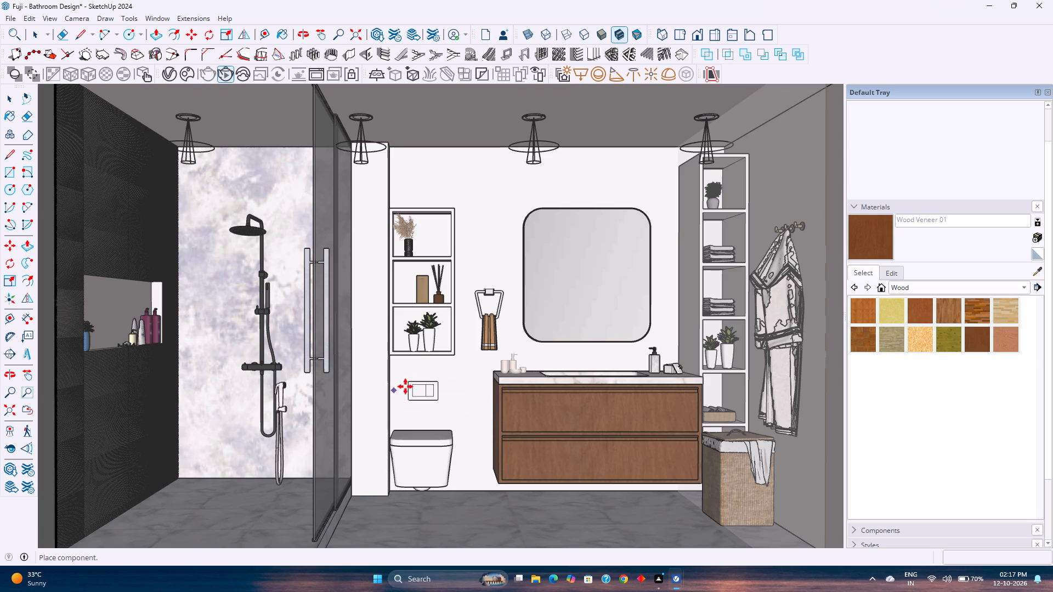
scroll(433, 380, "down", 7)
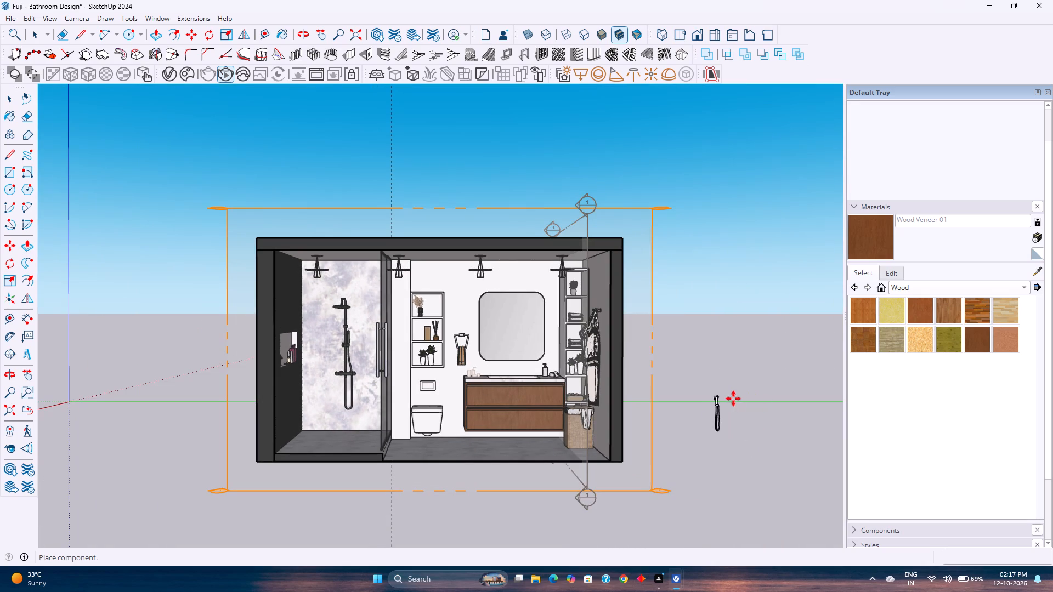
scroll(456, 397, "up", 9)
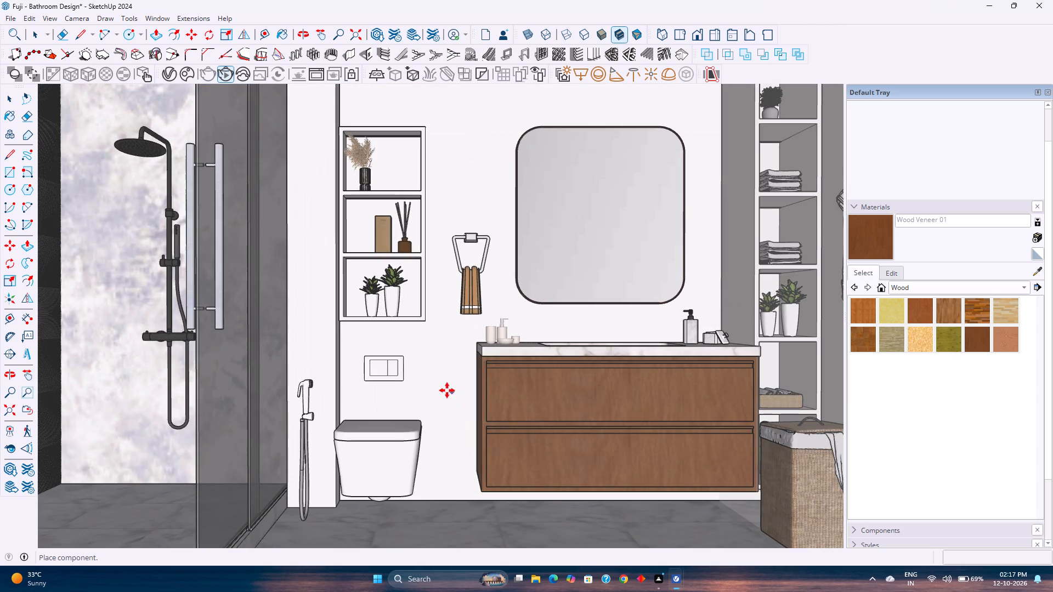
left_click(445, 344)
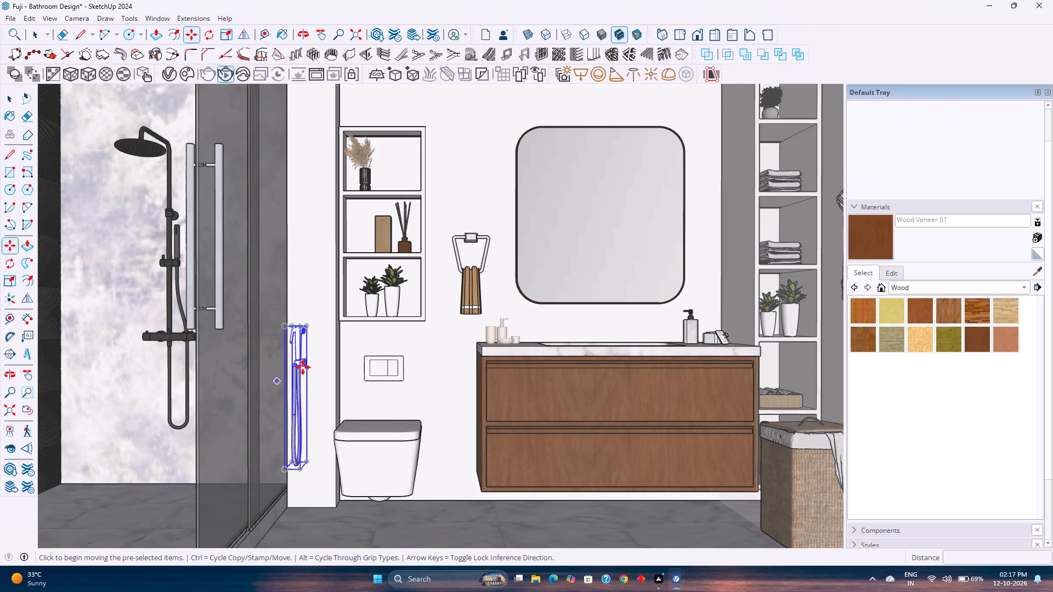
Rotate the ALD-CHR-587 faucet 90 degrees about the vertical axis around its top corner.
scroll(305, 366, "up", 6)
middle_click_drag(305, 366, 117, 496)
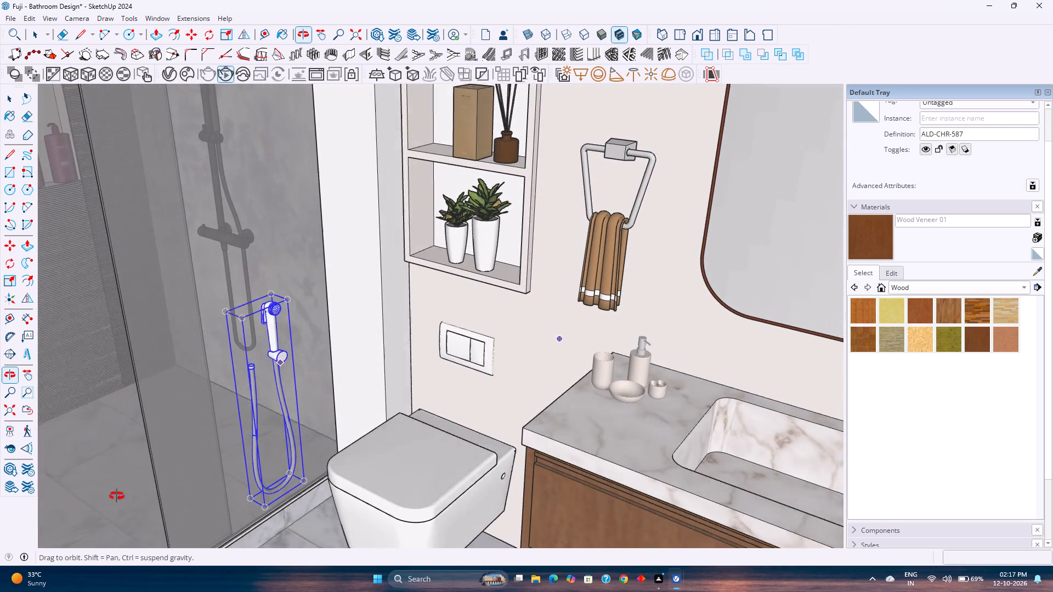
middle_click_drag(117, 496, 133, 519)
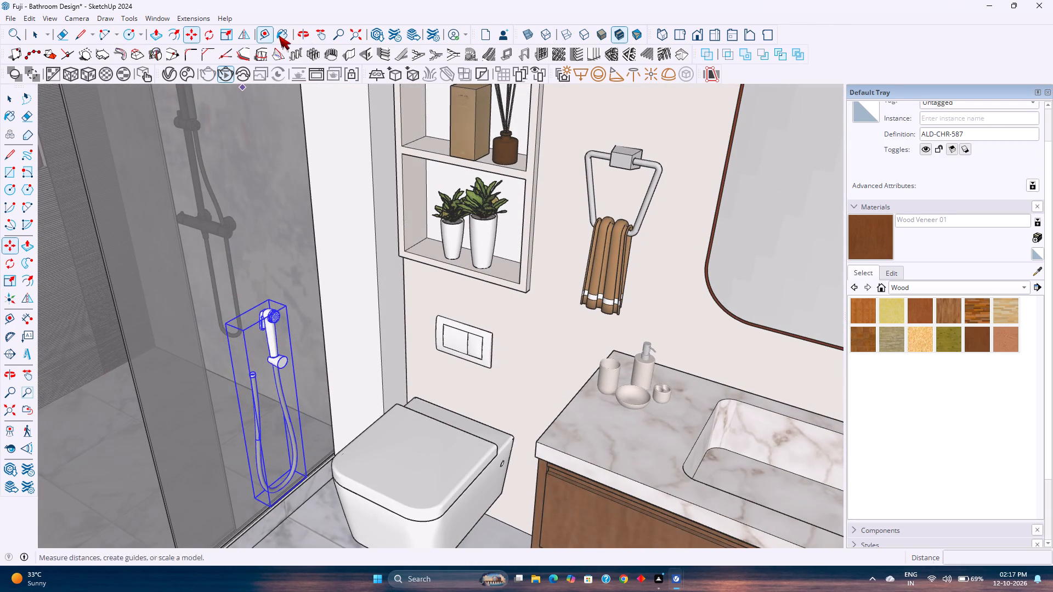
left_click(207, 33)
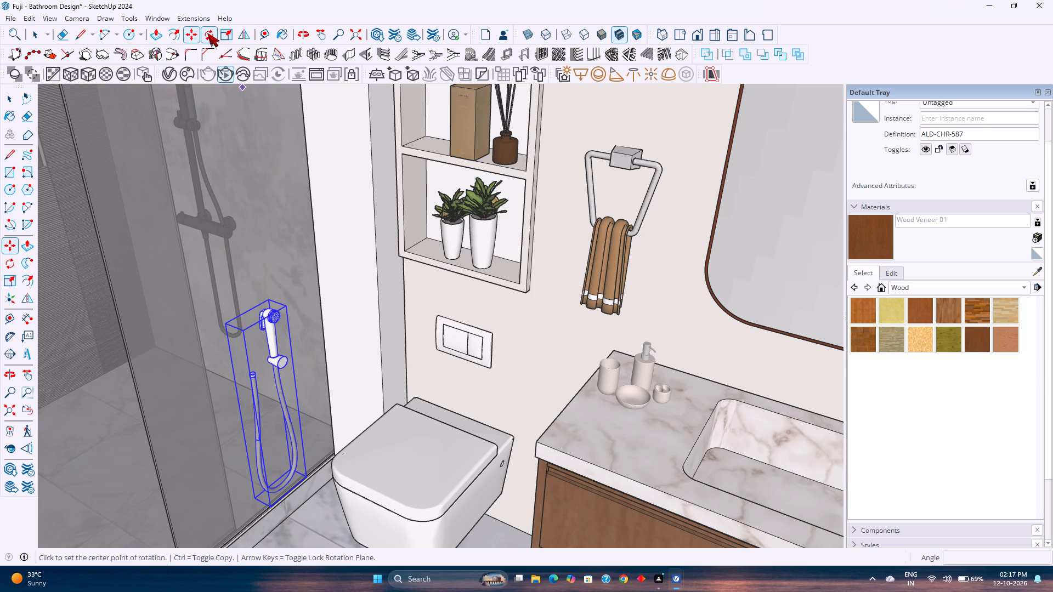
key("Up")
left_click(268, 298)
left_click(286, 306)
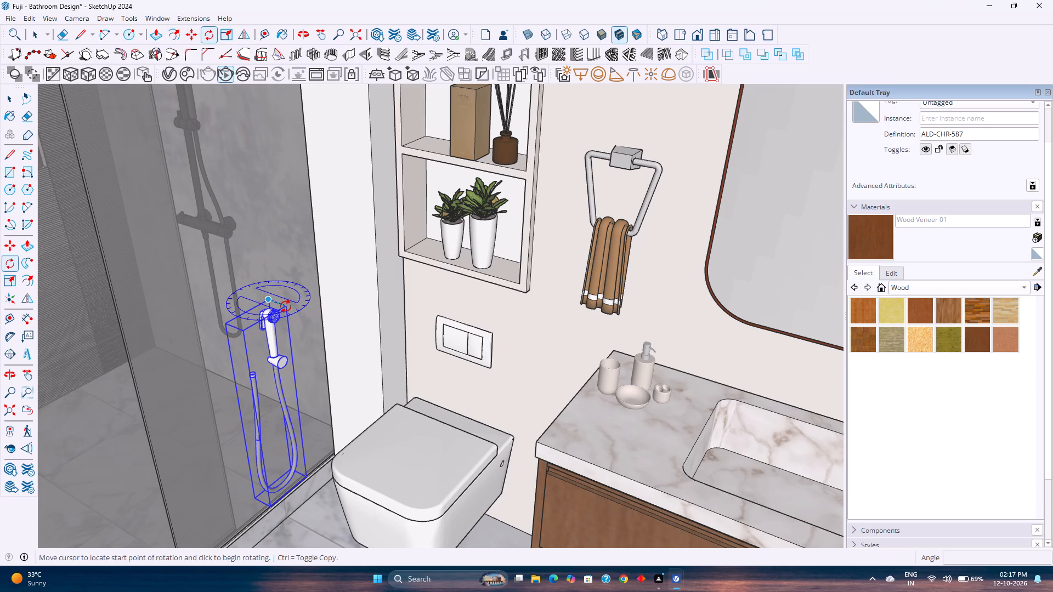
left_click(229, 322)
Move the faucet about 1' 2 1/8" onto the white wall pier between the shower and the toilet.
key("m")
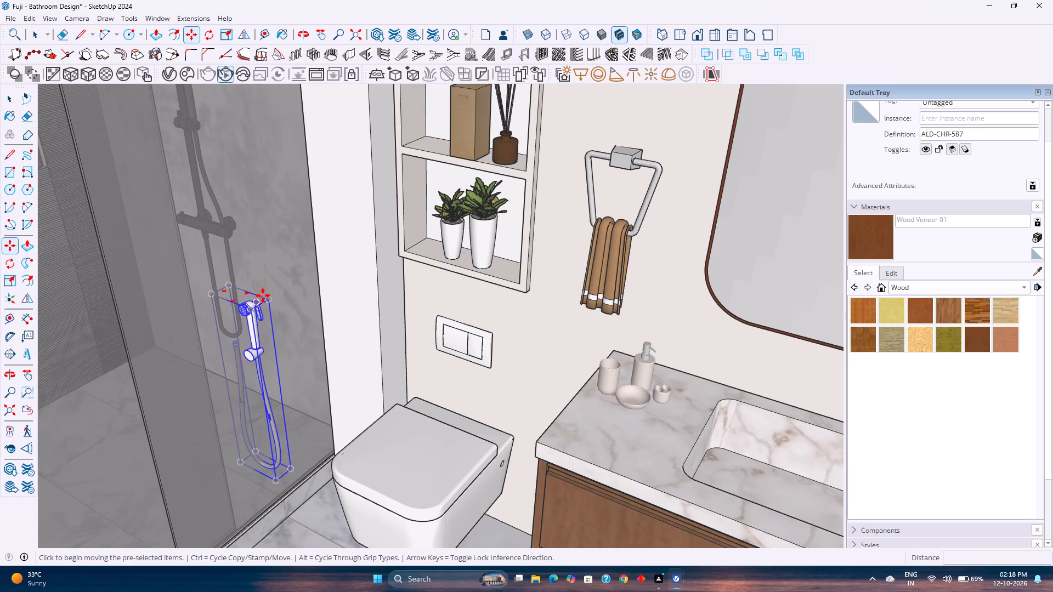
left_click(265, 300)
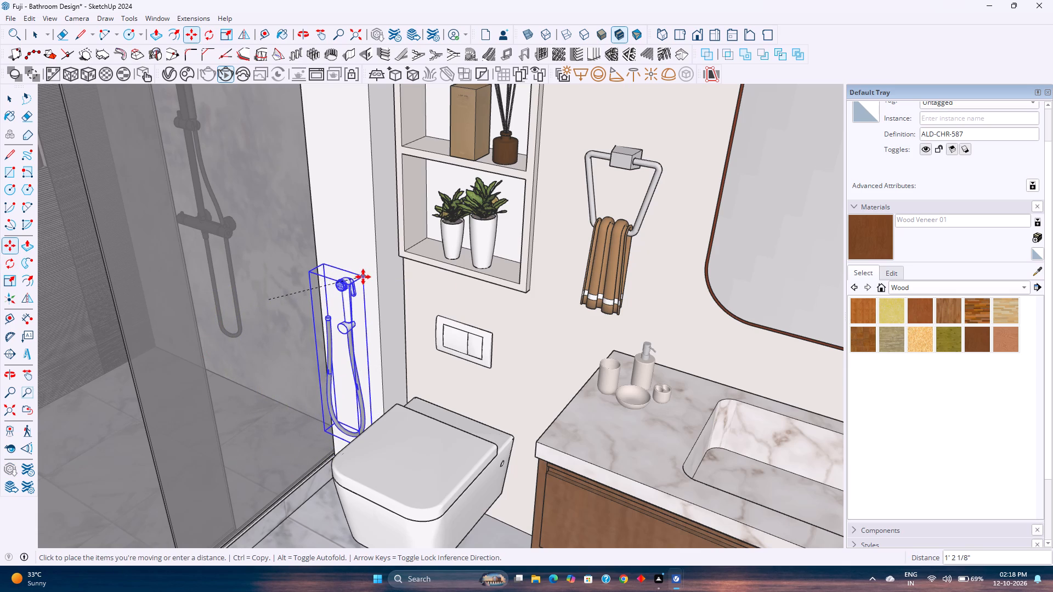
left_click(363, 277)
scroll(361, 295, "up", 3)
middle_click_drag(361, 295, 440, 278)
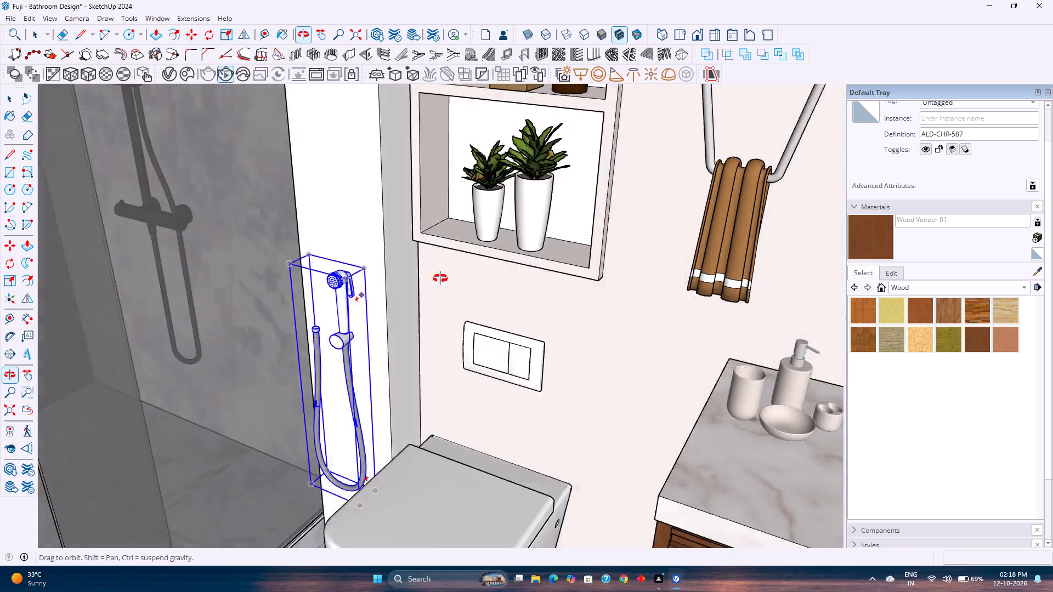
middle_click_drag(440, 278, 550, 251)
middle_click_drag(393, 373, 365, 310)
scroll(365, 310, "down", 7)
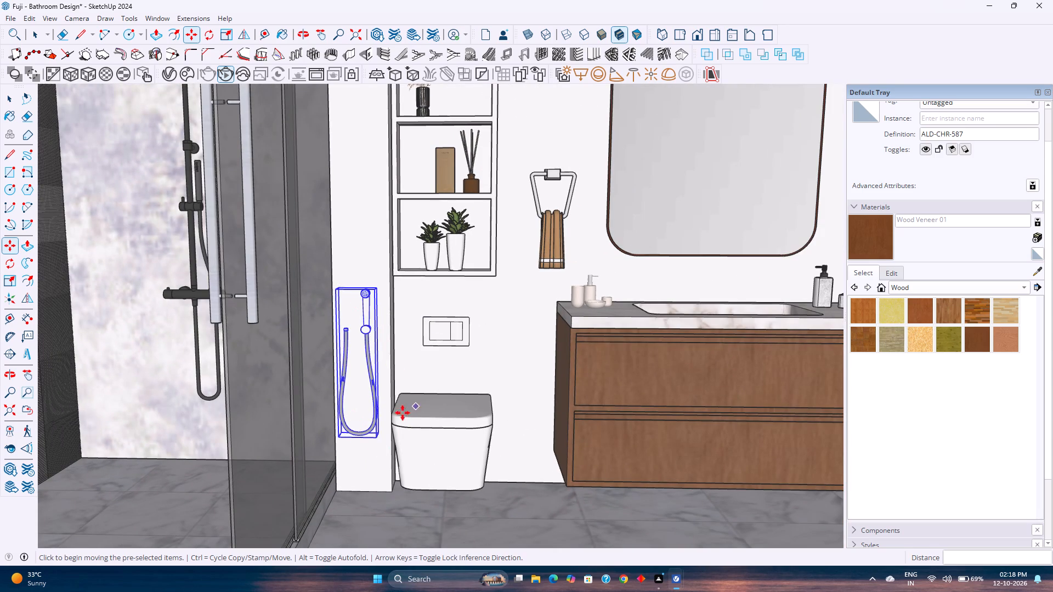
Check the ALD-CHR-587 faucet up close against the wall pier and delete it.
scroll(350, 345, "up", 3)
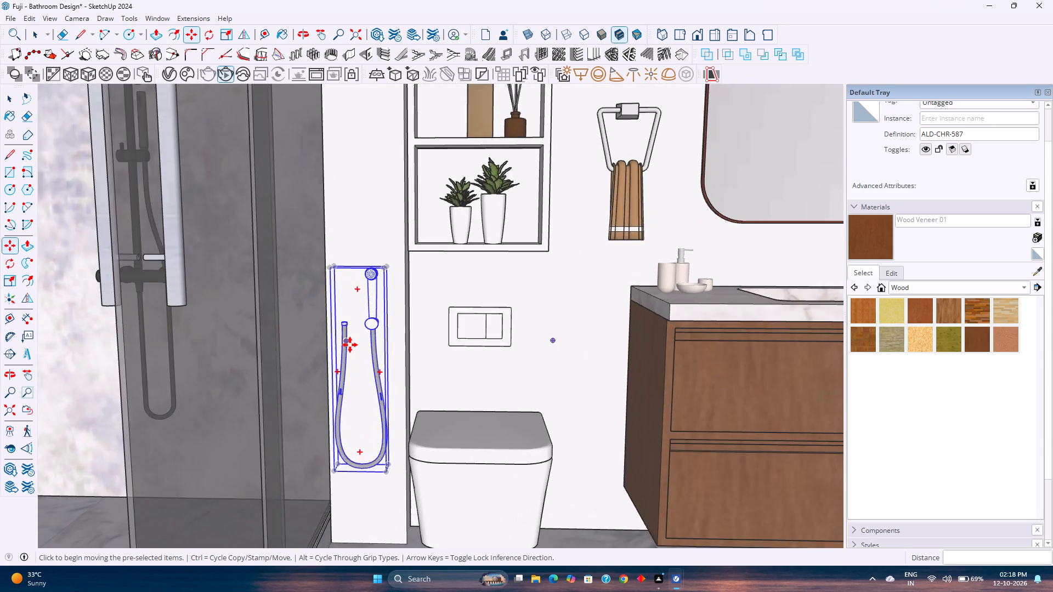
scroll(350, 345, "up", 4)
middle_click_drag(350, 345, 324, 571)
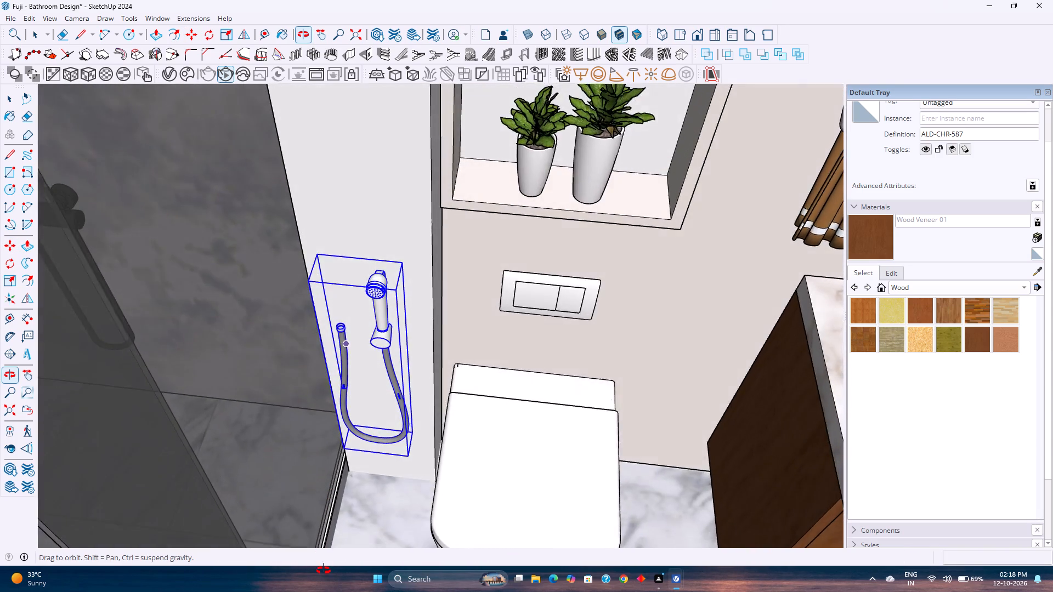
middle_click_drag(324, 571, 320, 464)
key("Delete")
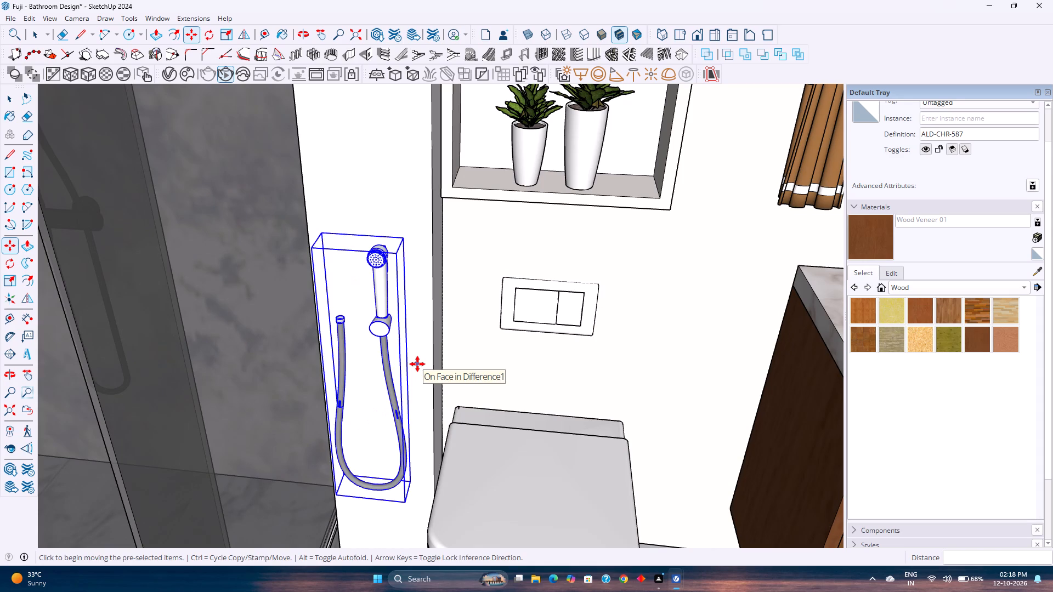
Load the 437 KB health faucet from 3D Warehouse and place it on the white wall pier beside the toilet.
left_click(152, 20)
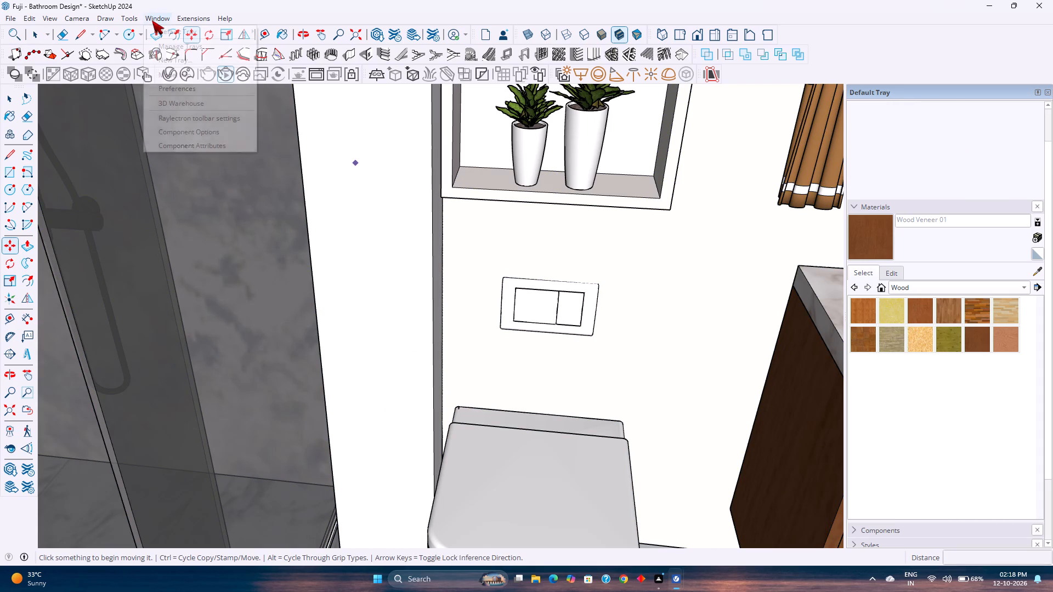
key("space")
left_click(174, 98)
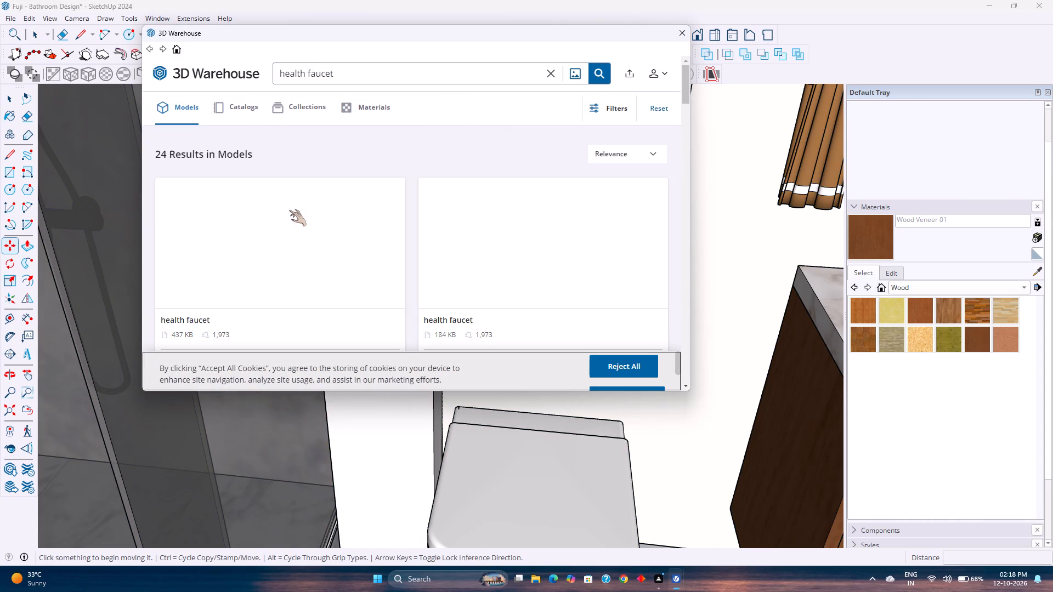
scroll(330, 253, "down", 1)
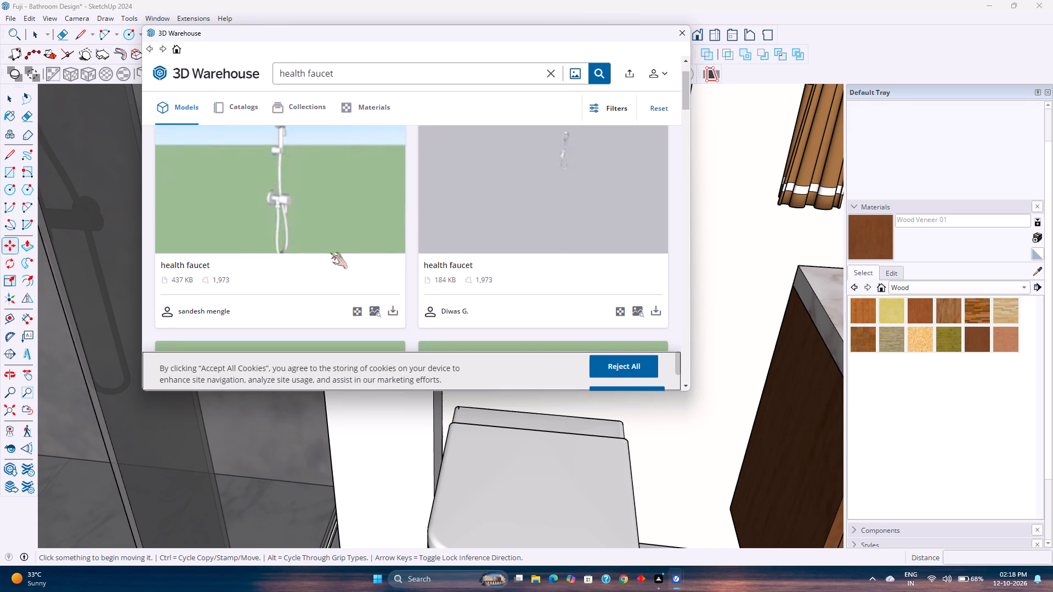
left_click(394, 309)
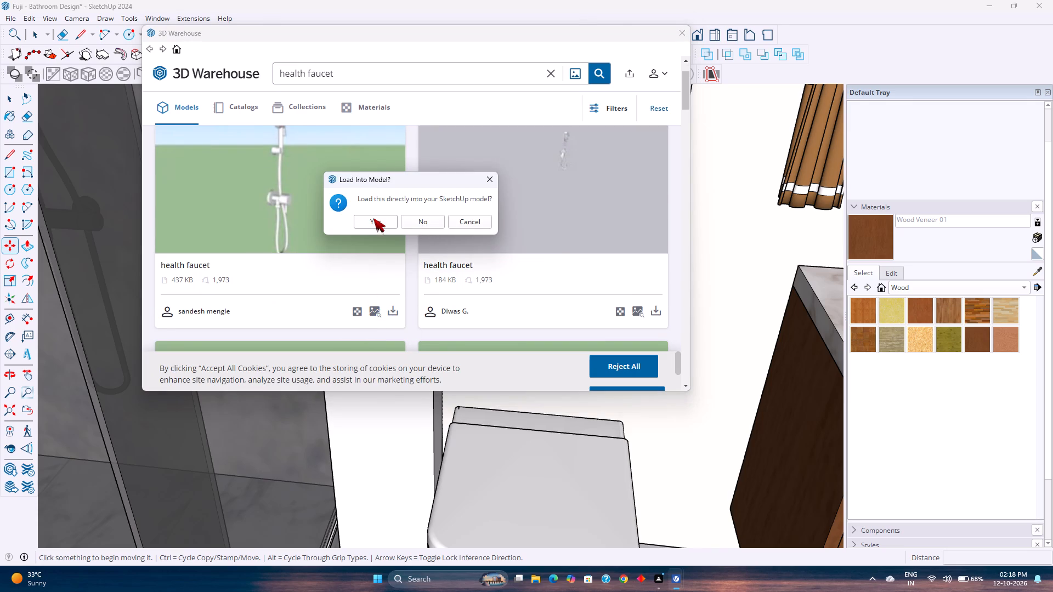
left_click(373, 218)
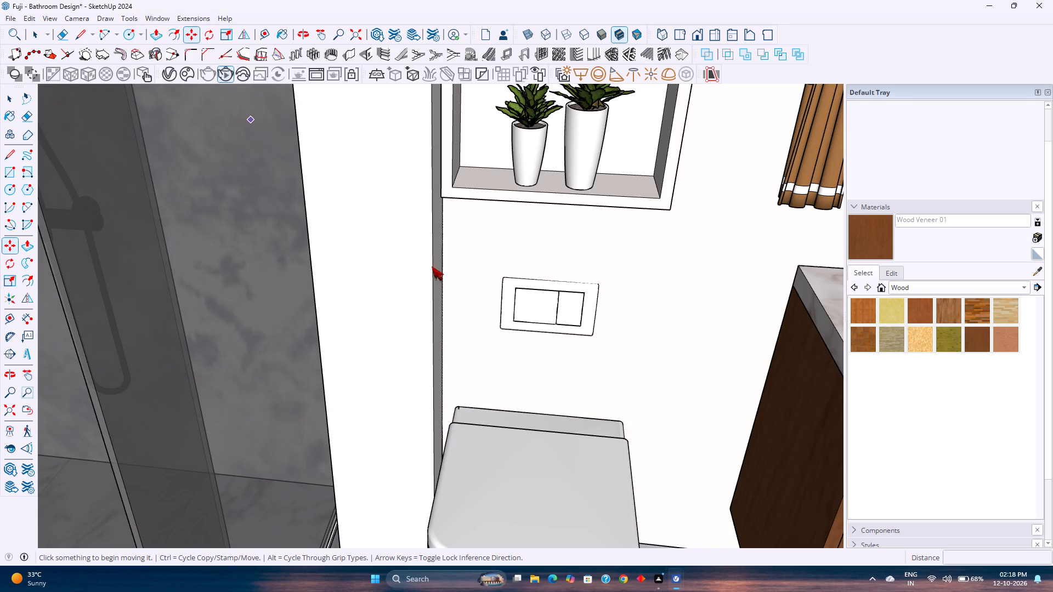
scroll(392, 300, "down", 5)
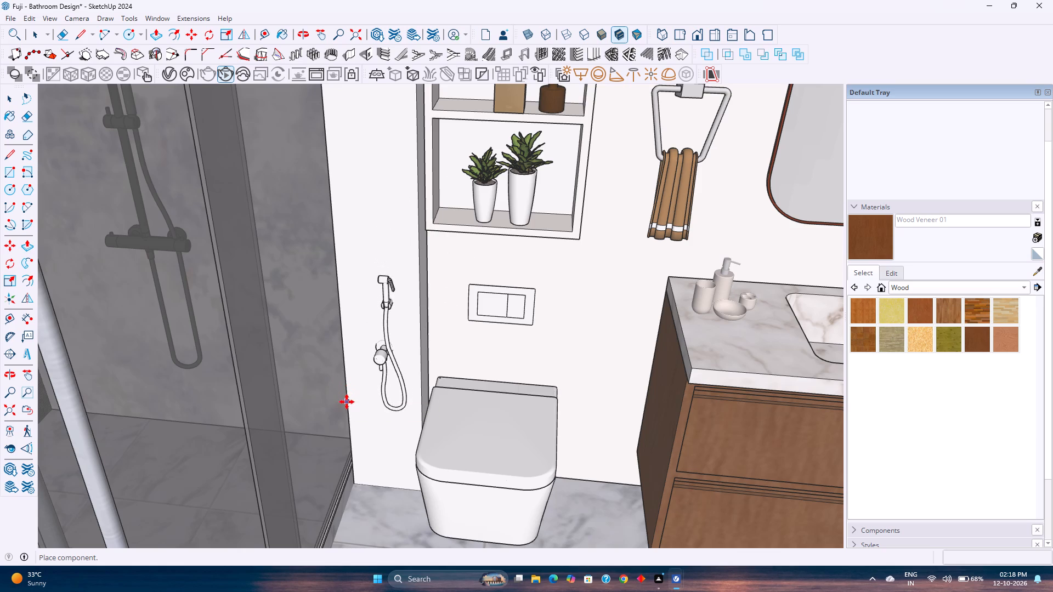
left_click(343, 420)
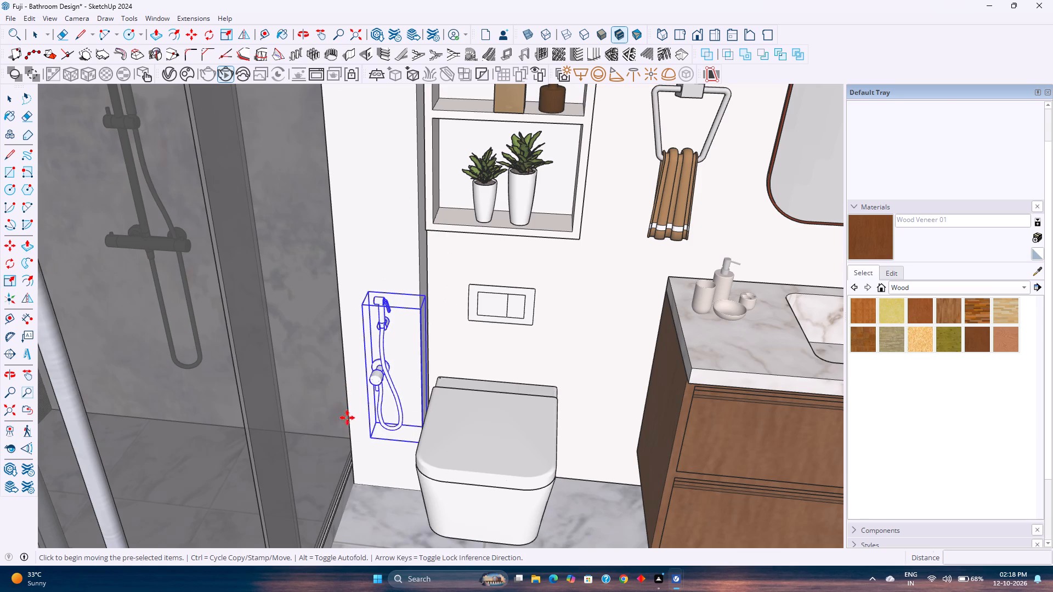
Shift the new health faucet slightly from its upper rear corner to adjust its position on the wall pier.
middle_click_drag(418, 358, 494, 366)
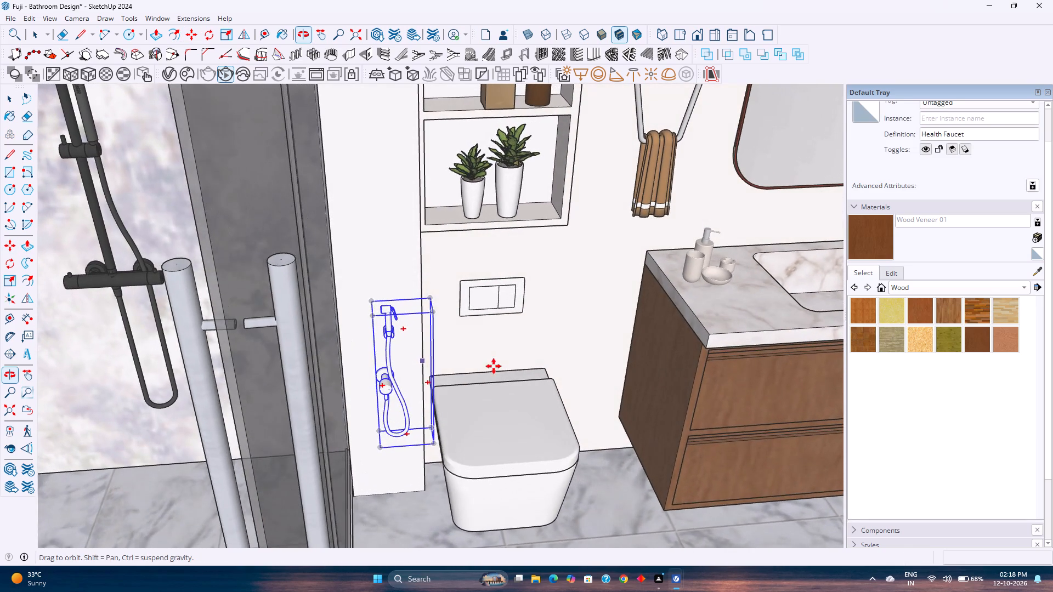
scroll(413, 382, "up", 6)
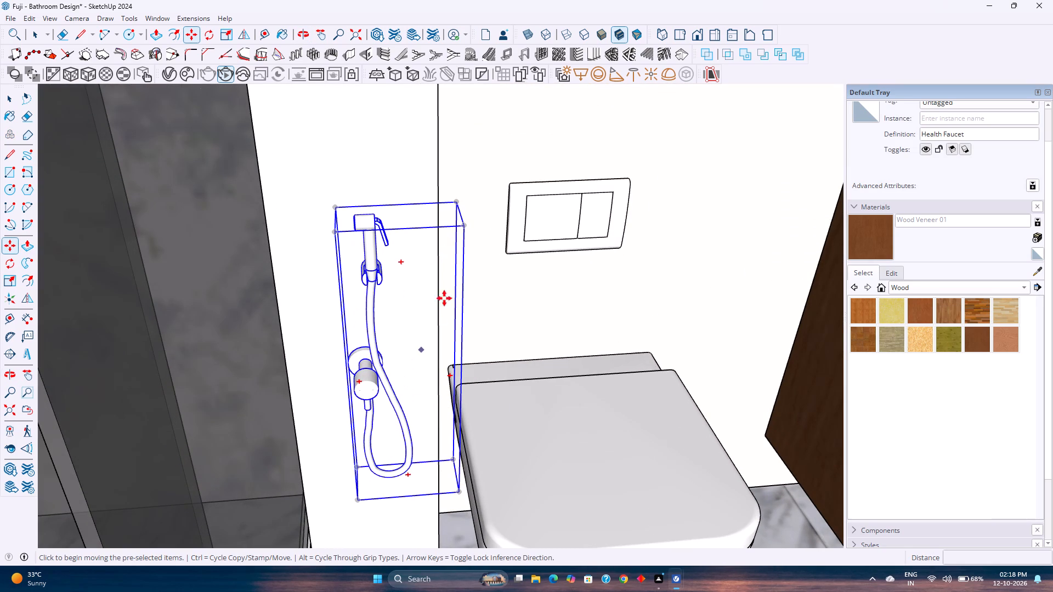
left_click(458, 203)
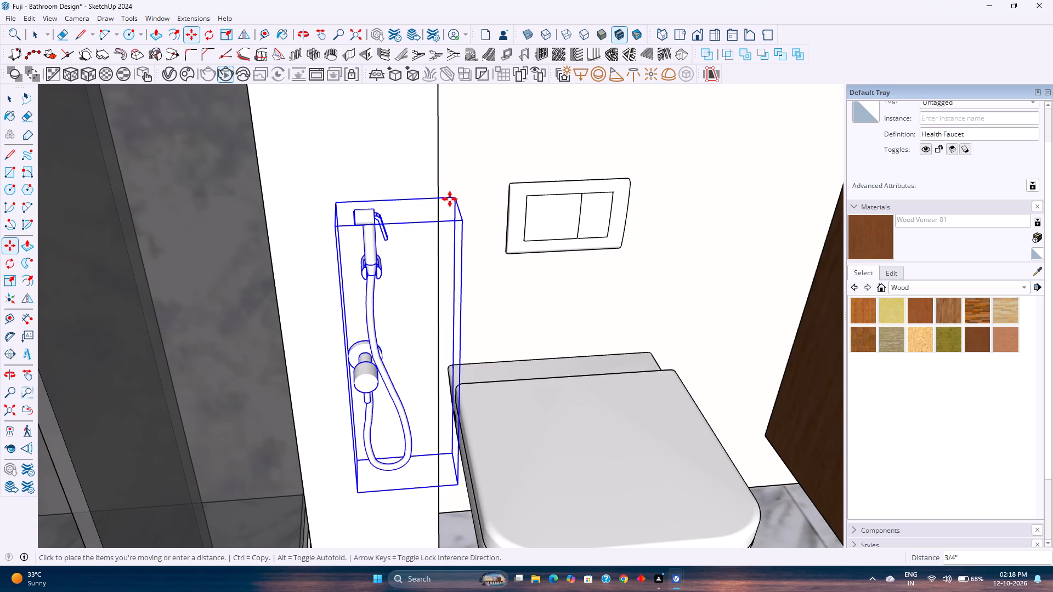
left_click(450, 206)
Move the health faucet about 1 9/16" so its rear corner sits on the wall pier's face.
left_click(330, 209)
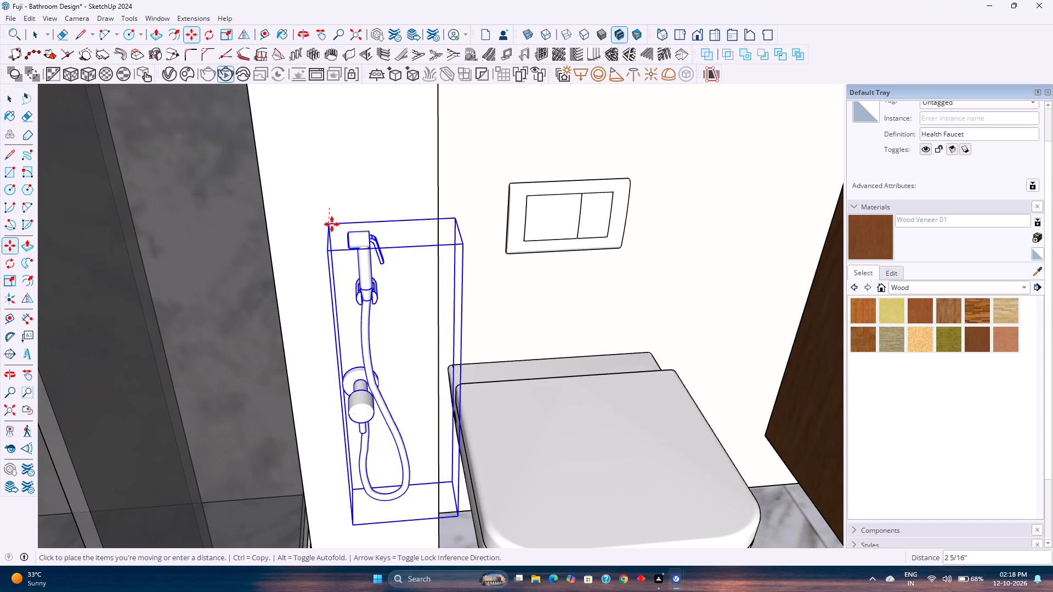
scroll(336, 200, "up", 3)
middle_click_drag(335, 201, 275, 269)
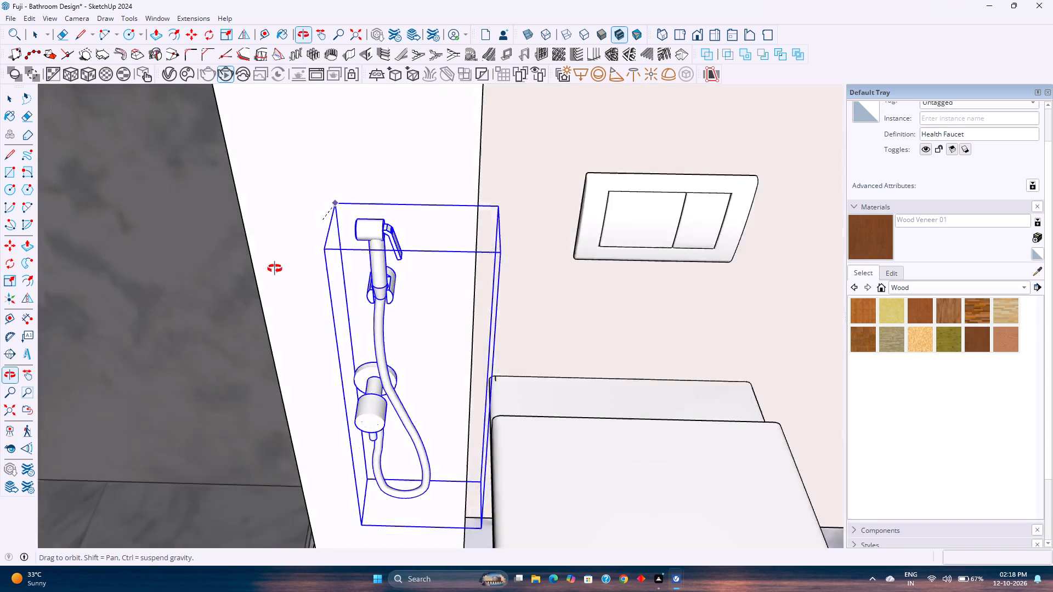
middle_click_drag(275, 269, 48, 291)
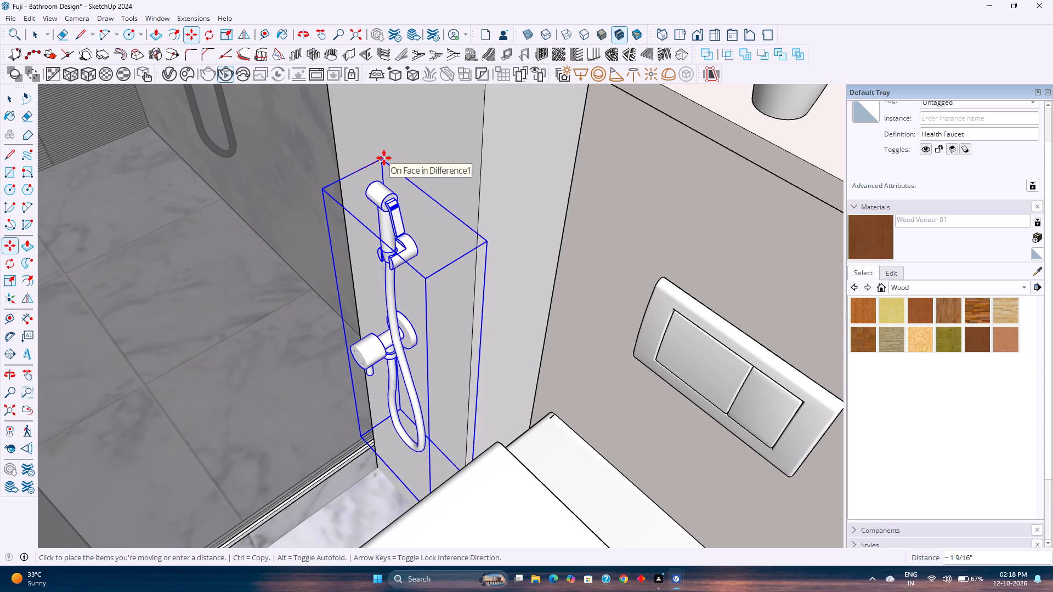
left_click(384, 158)
middle_click_drag(330, 312, 503, 163)
scroll(449, 304, "down", 3)
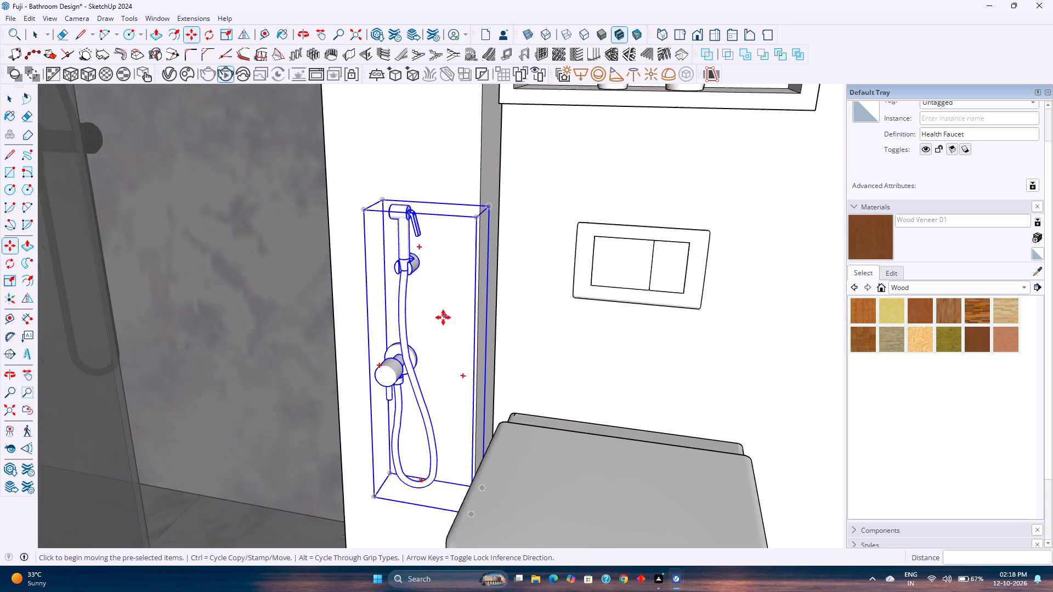
scroll(443, 317, "down", 1)
middle_click_drag(430, 342, 494, 246)
scroll(493, 255, "down", 5)
middle_click_drag(493, 255, 493, 282)
Open the health faucet component and paint its wall holder and spray handset with the Metal Seamed material.
key("space")
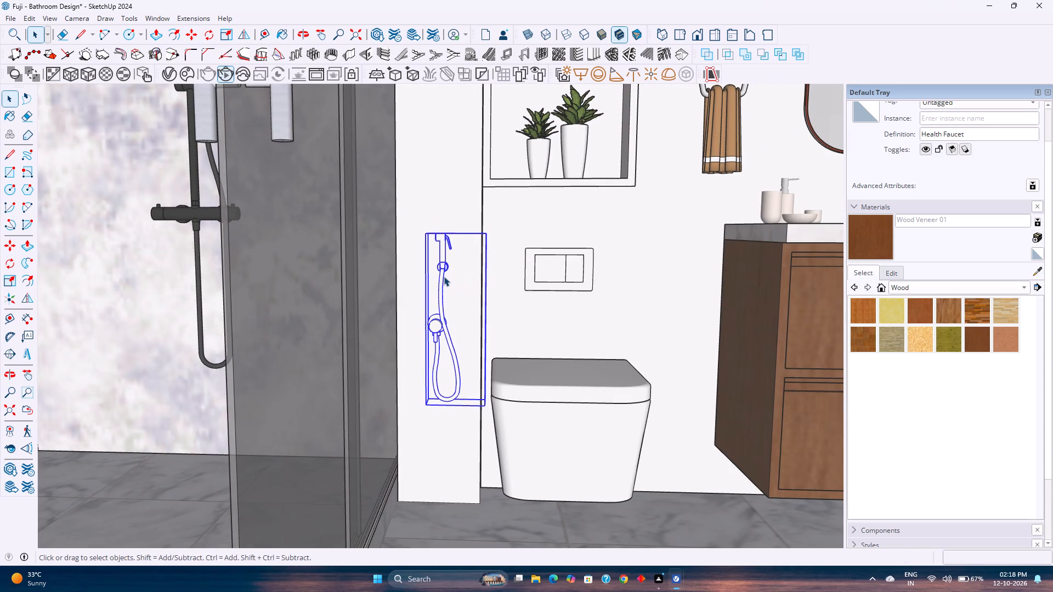
double_click(440, 277)
scroll(441, 265, "up", 8)
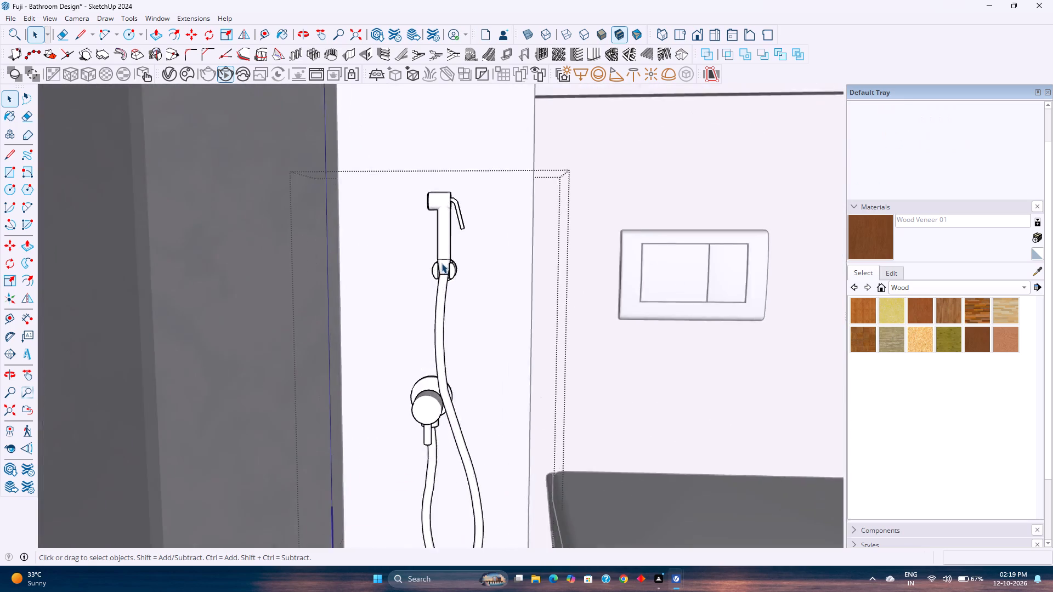
scroll(441, 263, "up", 16)
middle_click_drag(480, 283, 296, 396)
scroll(296, 396, "up", 1)
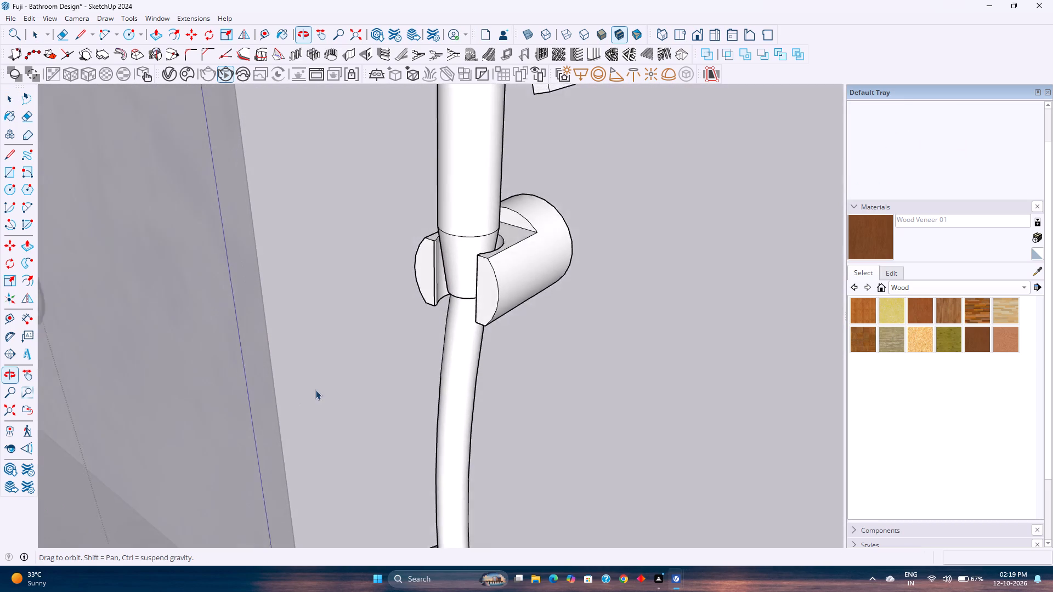
left_click(909, 284)
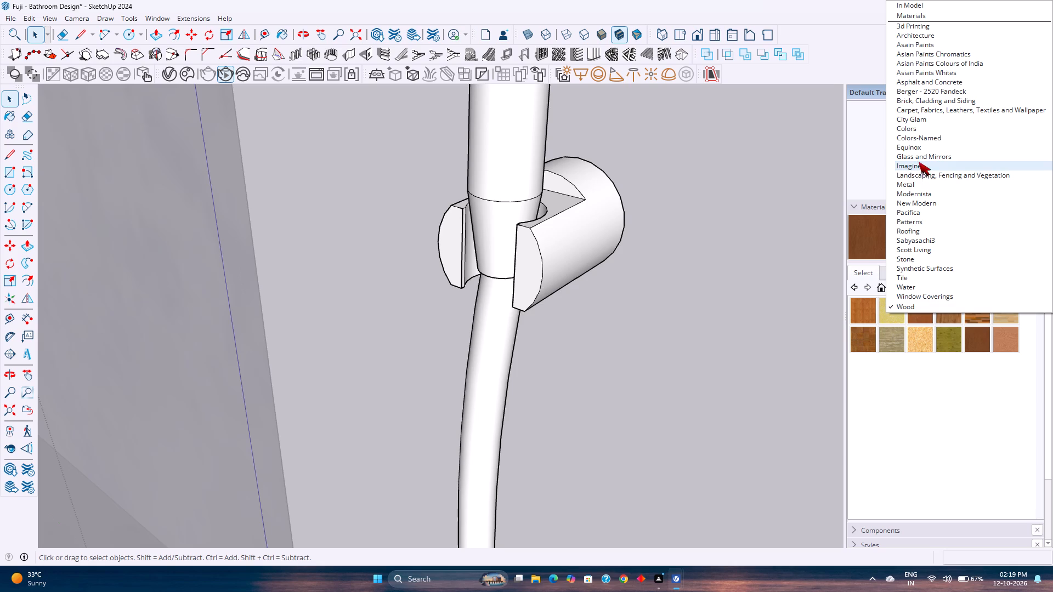
left_click(926, 184)
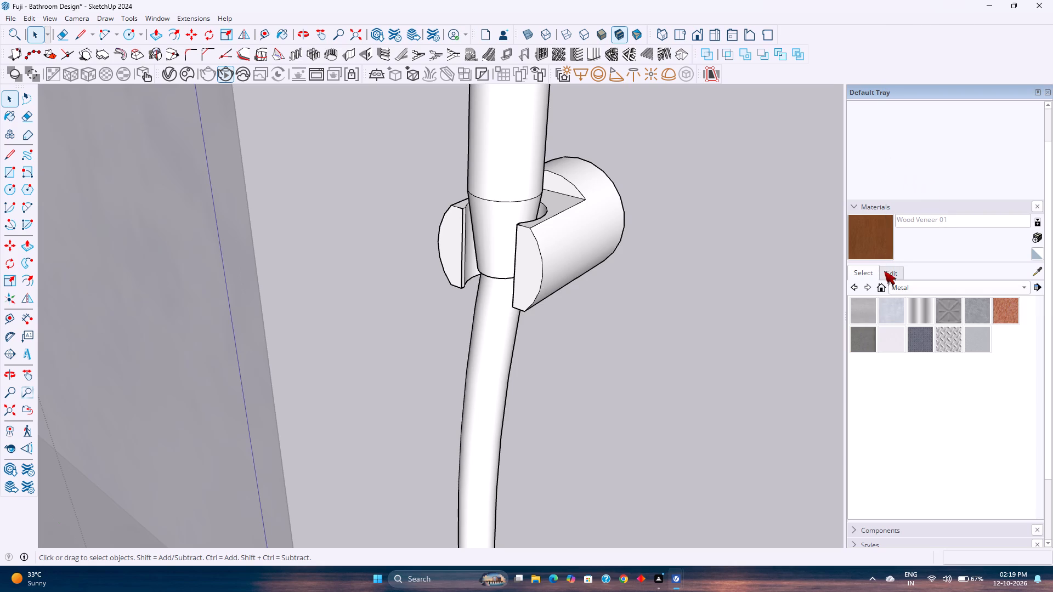
left_click(570, 230)
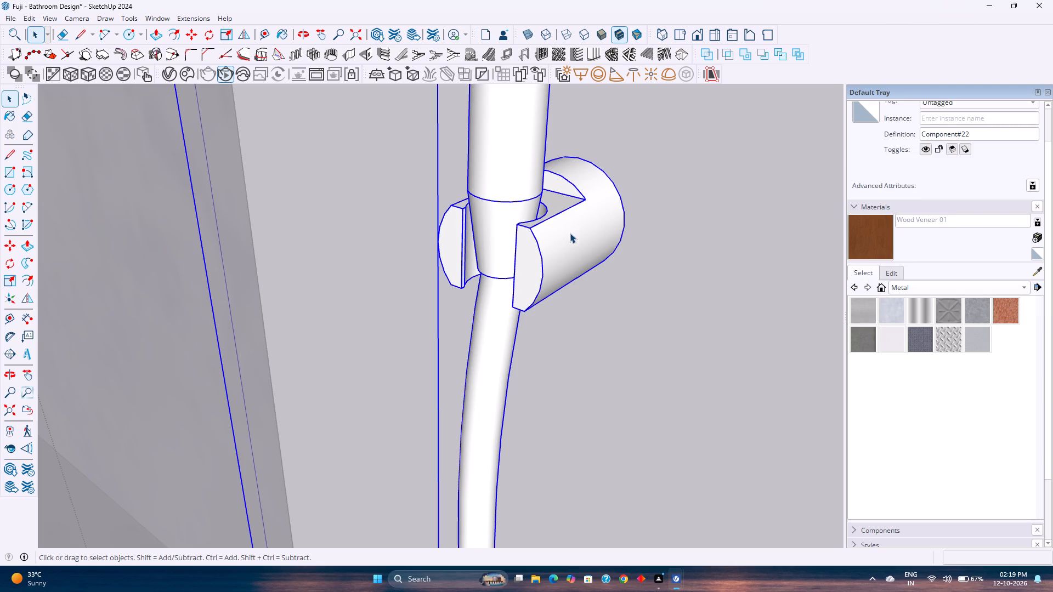
double_click(570, 233)
left_click(570, 233)
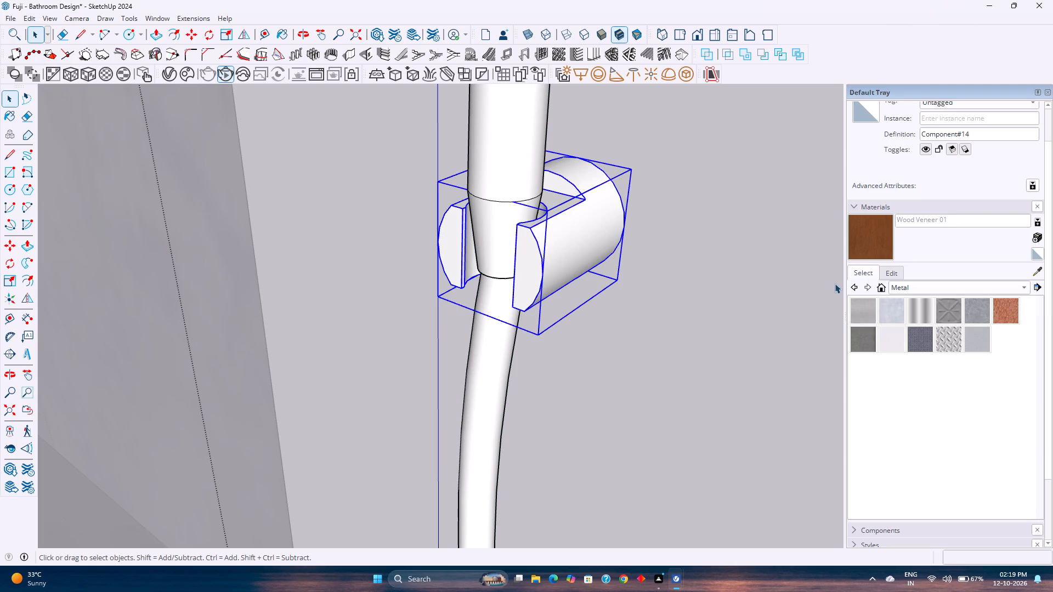
left_click(860, 348)
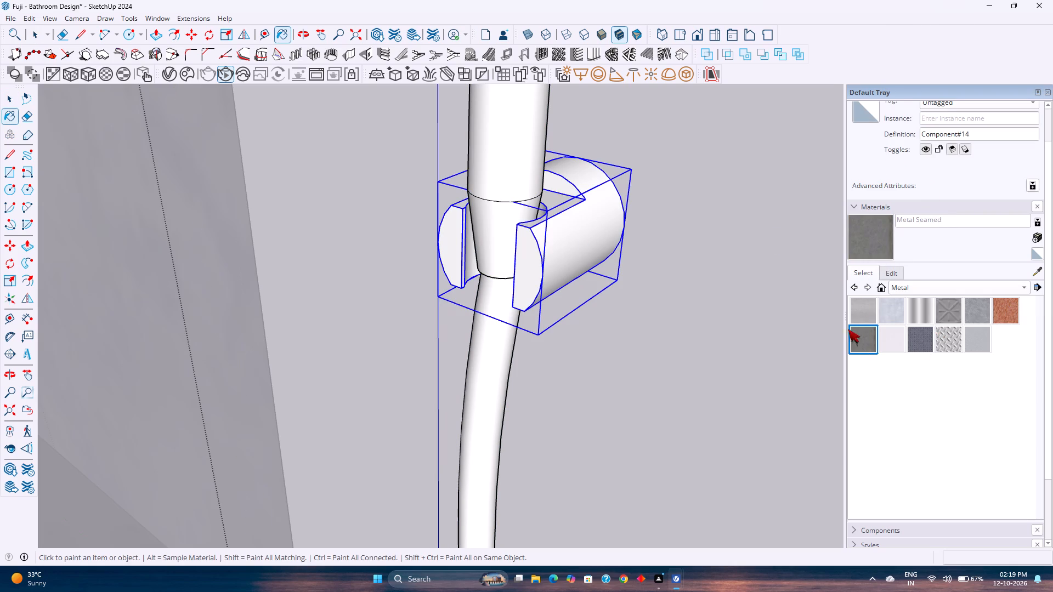
left_click(574, 240)
left_click(521, 169)
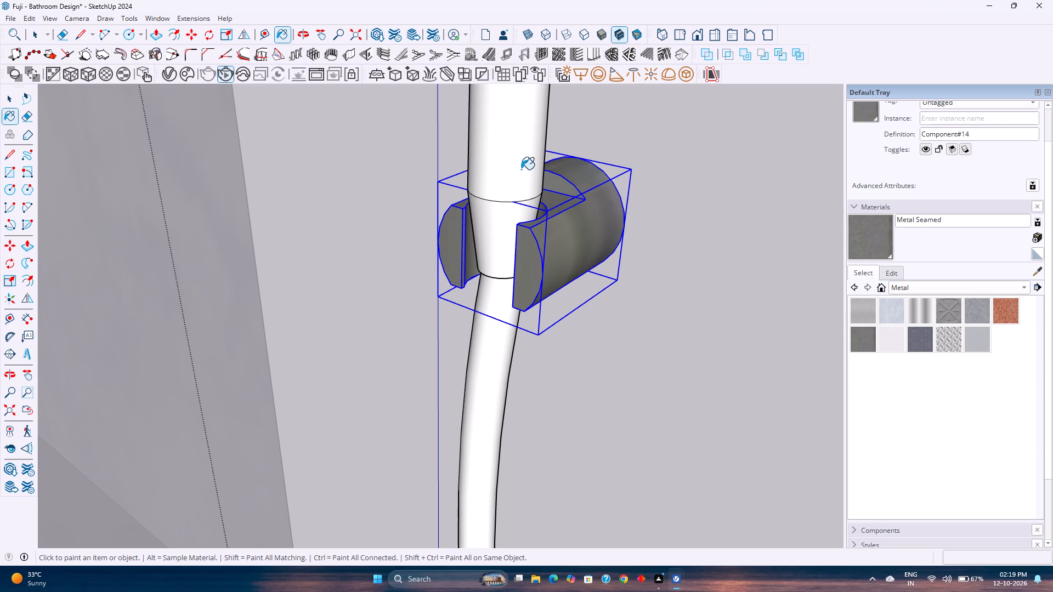
Paint the faucet's valve knob, lever, wall flange, connecting stem and hose connector with Metal Seamed.
scroll(513, 215, "down", 13)
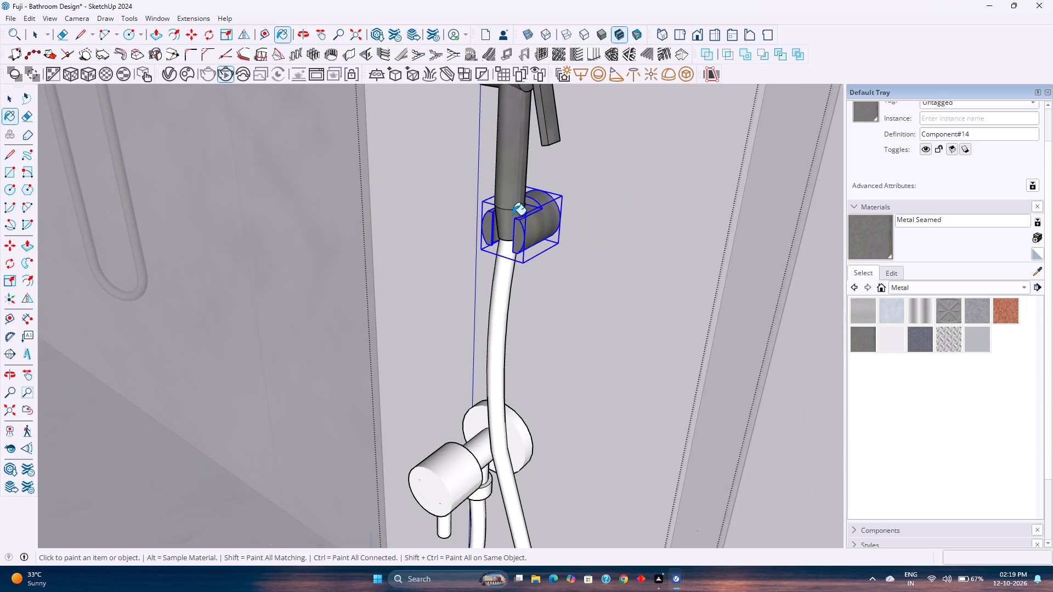
scroll(513, 215, "down", 3)
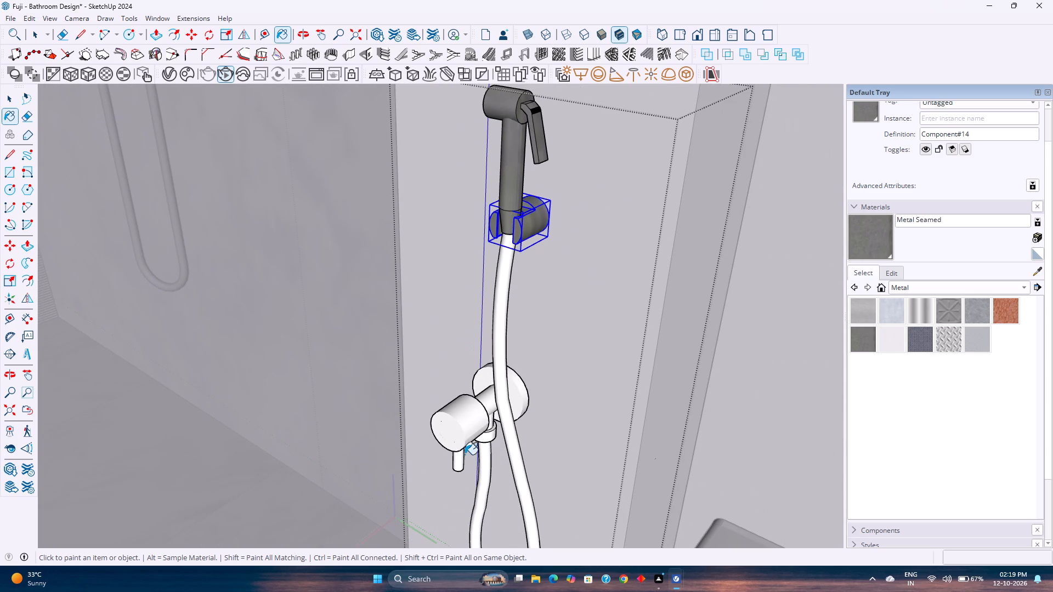
left_click(467, 428)
scroll(443, 446, "up", 4)
left_click(457, 429)
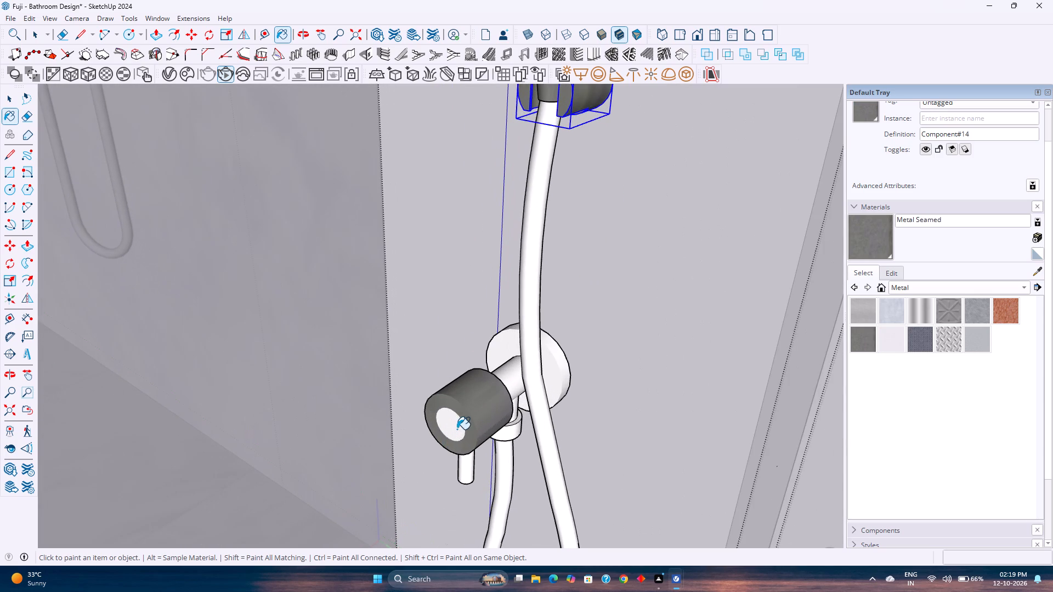
left_click(471, 471)
left_click(557, 364)
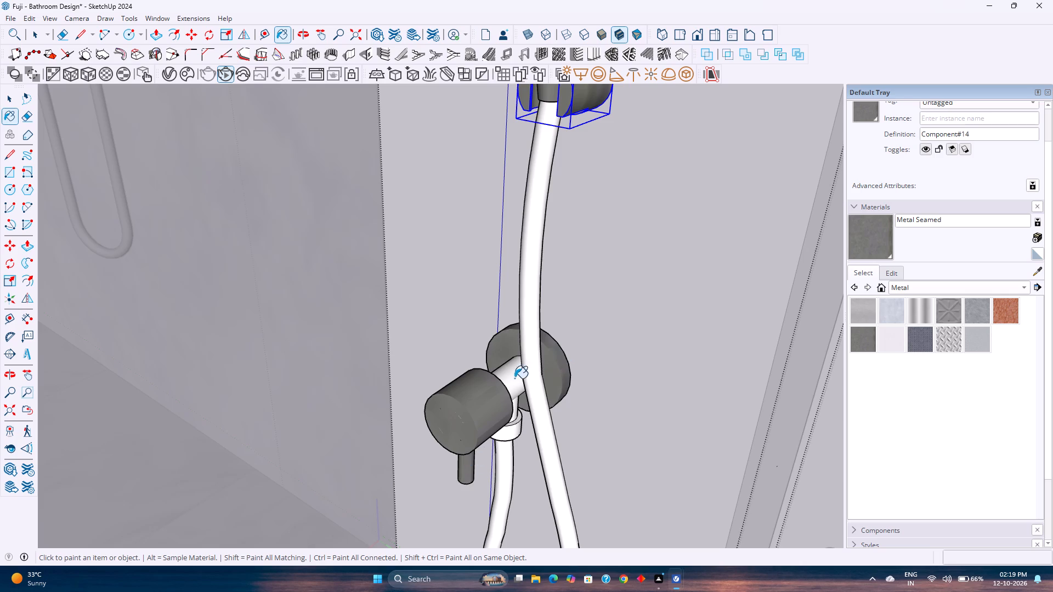
left_click(507, 379)
middle_click_drag(512, 451, 494, 404)
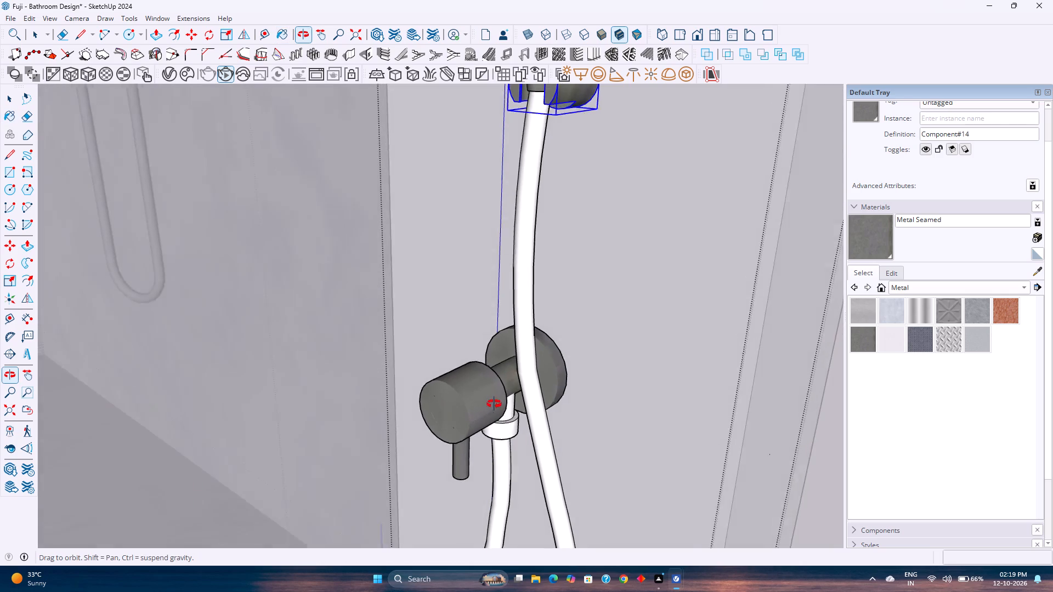
middle_click_drag(494, 404, 492, 385)
scroll(497, 422, "up", 8)
left_click(514, 440)
left_click(516, 396)
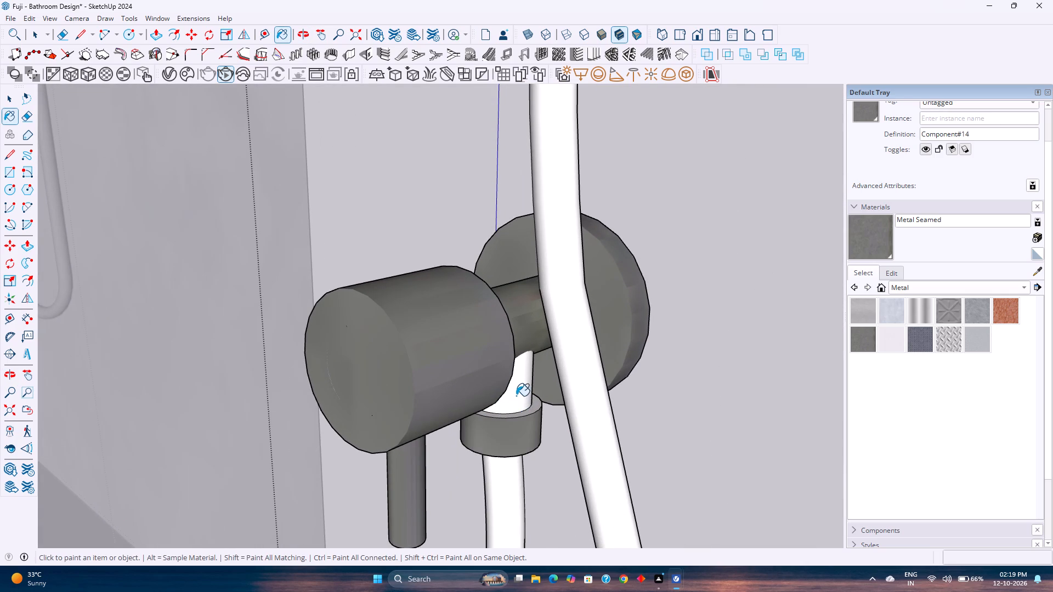
Check the faucet from the valve up to the spray head for unpainted parts, and finish editing the component.
scroll(516, 396, "down", 10)
middle_click_drag(528, 315, 555, 446)
scroll(552, 382, "down", 3)
scroll(584, 171, "up", 2)
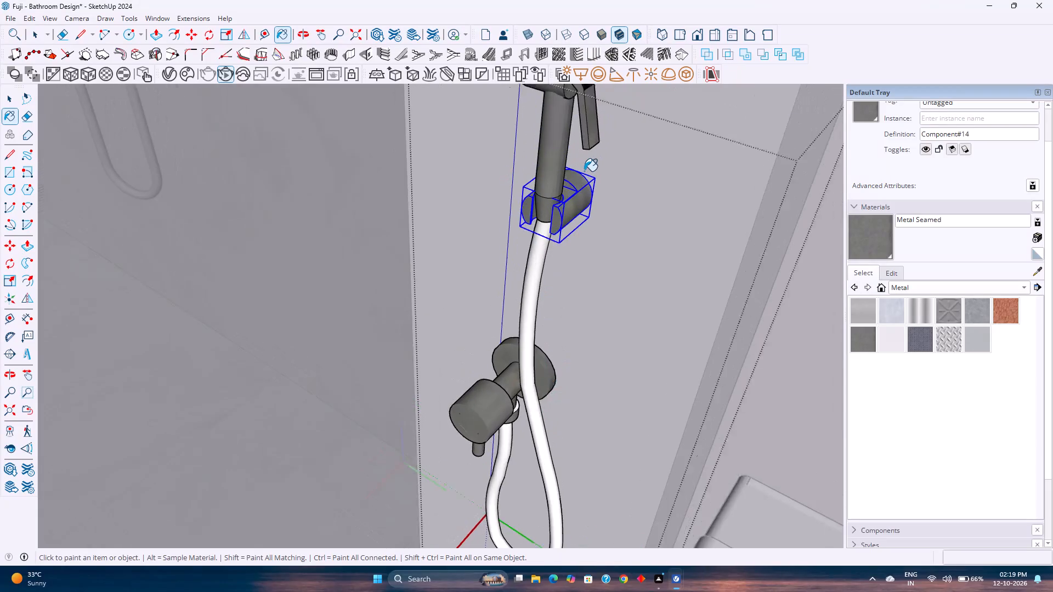
scroll(584, 171, "up", 1)
scroll(584, 171, "down", 2)
middle_click_drag(575, 170, 575, 325, "shift")
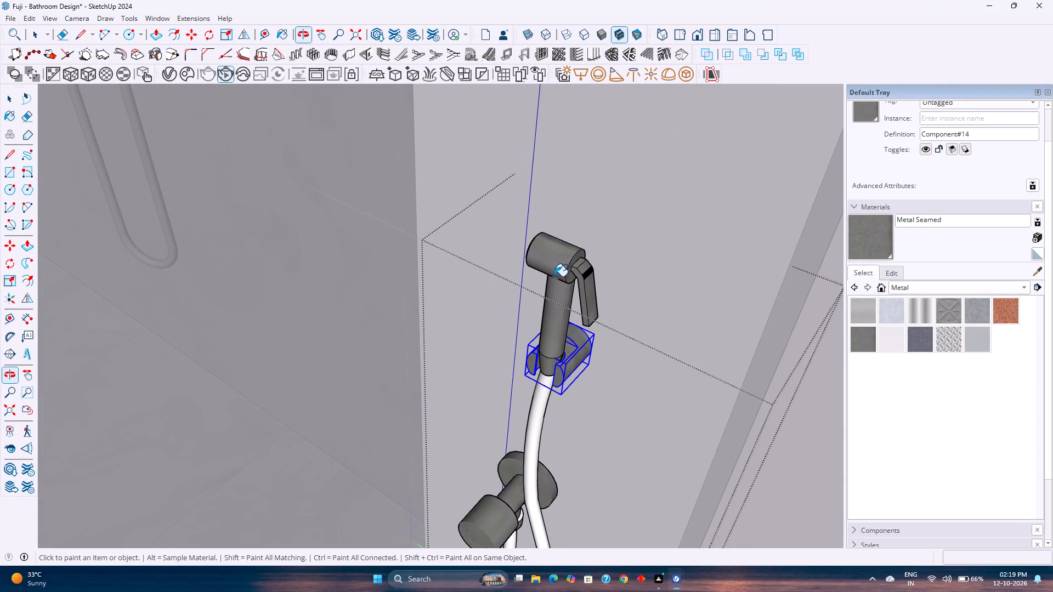
key("space")
scroll(576, 344, "down", 2)
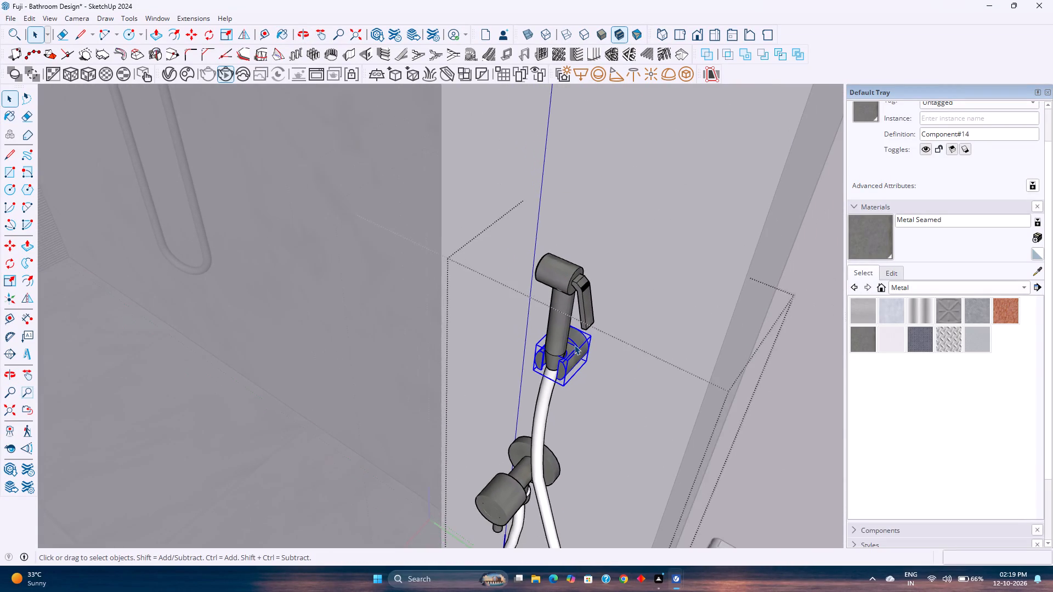
scroll(574, 345, "down", 2)
key("Escape")
key("Escape")
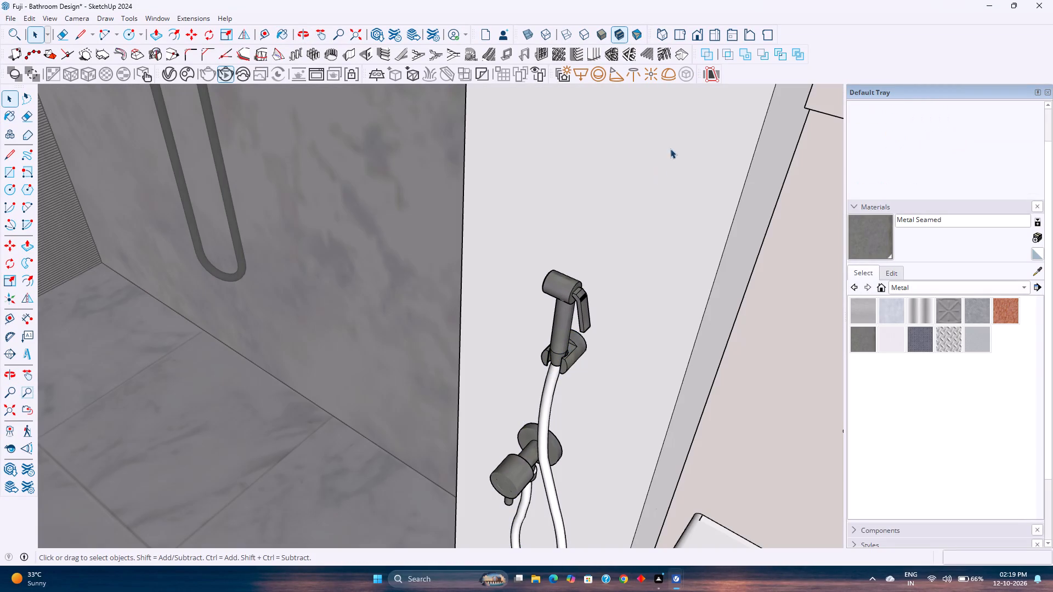
Return to a front view of the whole bathroom and examine the health faucet up close in the V-Ray render.
left_click(720, 38)
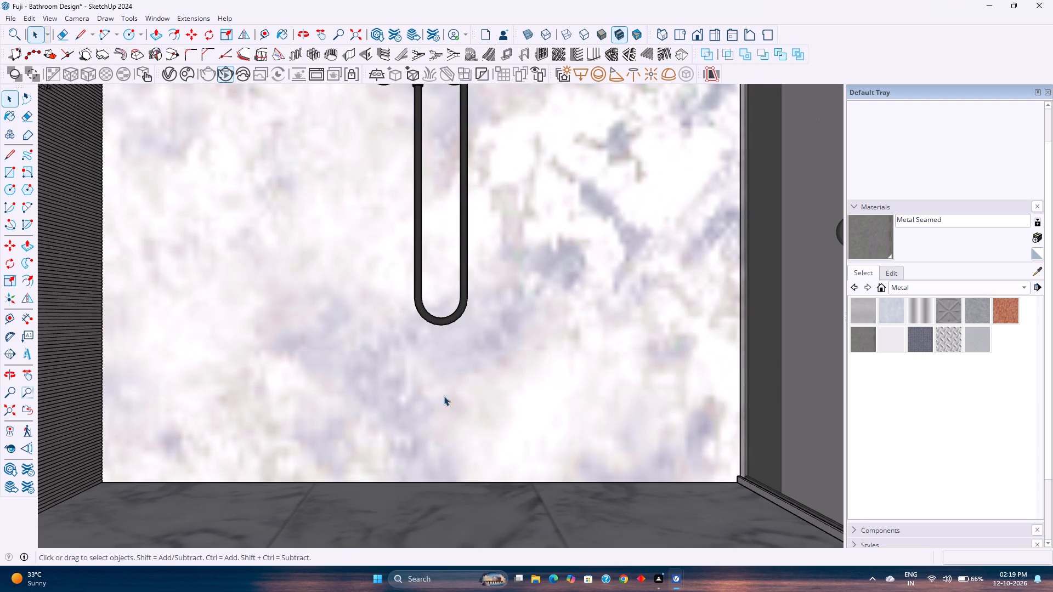
scroll(421, 415, "down", 12)
middle_click_drag(474, 407, 315, 453, "shift")
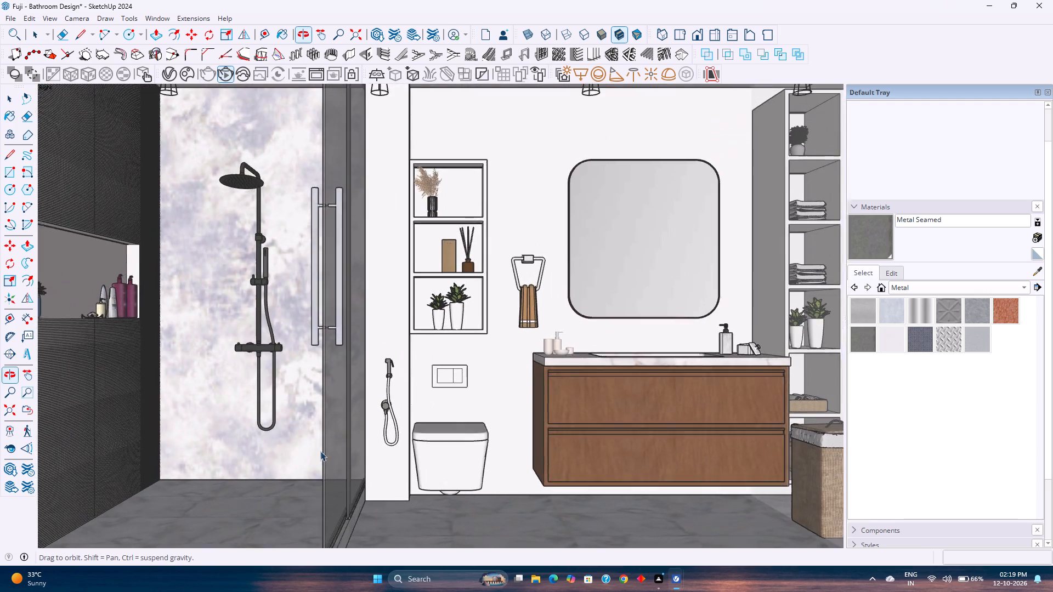
scroll(339, 444, "down", 2)
middle_click(411, 387)
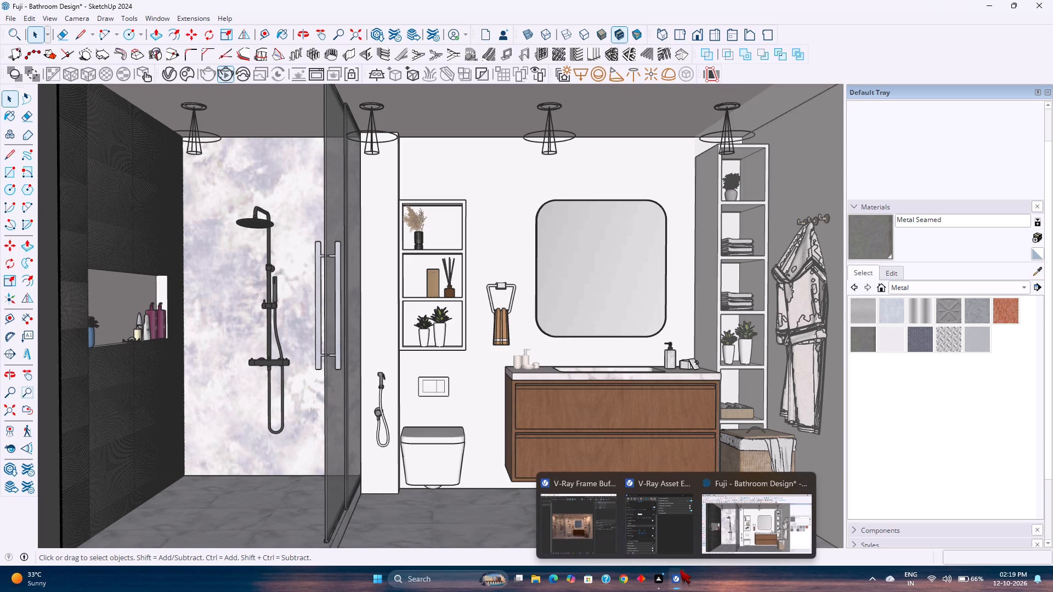
left_click(554, 527)
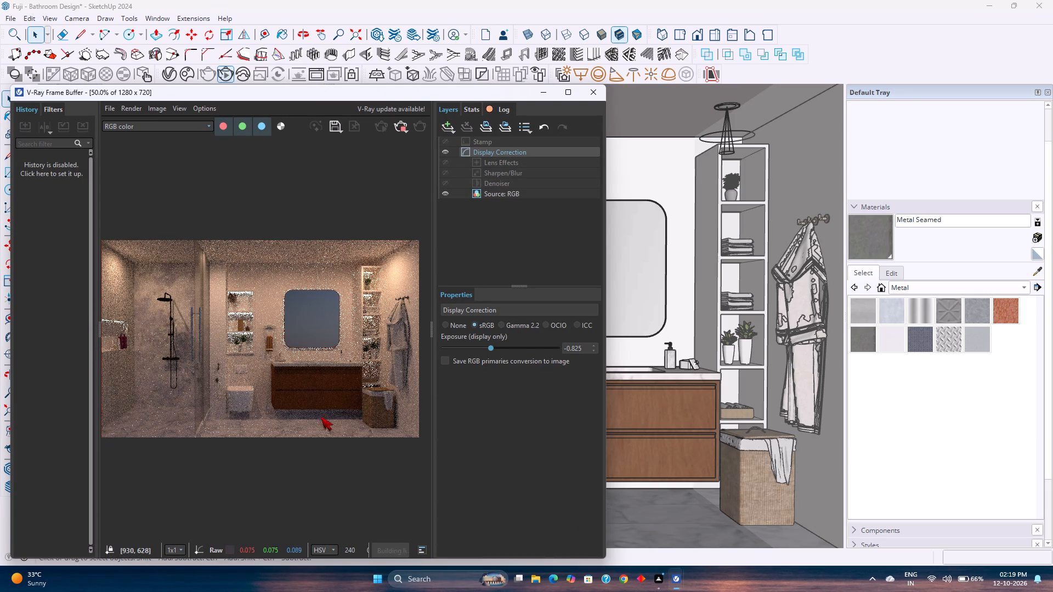
scroll(212, 388, "up", 1)
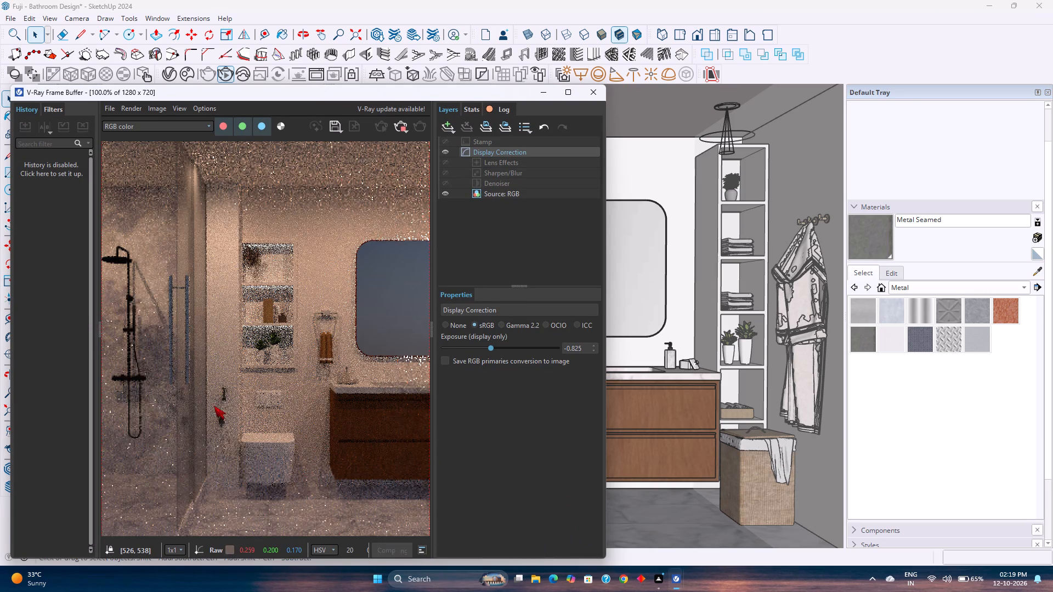
scroll(238, 458, "up", 1)
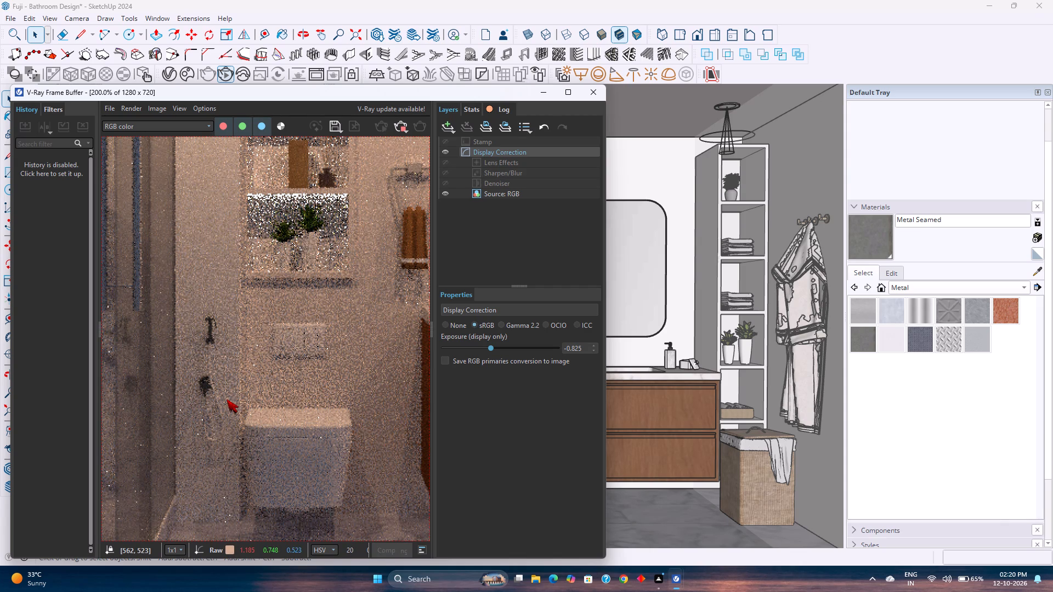
left_click(539, 92)
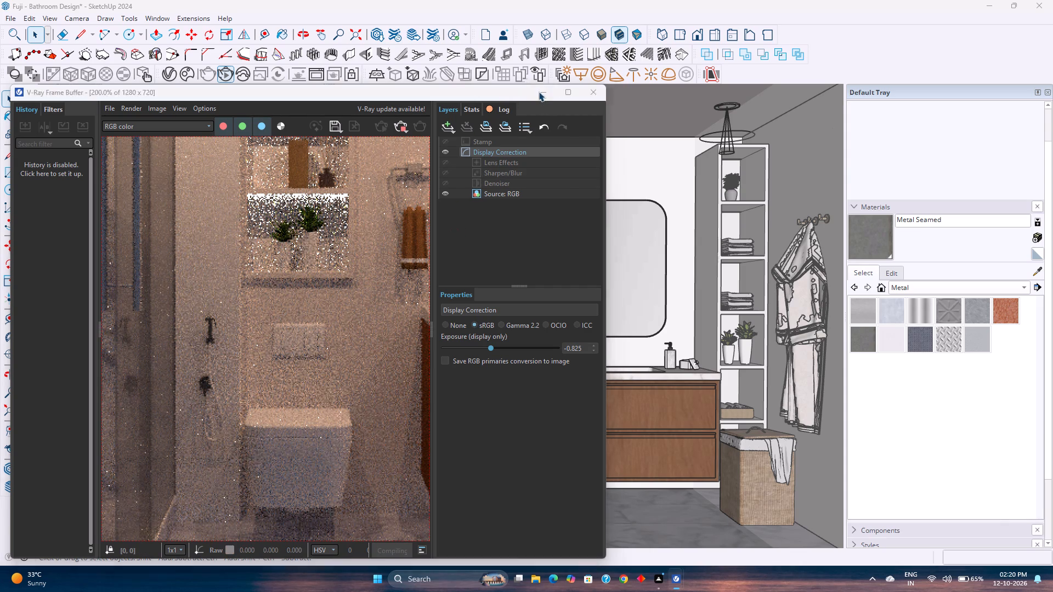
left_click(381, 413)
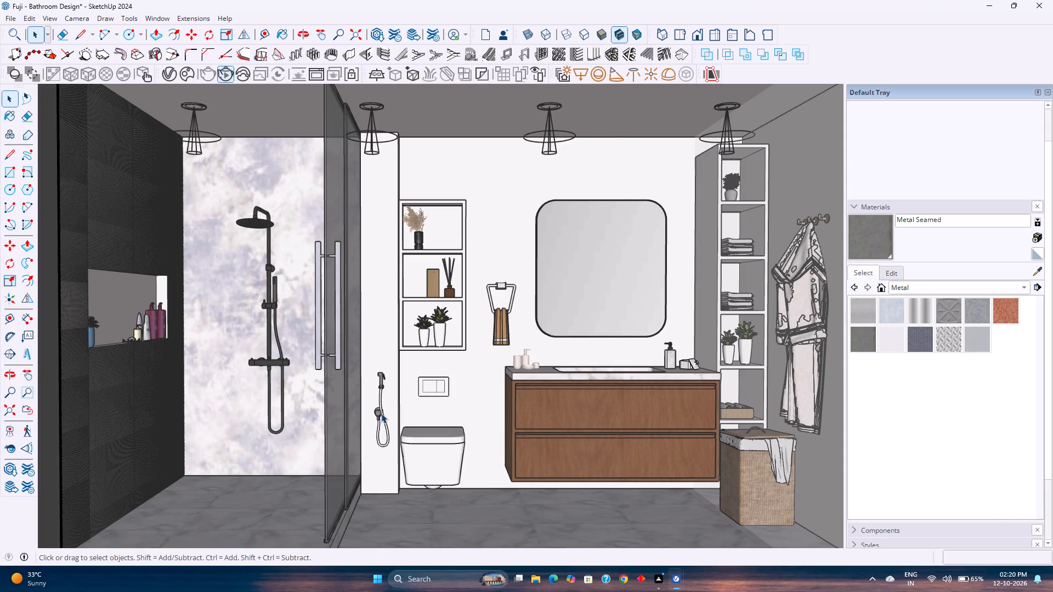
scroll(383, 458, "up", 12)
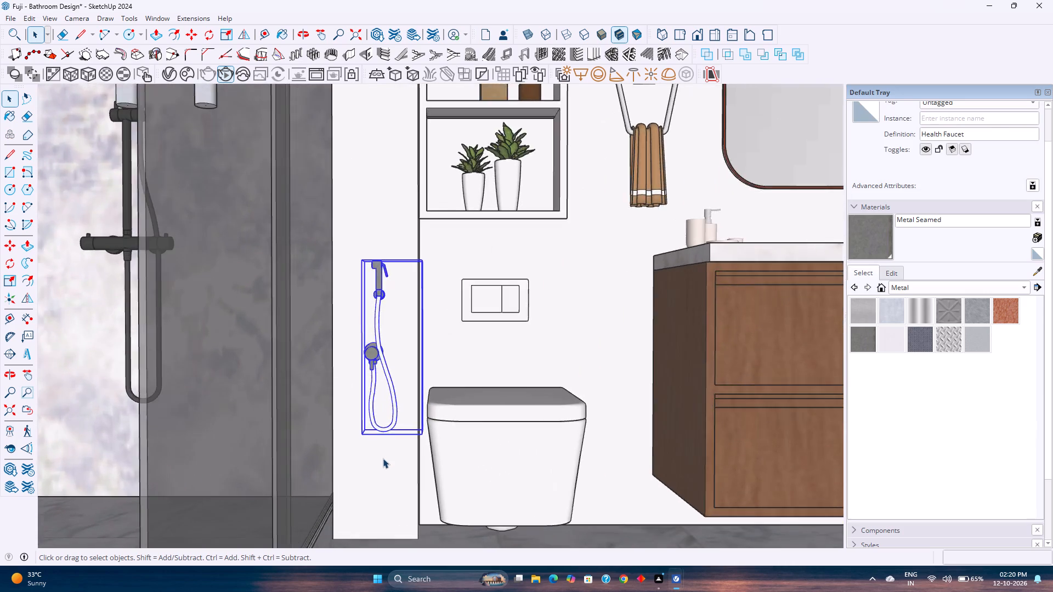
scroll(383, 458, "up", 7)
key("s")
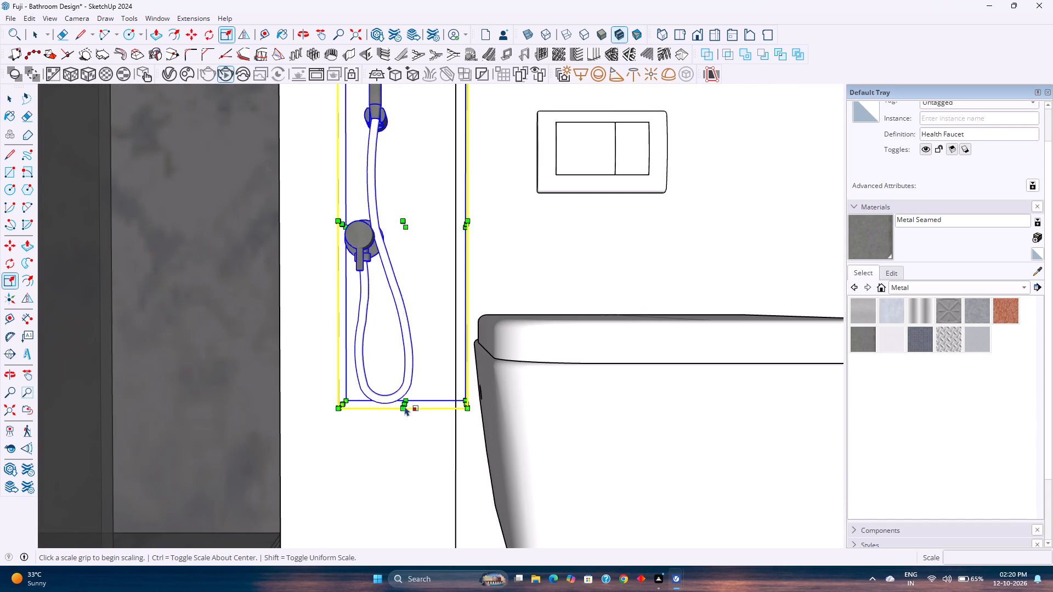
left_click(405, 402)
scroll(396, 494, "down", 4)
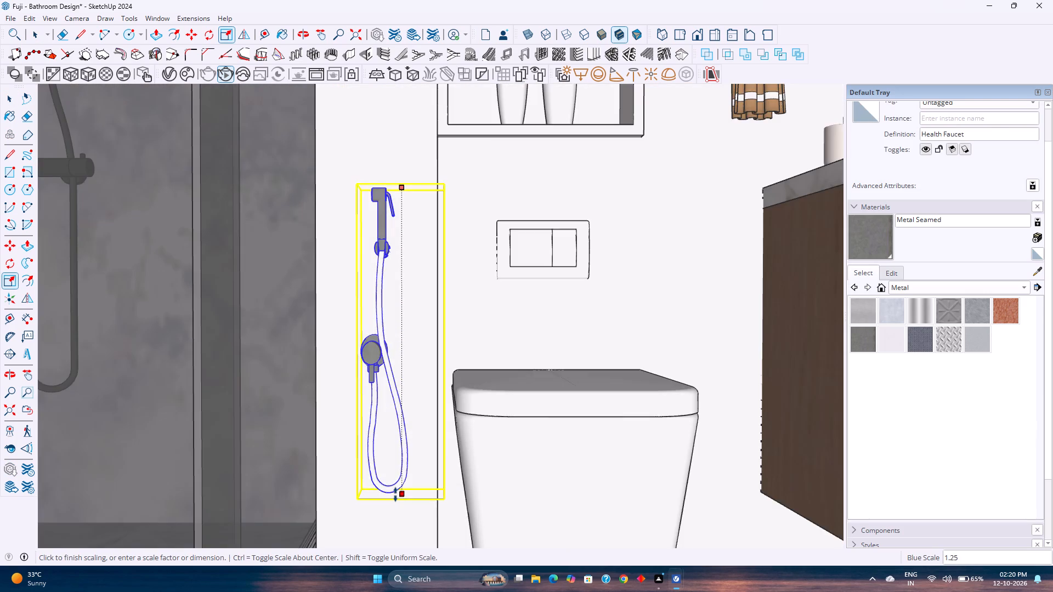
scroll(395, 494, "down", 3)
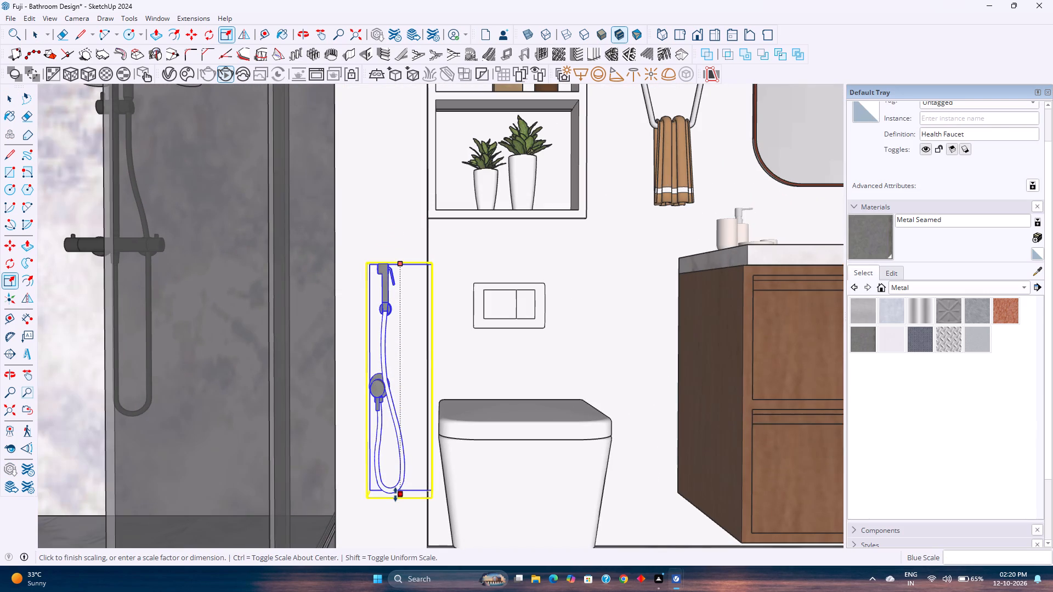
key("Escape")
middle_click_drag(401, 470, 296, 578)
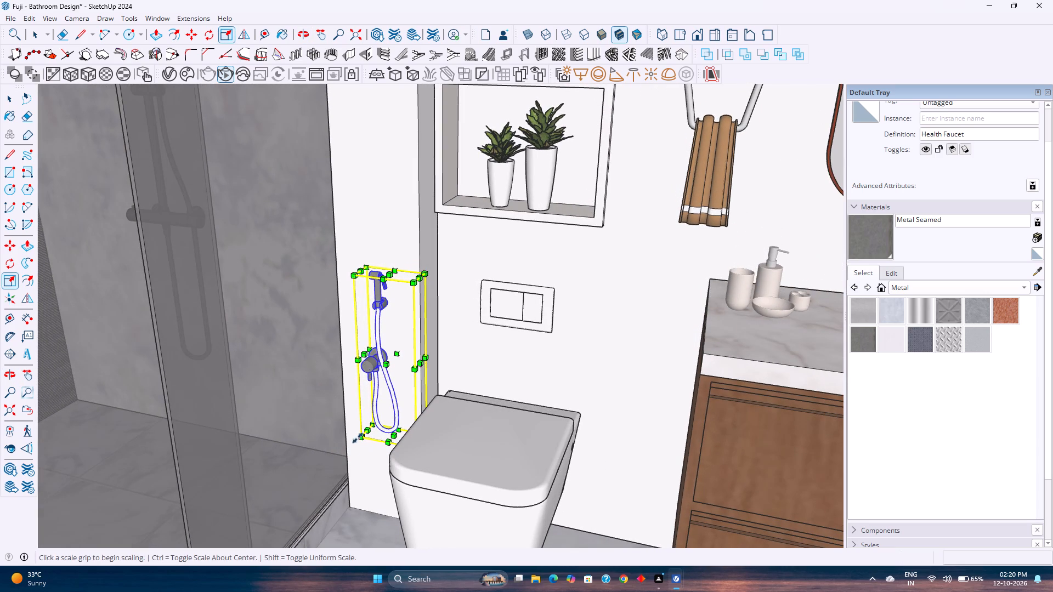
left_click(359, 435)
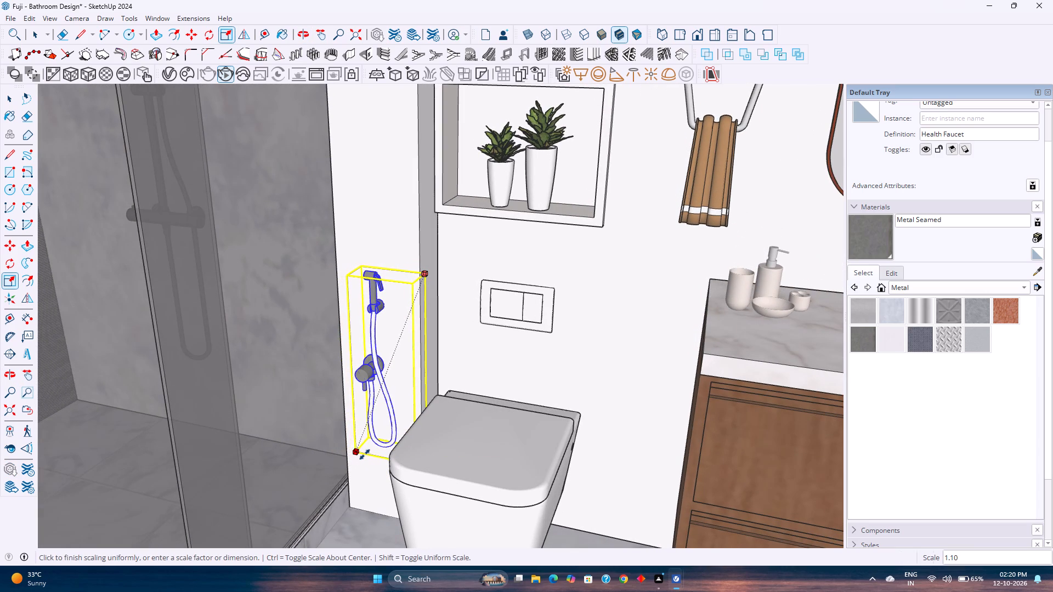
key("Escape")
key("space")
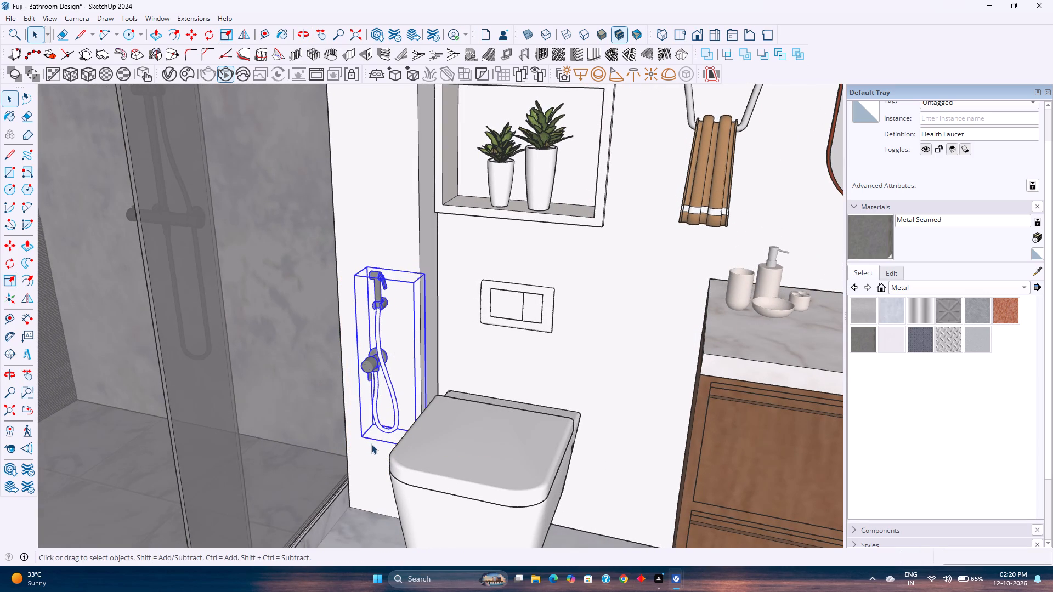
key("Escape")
Open the health faucet component beside the toilet down to the level of its separate hose and valve parts.
double_click(381, 427)
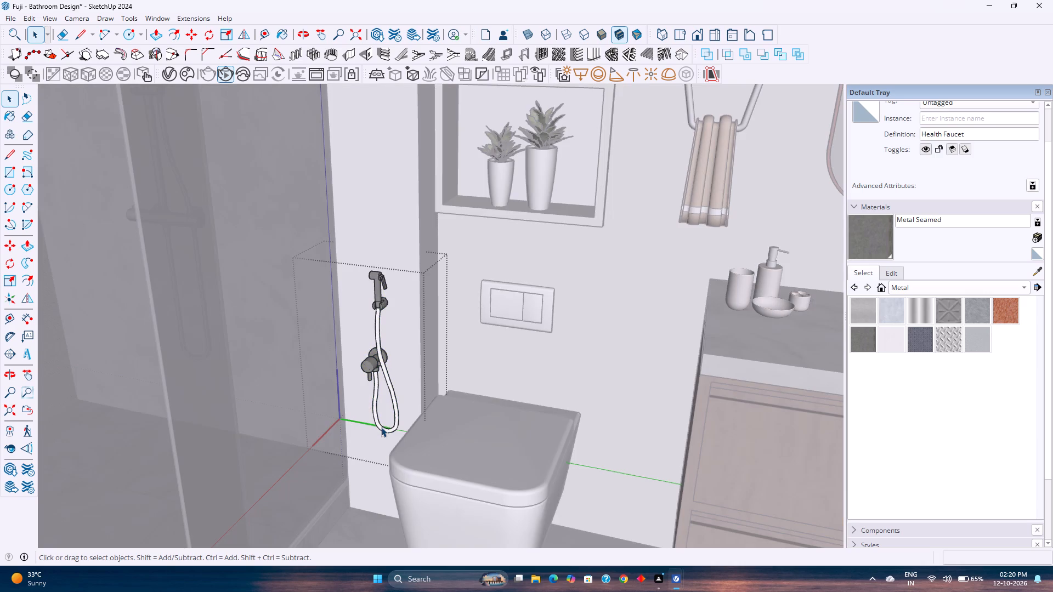
left_click(381, 427)
scroll(381, 427, "up", 2)
double_click(381, 427)
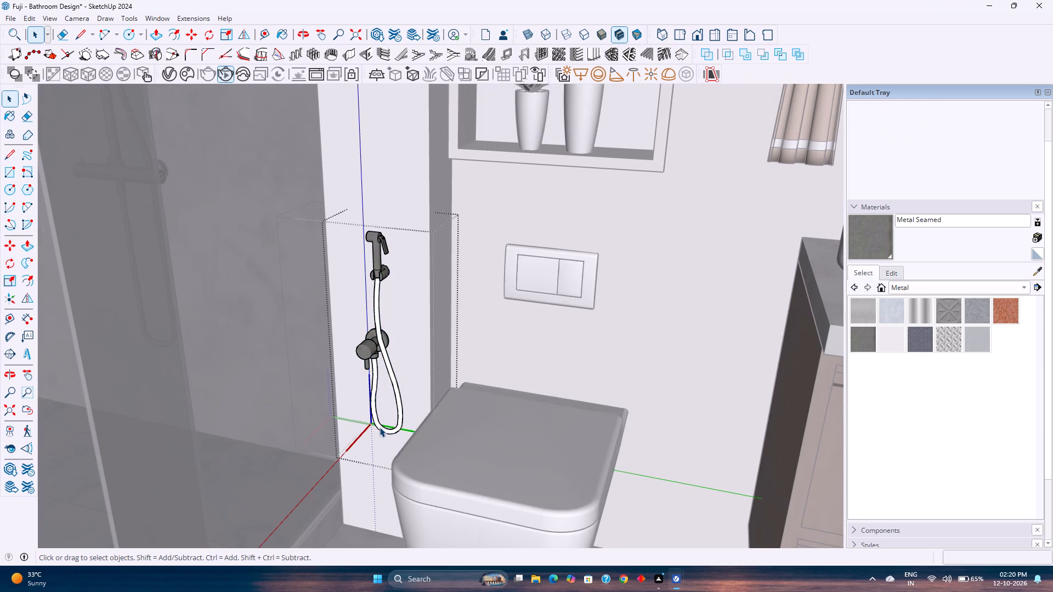
left_click(380, 427)
scroll(376, 431, "up", 5)
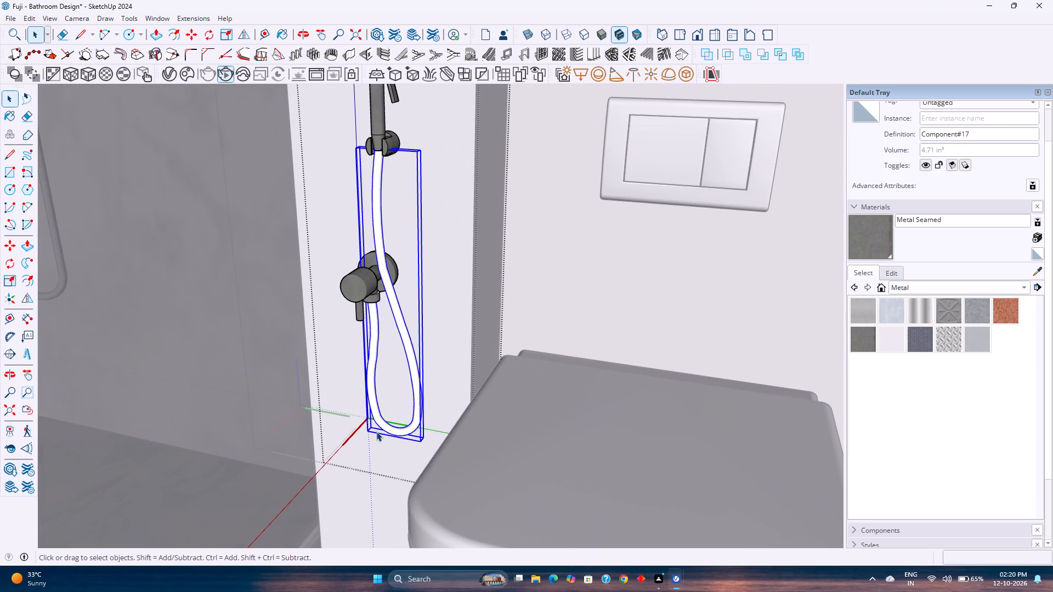
left_click(360, 286, "ctrl")
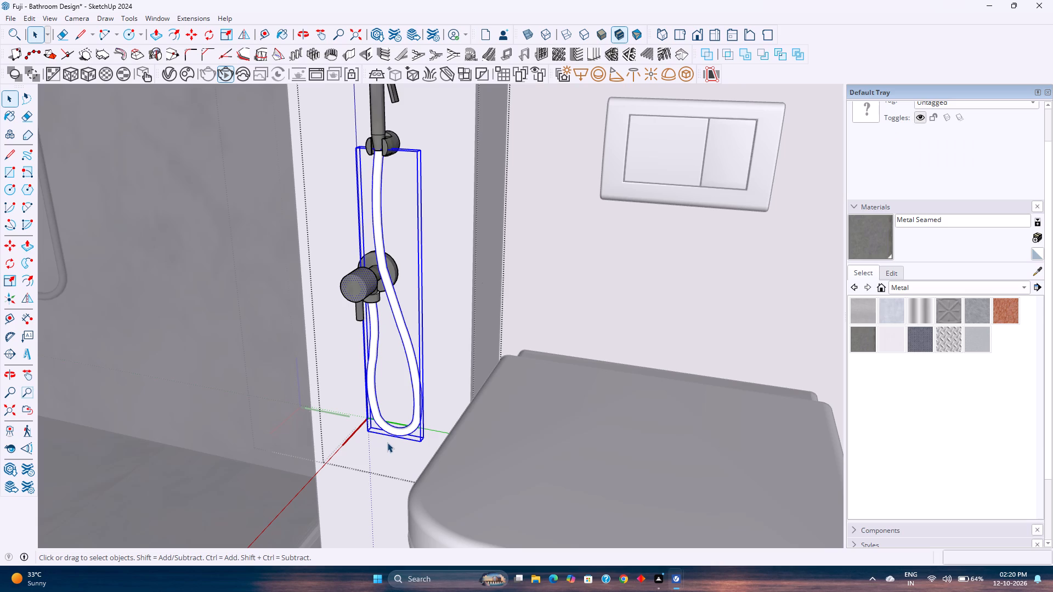
scroll(387, 442, "up", 6)
middle_click_drag(371, 440, 375, 477)
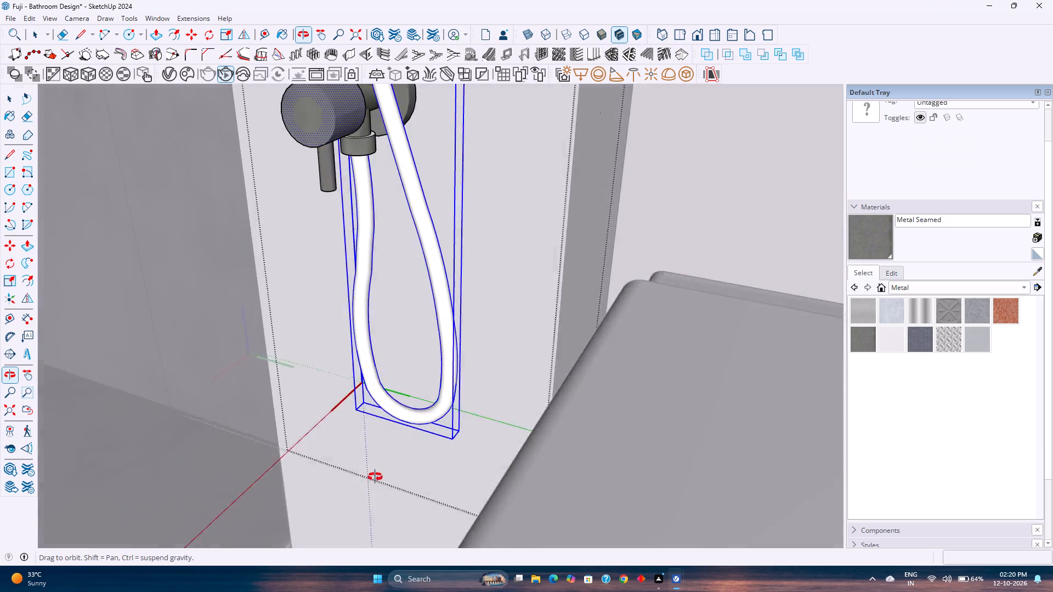
middle_click_drag(375, 477, 405, 591)
key("Escape")
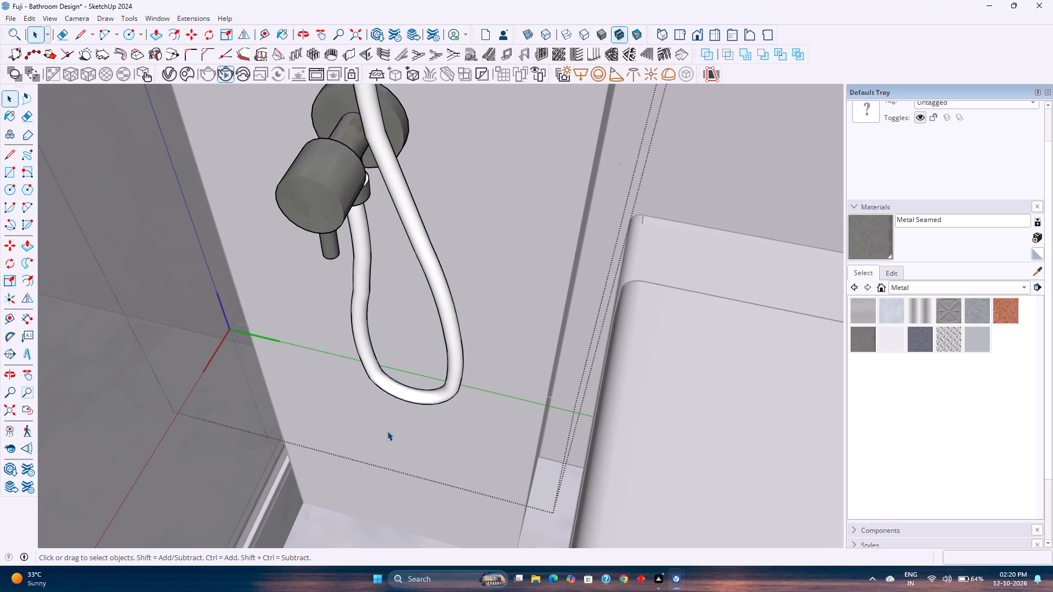
left_click(329, 208)
double_click(329, 207)
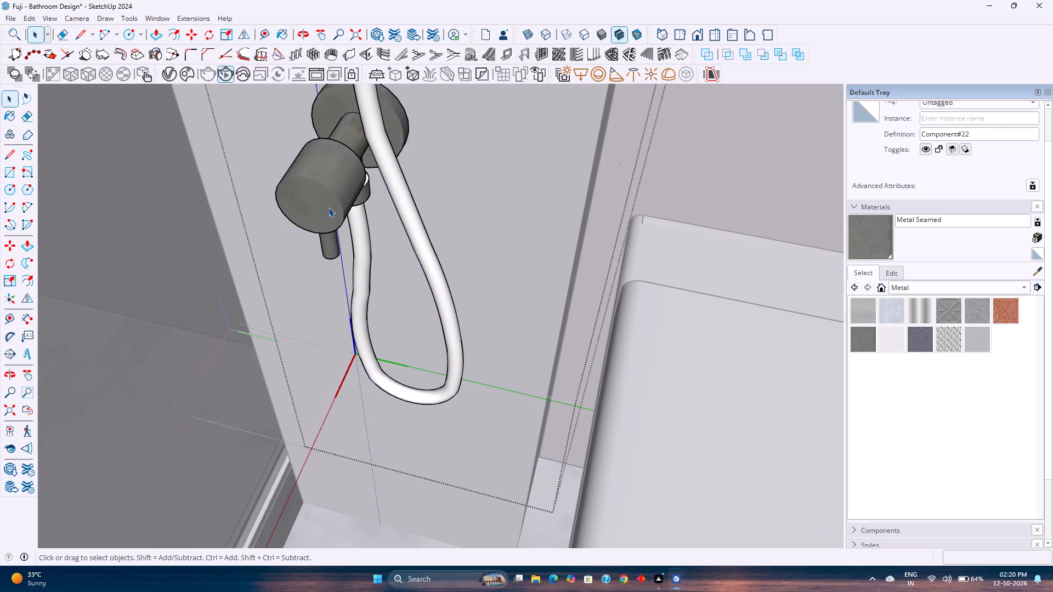
left_click(329, 207)
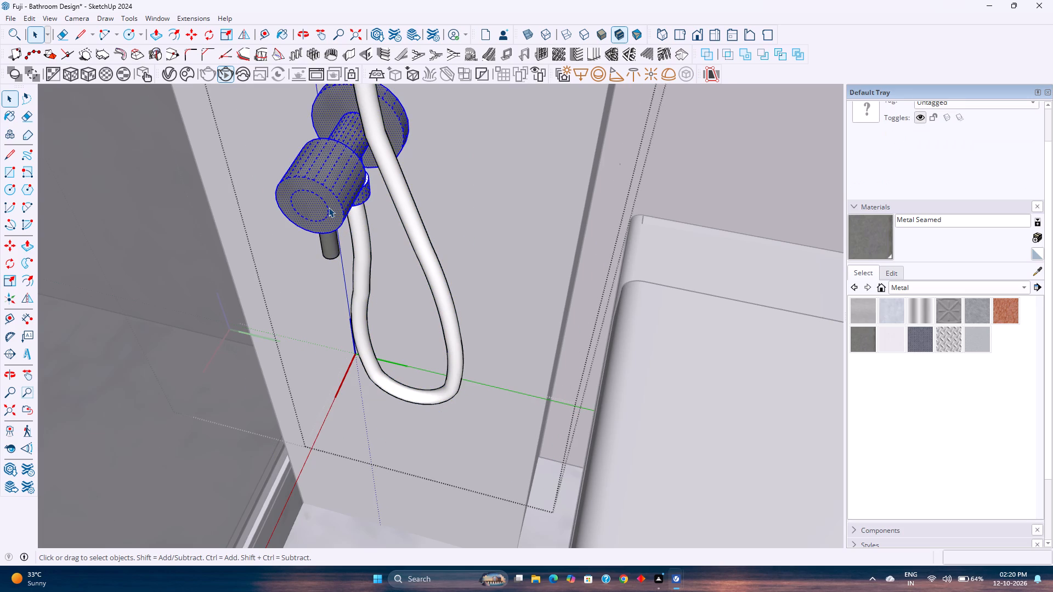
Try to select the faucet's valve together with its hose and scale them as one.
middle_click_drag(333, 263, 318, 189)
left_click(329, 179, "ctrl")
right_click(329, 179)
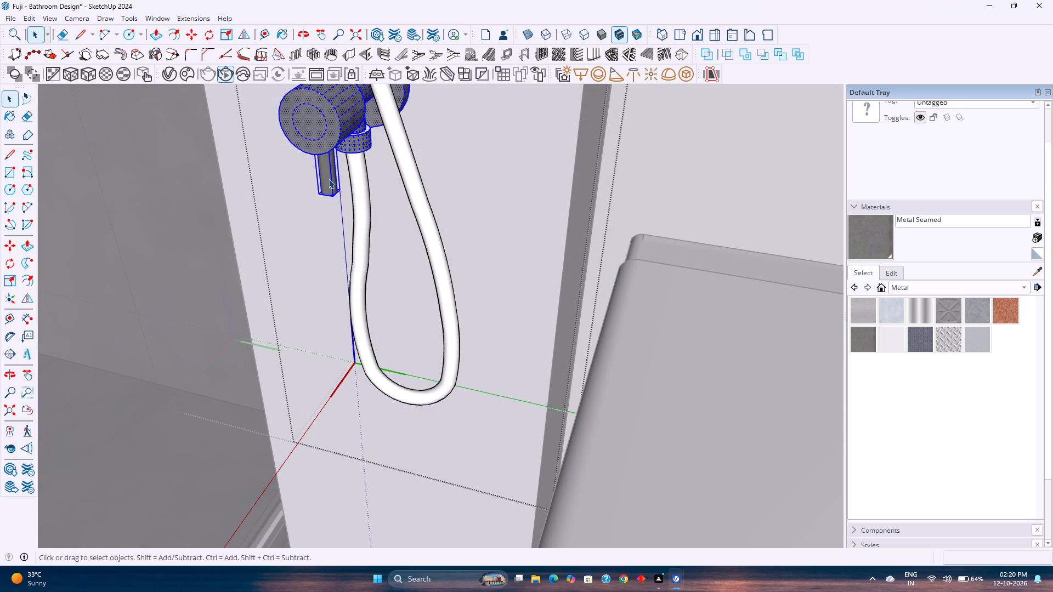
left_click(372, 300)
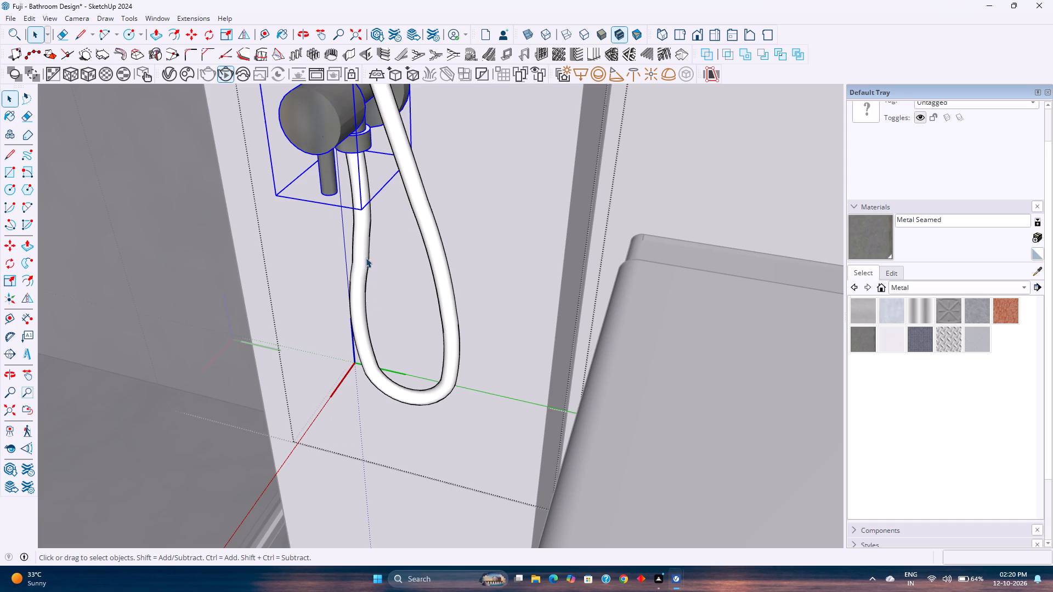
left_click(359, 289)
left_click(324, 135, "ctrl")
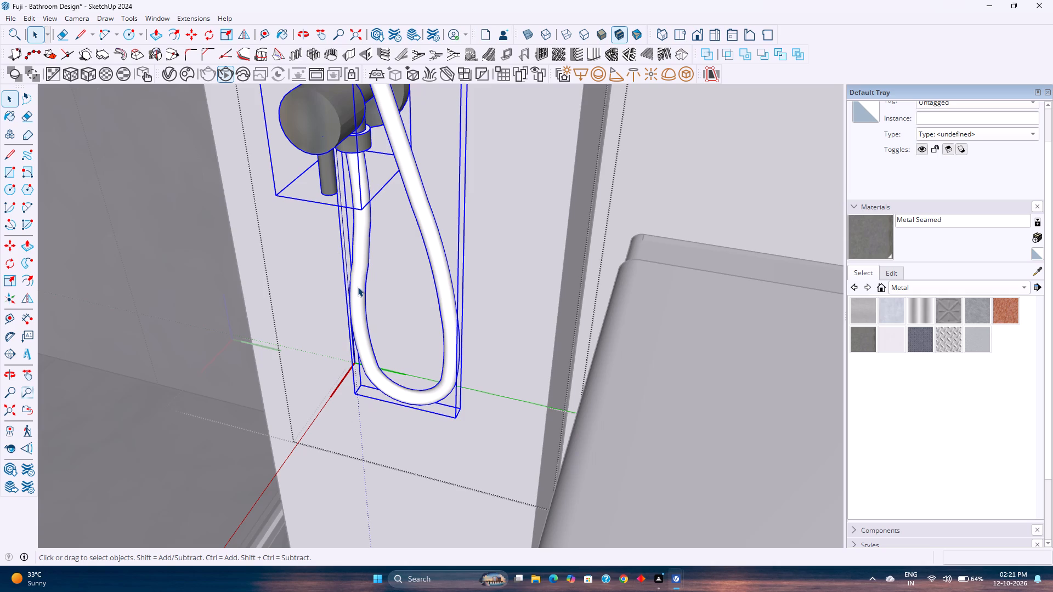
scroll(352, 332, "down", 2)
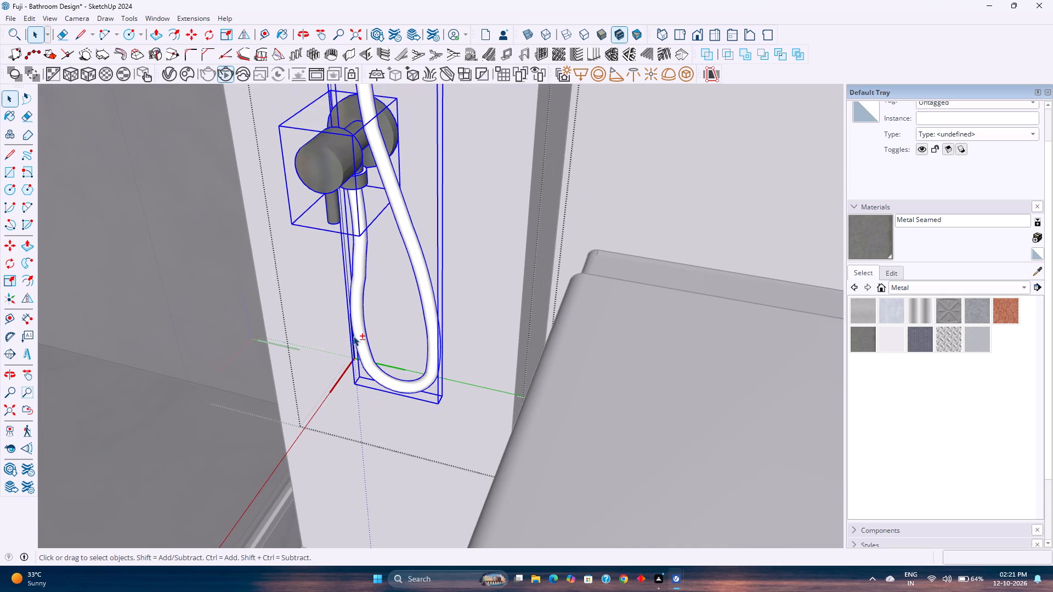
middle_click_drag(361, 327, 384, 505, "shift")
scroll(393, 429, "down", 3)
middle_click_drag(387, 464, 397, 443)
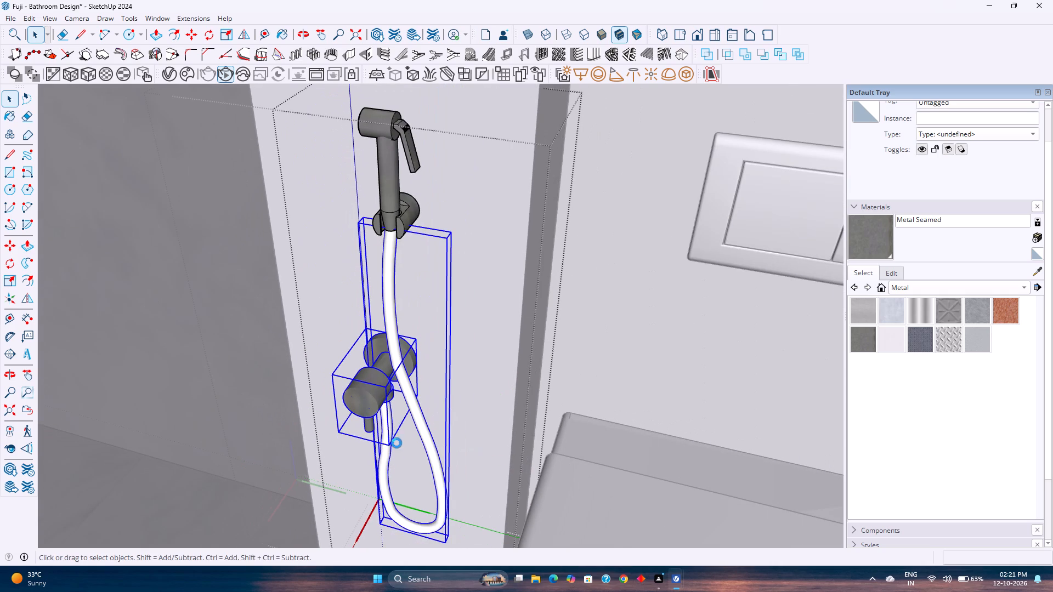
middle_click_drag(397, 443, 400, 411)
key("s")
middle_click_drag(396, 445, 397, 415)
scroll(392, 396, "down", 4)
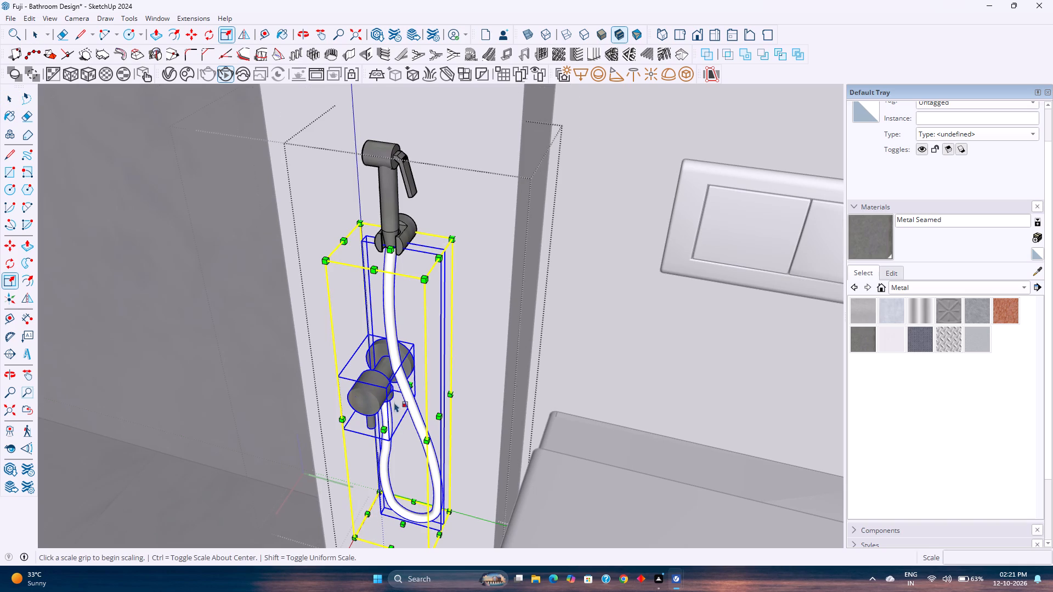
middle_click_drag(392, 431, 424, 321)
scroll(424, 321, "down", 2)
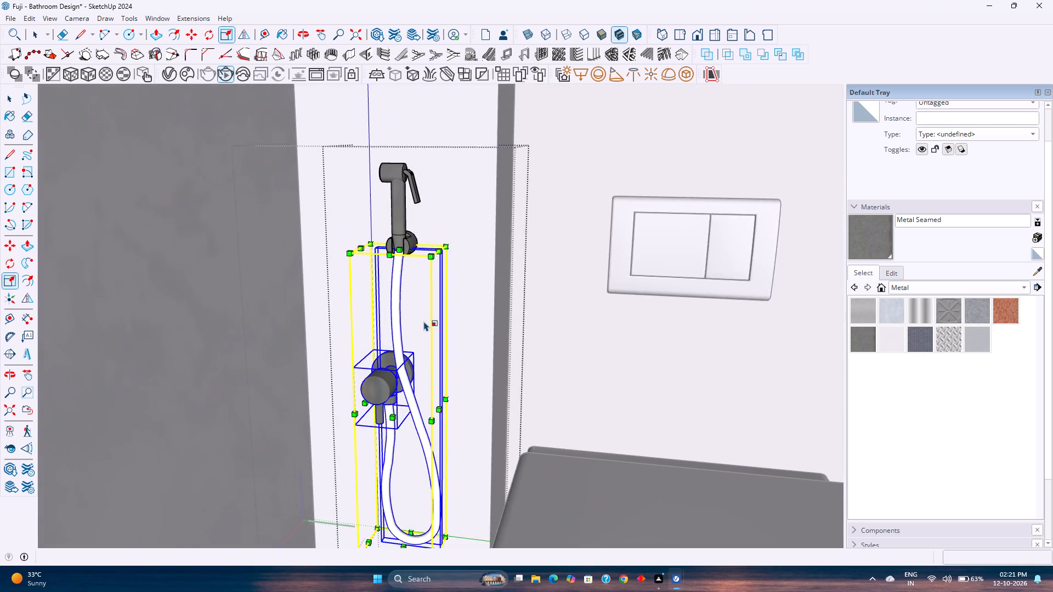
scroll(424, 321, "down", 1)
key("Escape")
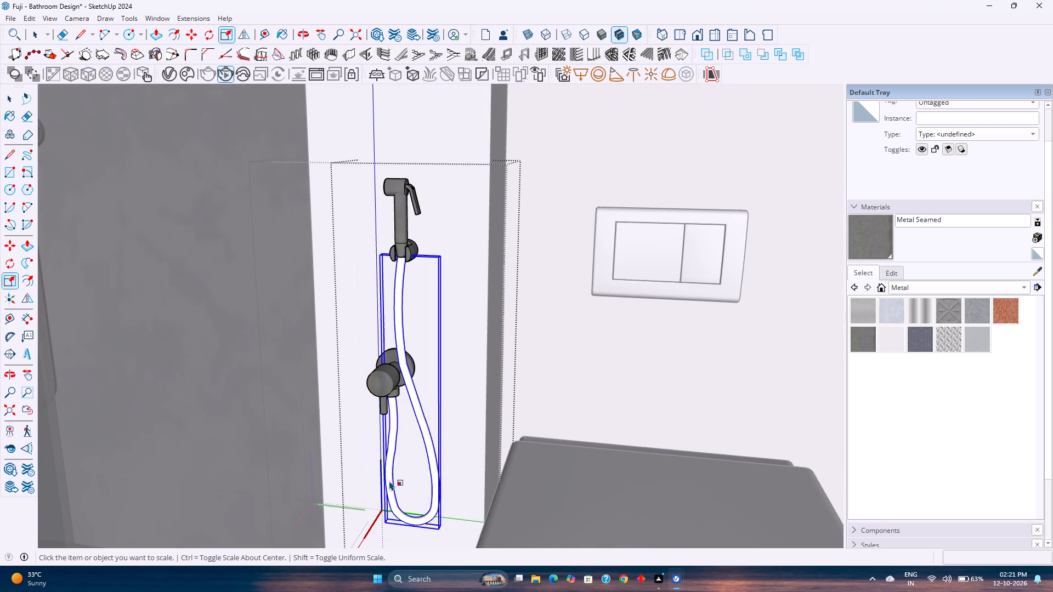
Scale the white hose uniformly to about 1.5 times its size from its lower corner, keeping the opposite upper corner fixed.
left_click(388, 482)
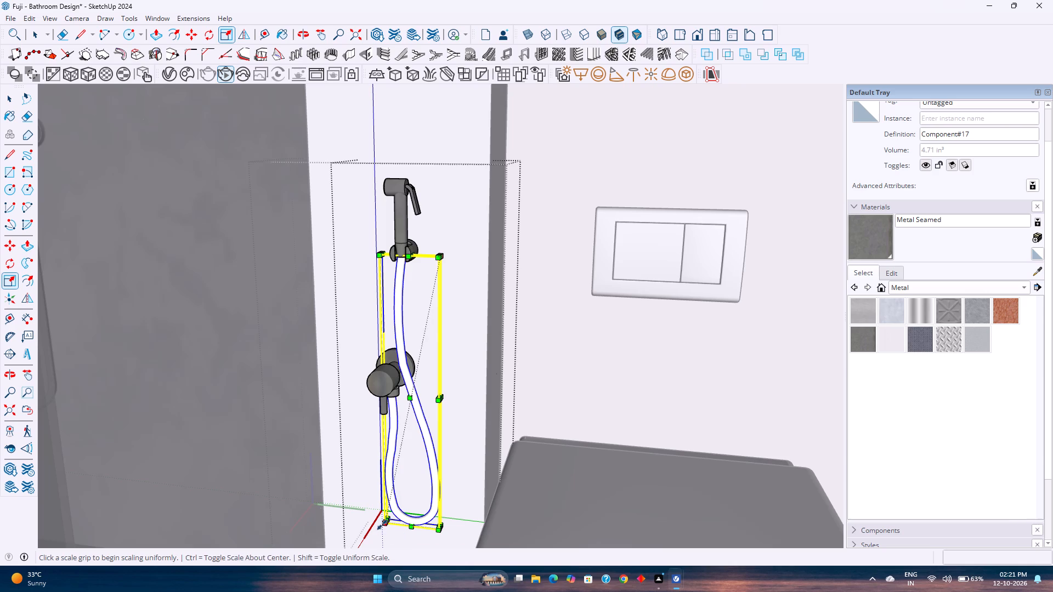
middle_click_drag(396, 513, 437, 403, "shift")
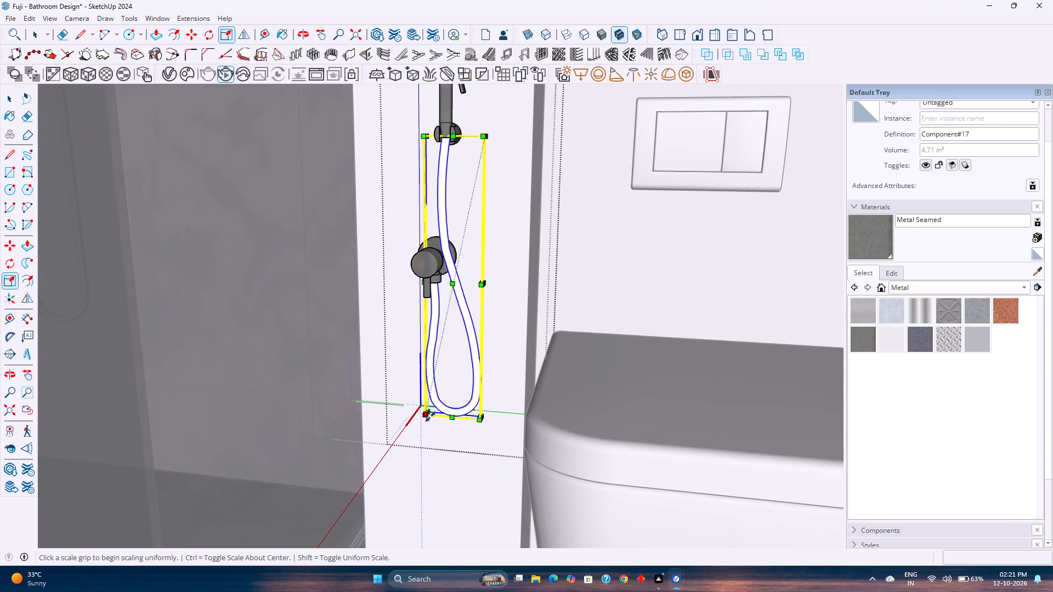
left_click(431, 417)
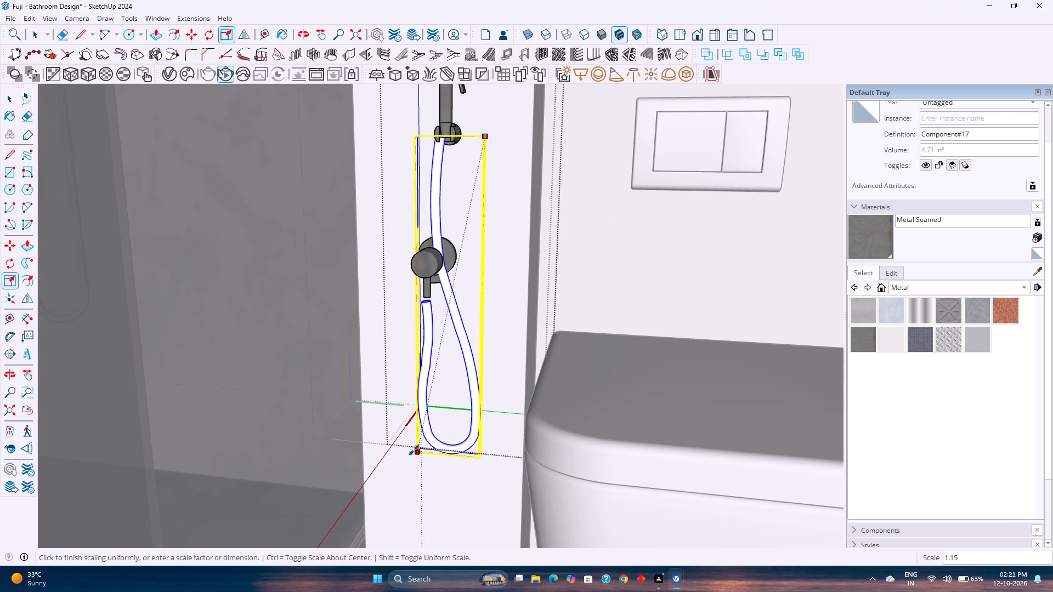
scroll(413, 463, "down", 4)
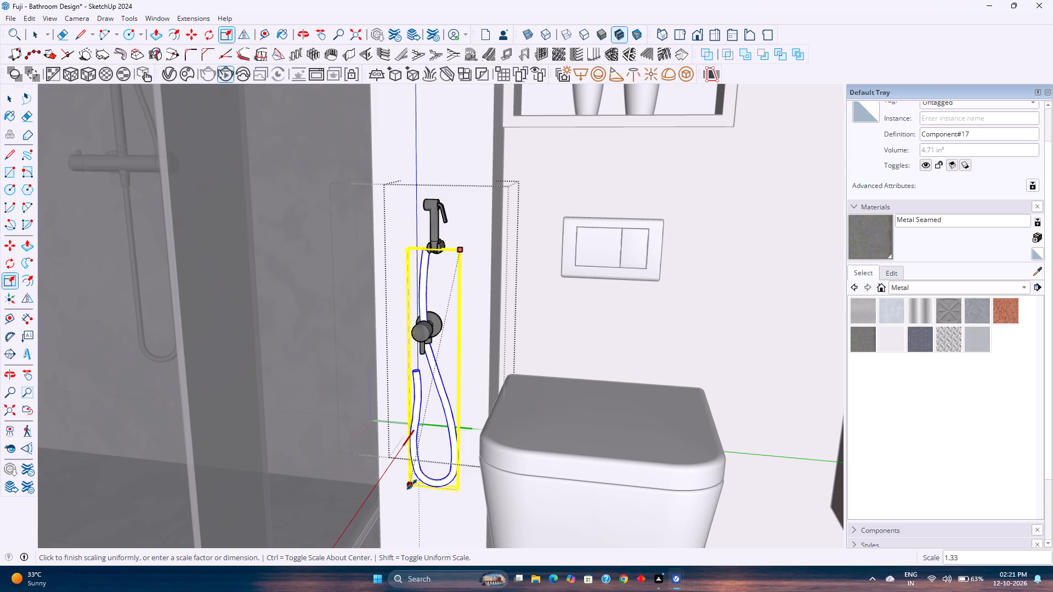
scroll(412, 485, "down", 3)
middle_click_drag(412, 485, 424, 456)
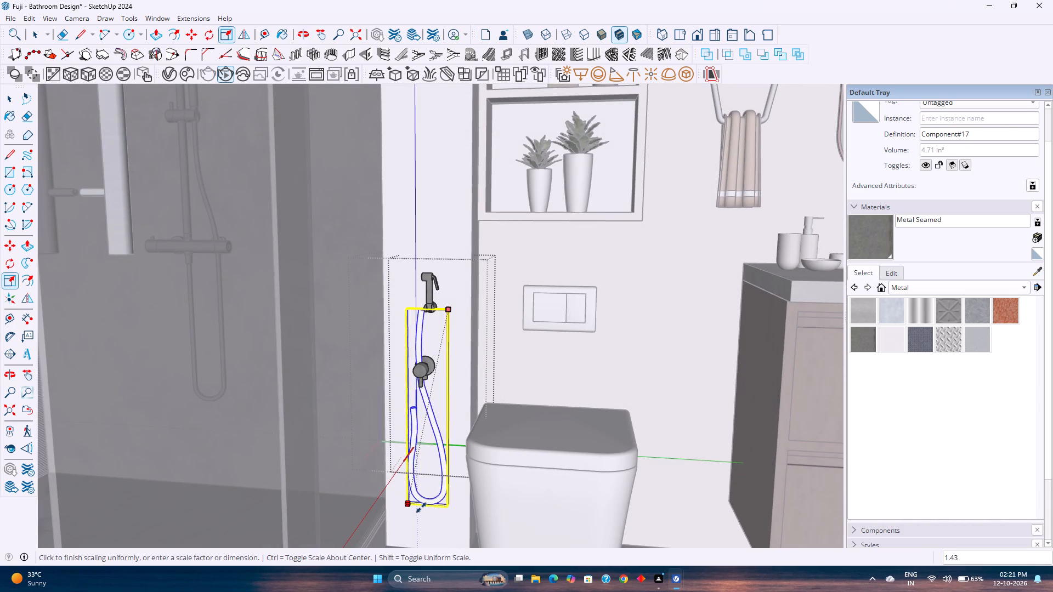
left_click(418, 515)
middle_click_drag(434, 447, 369, 557)
key("space")
Scale the spray handset and the valve together uniformly to about 1.2 times their size about the opposite upper corner.
scroll(444, 290, "up", 6)
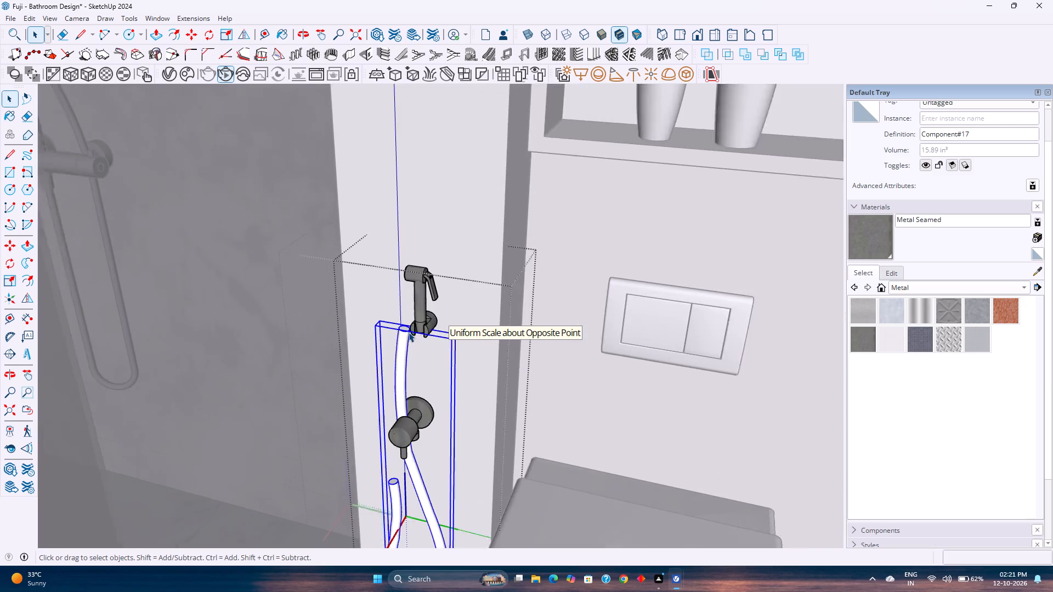
scroll(409, 332, "up", 1)
left_click(422, 317)
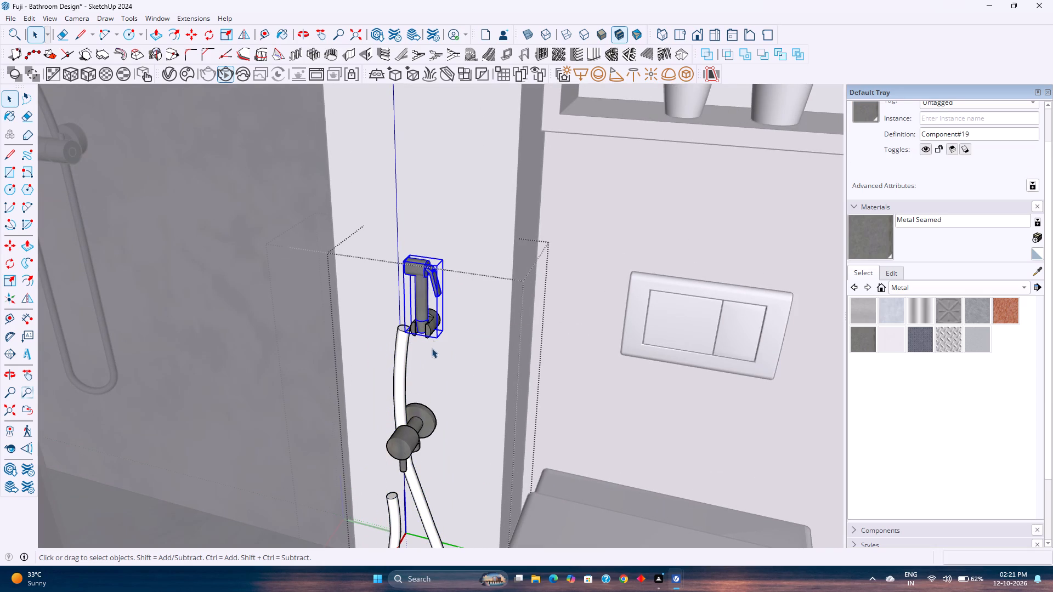
left_click(412, 436, "ctrl")
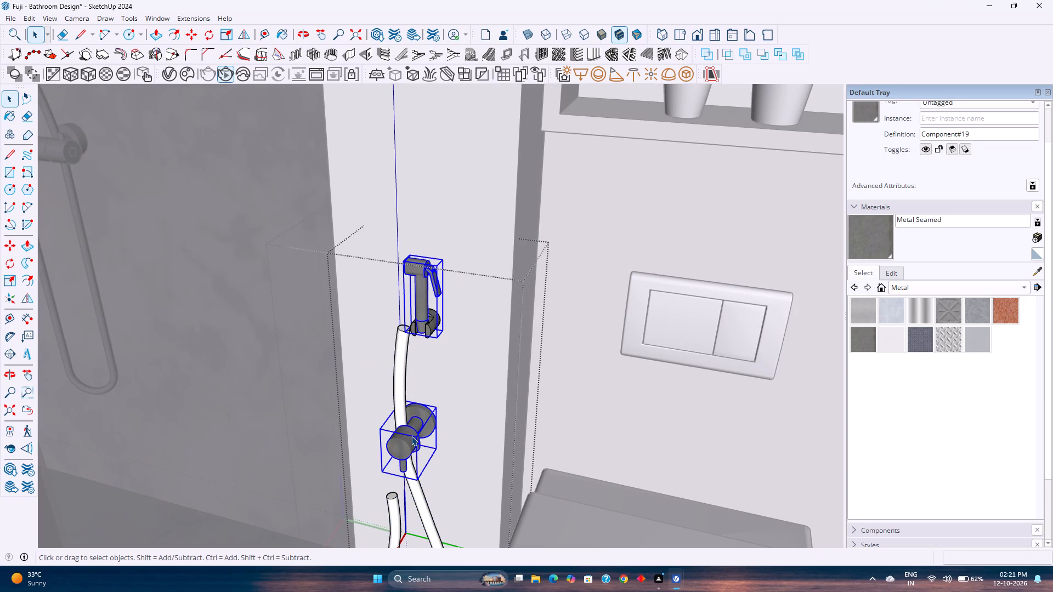
key("s")
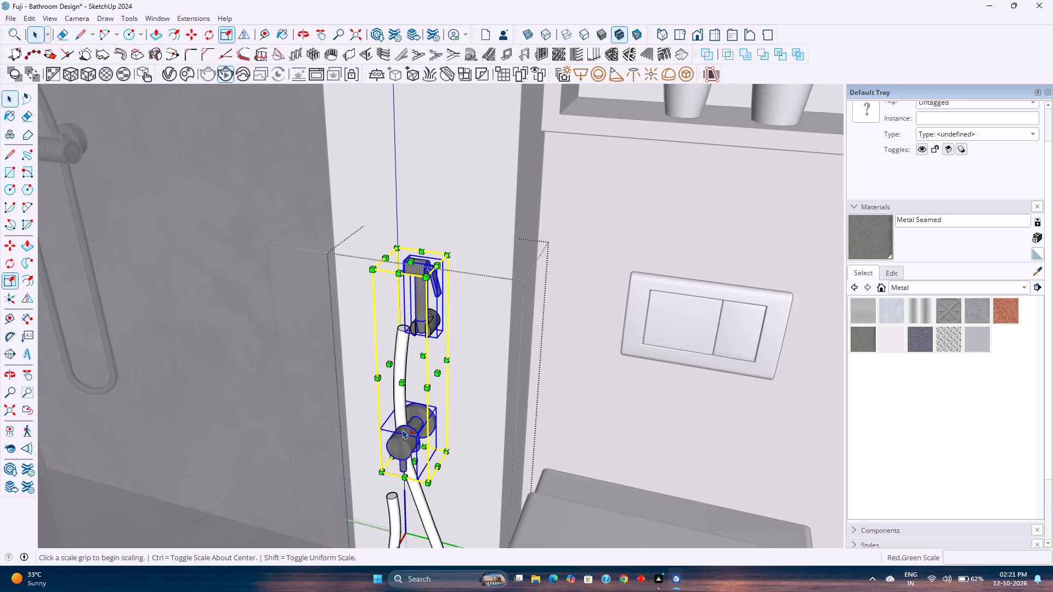
middle_click_drag(401, 430, 439, 388)
left_click(379, 490)
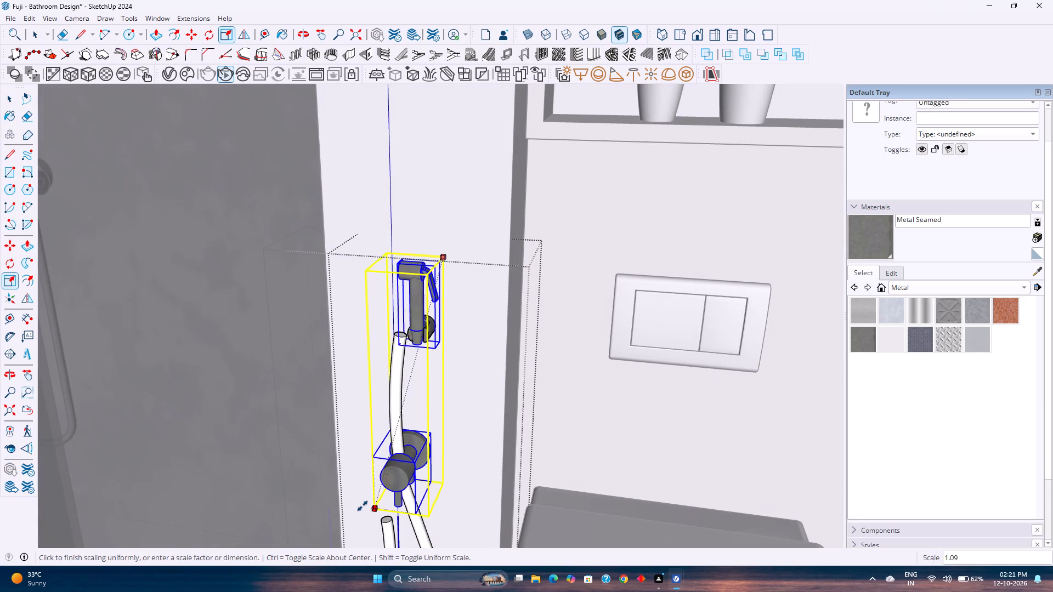
scroll(363, 506, "down", 3)
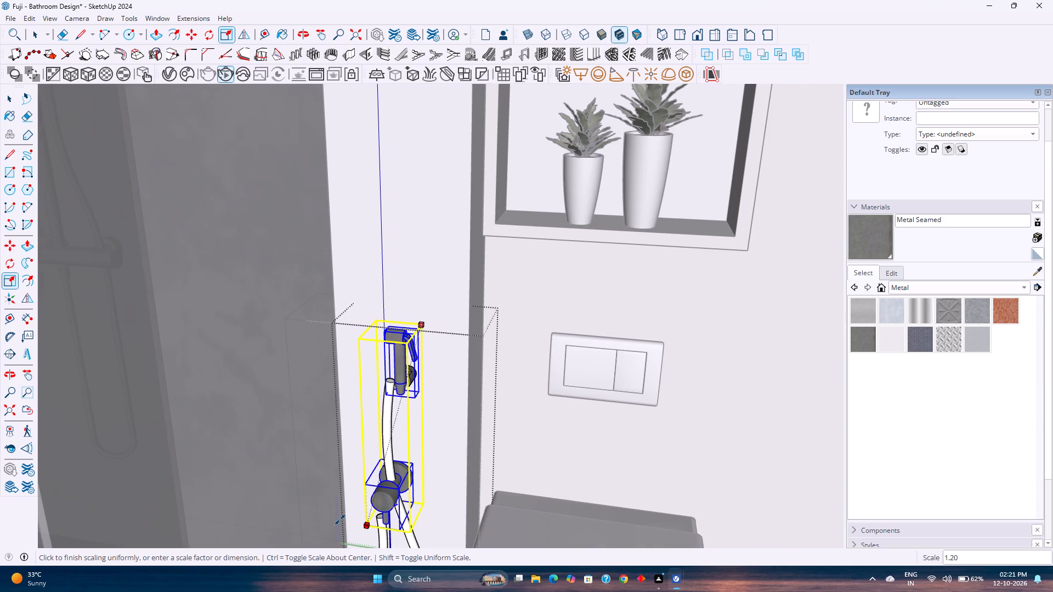
left_click(340, 520)
key("Escape")
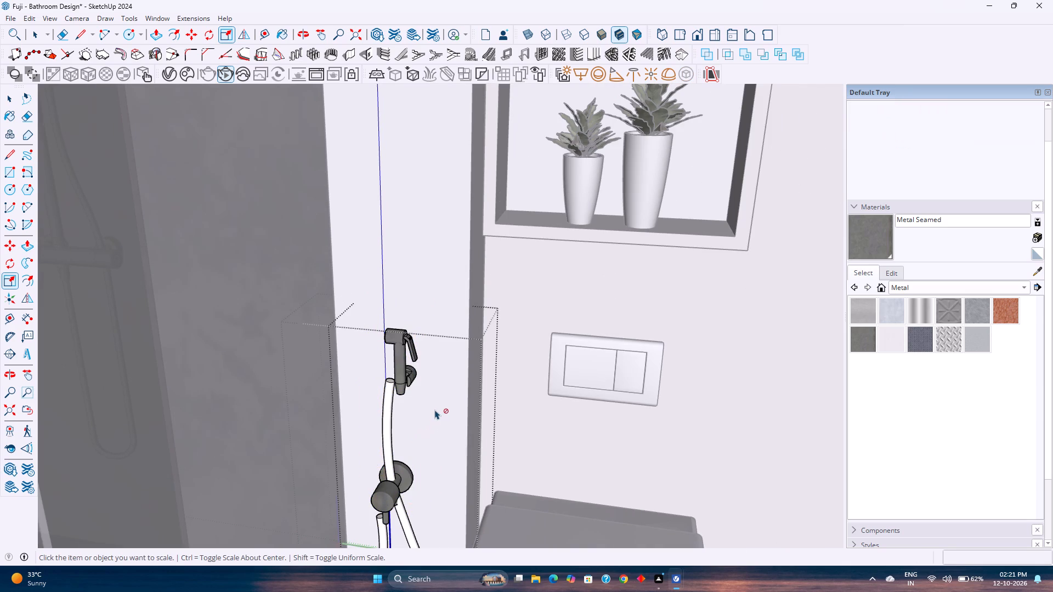
key("space")
key("Escape")
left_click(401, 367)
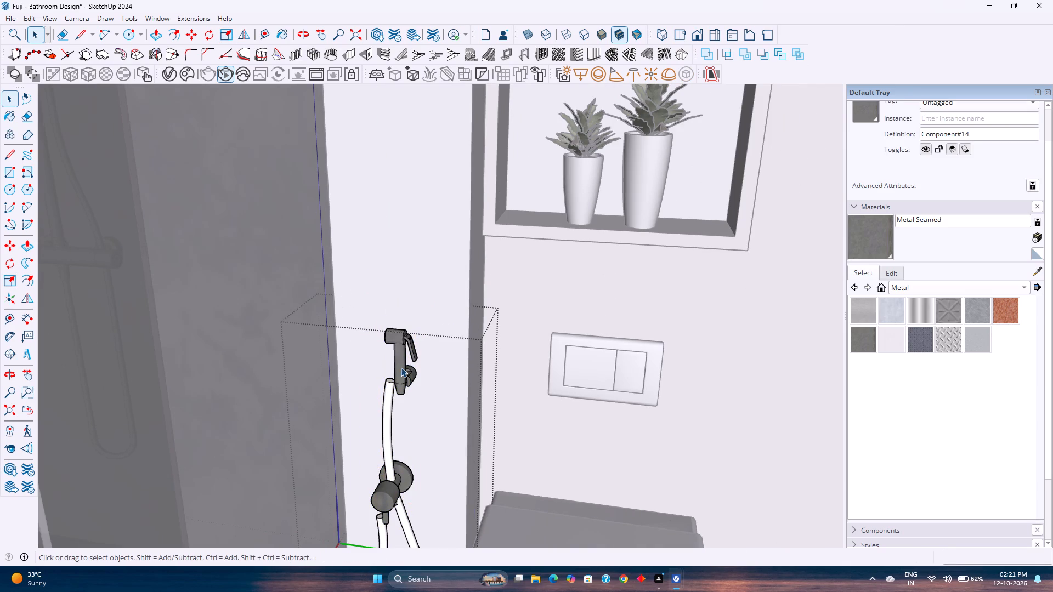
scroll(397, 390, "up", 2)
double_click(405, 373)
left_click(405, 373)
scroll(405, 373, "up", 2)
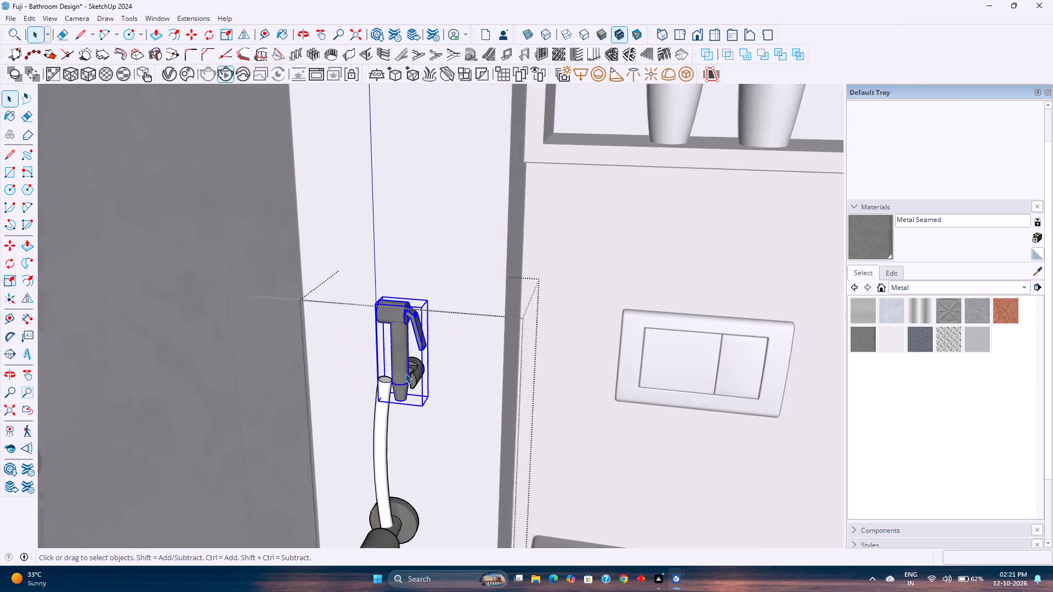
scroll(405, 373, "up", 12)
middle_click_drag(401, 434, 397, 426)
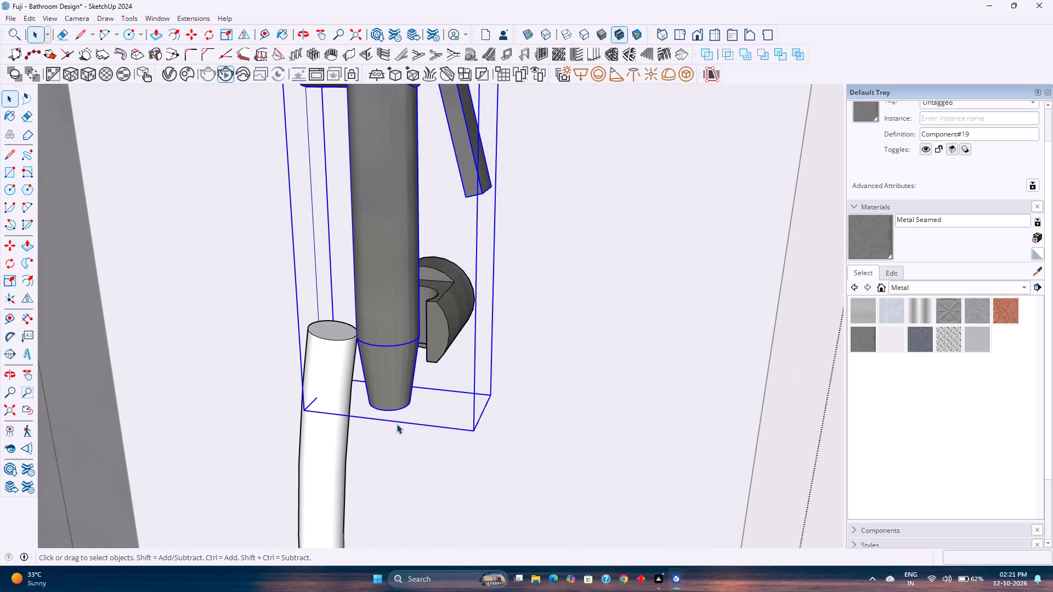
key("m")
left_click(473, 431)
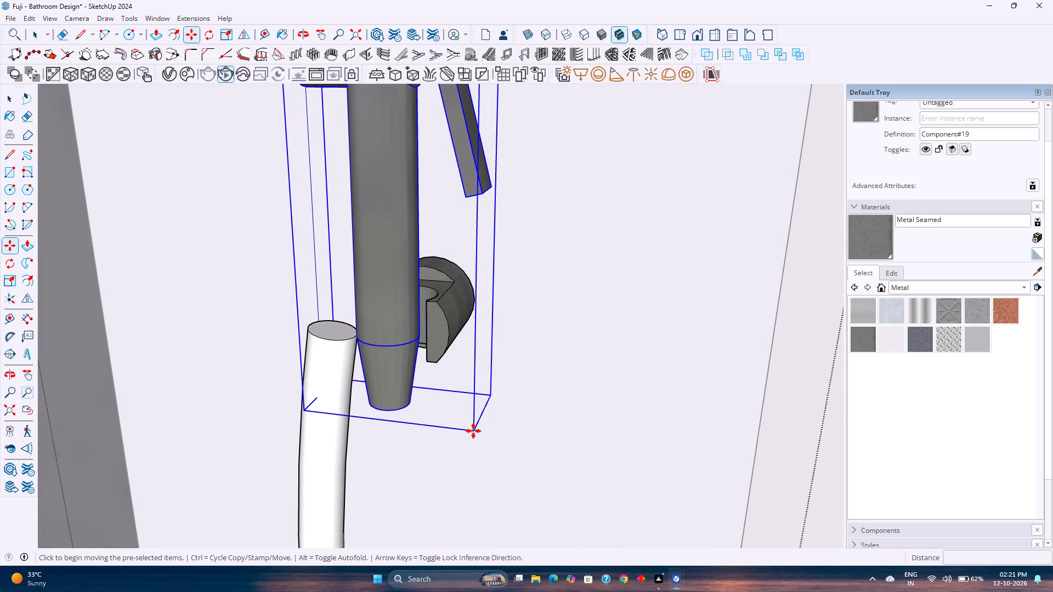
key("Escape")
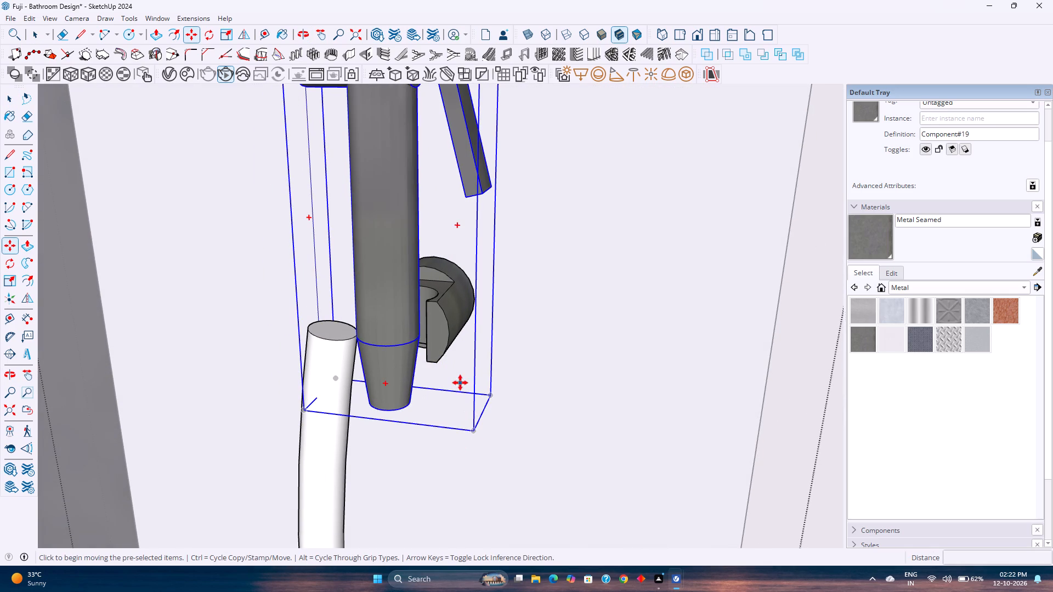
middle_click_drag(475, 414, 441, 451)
Undo the last enlargement of the spray handset so it sits back in its wall holder.
key("ctrl+z")
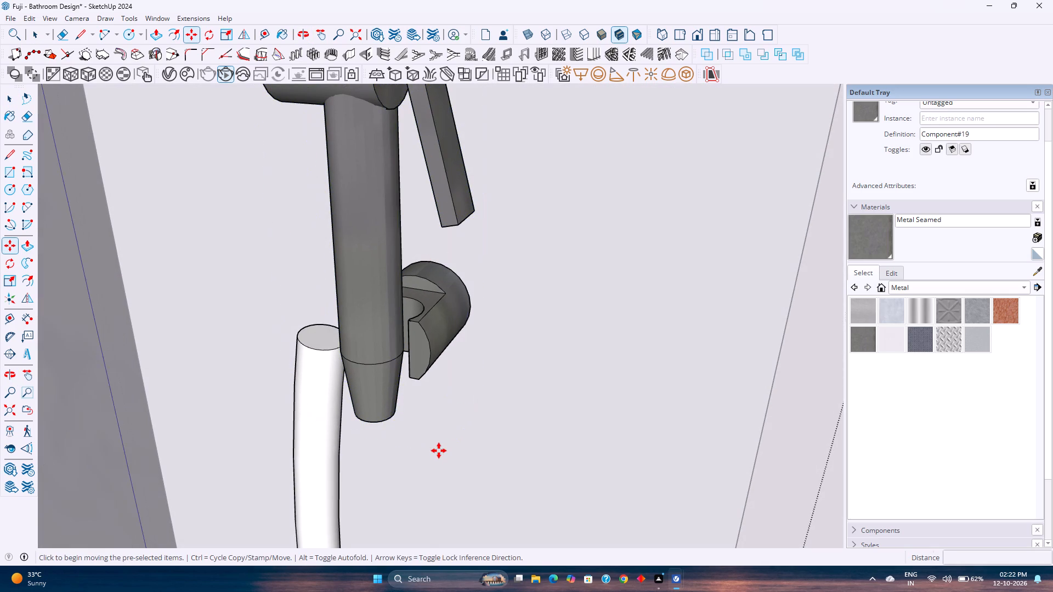
key("ctrl+z")
key("ctrl+z")
key("space")
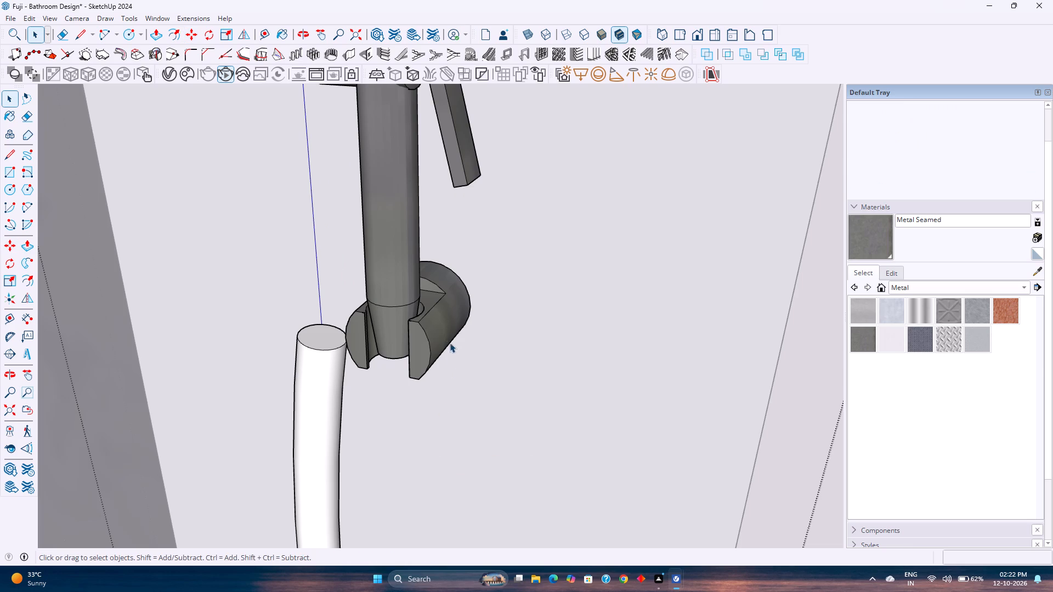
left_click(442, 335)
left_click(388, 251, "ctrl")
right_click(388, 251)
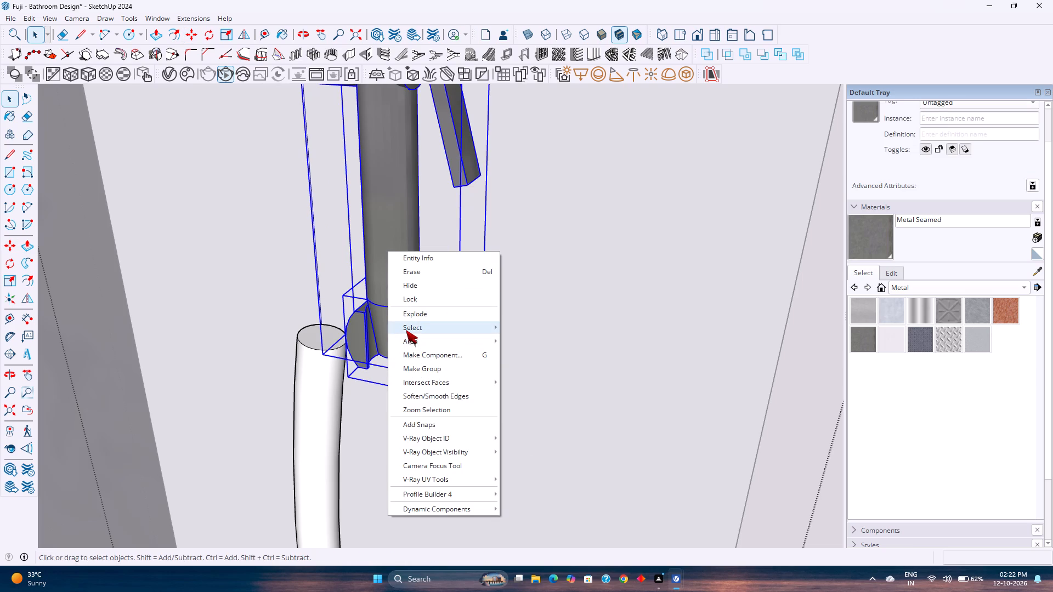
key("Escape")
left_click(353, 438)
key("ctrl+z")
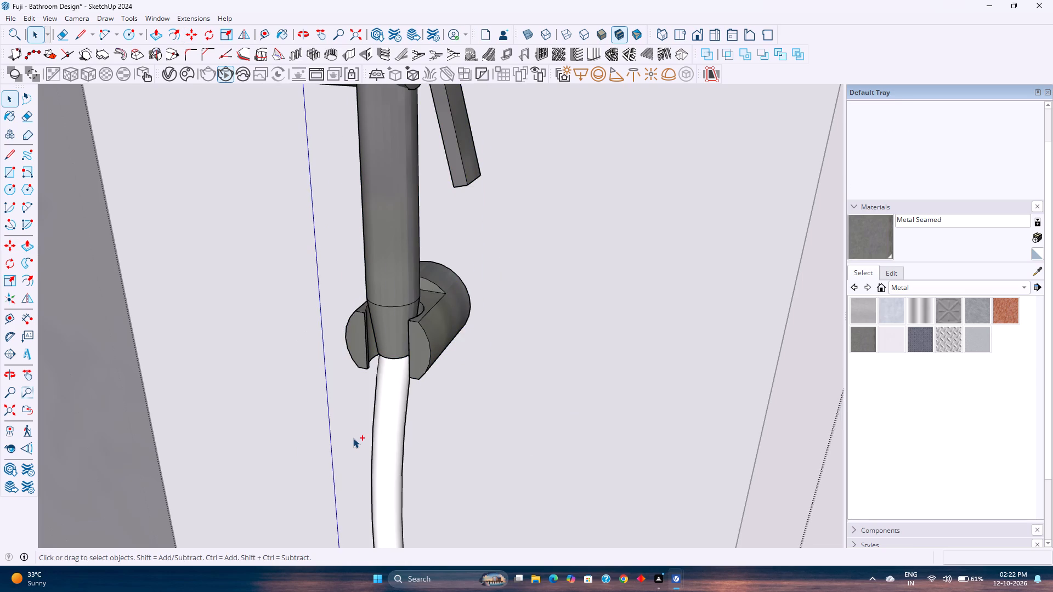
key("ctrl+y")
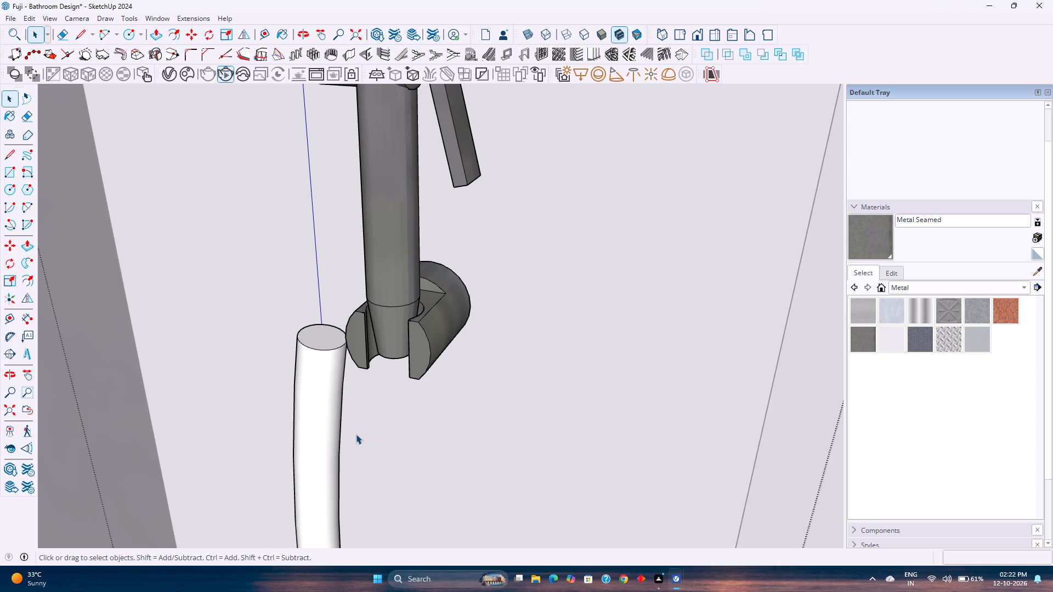
Group the spray handset together with its wall holder.
left_click(423, 342)
left_click(406, 260, "ctrl")
right_click(406, 260)
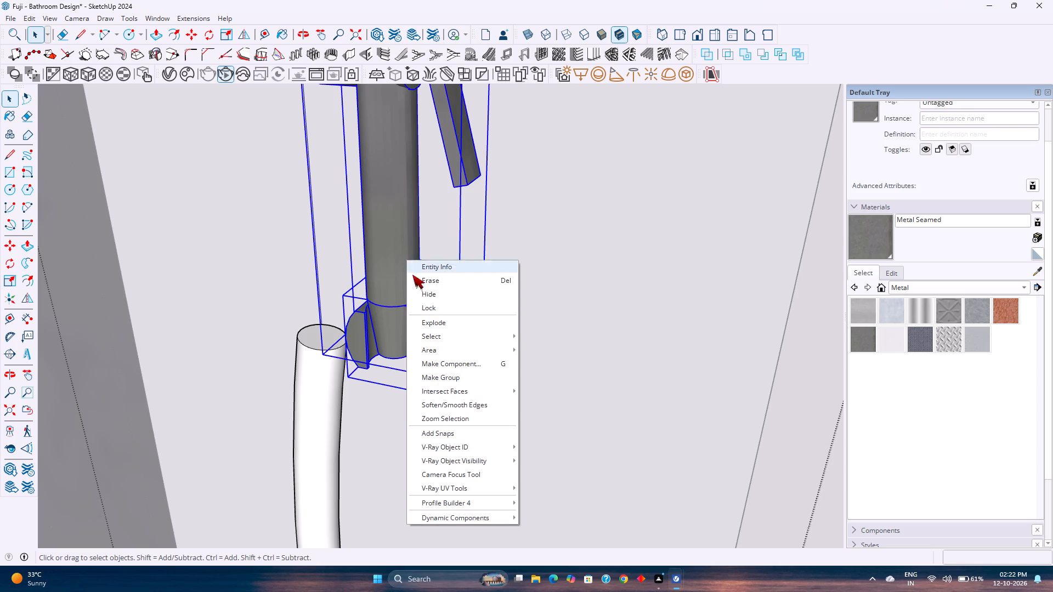
left_click(446, 375)
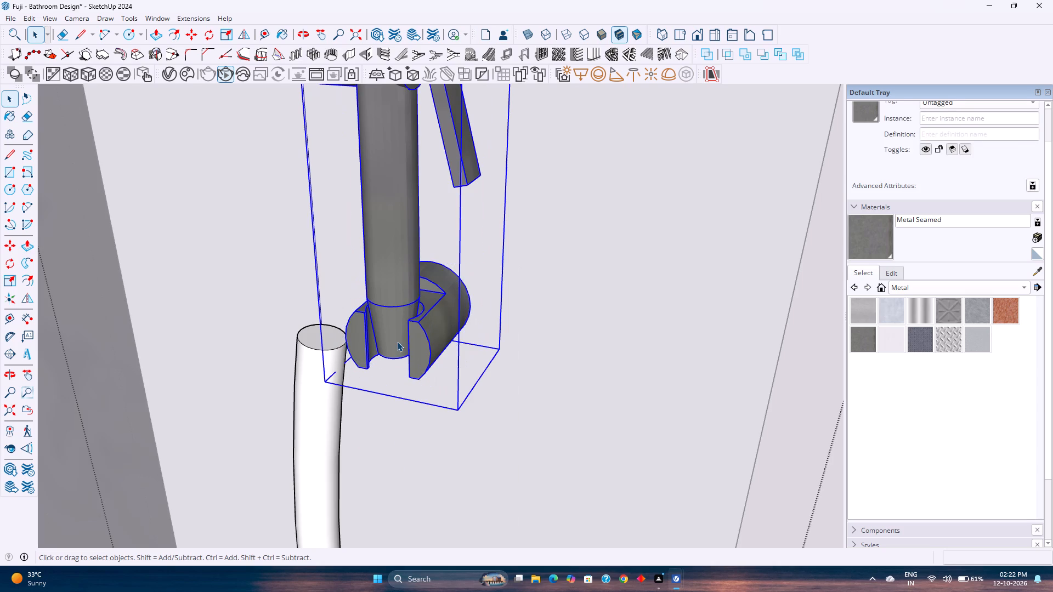
Move the handset and holder group about 1 1/8" along the green axis, over the open upper end of the white hose.
scroll(397, 341, "down", 4)
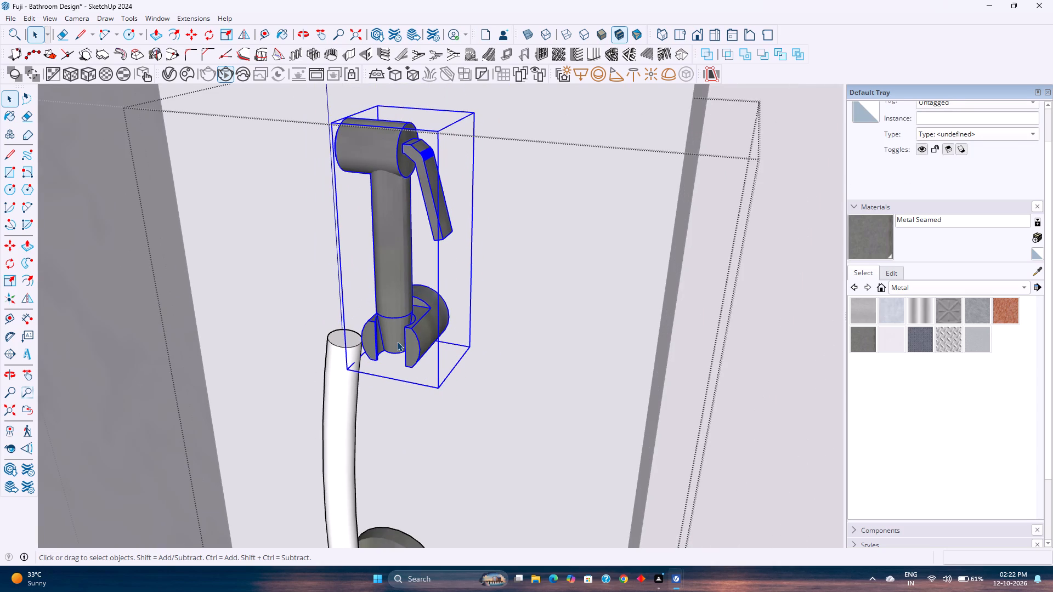
scroll(397, 341, "down", 7)
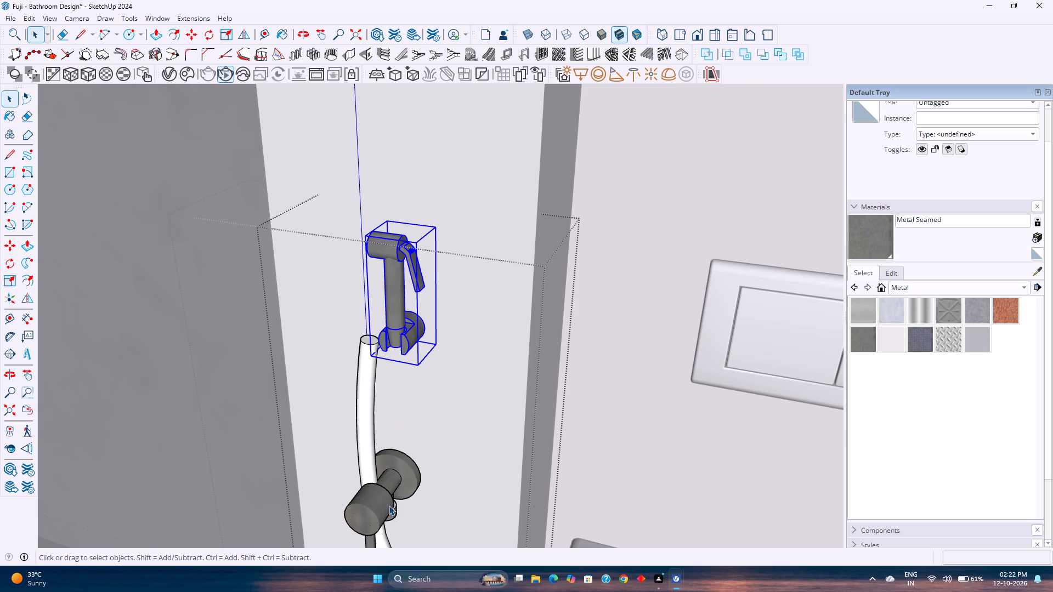
scroll(401, 345, "up", 9)
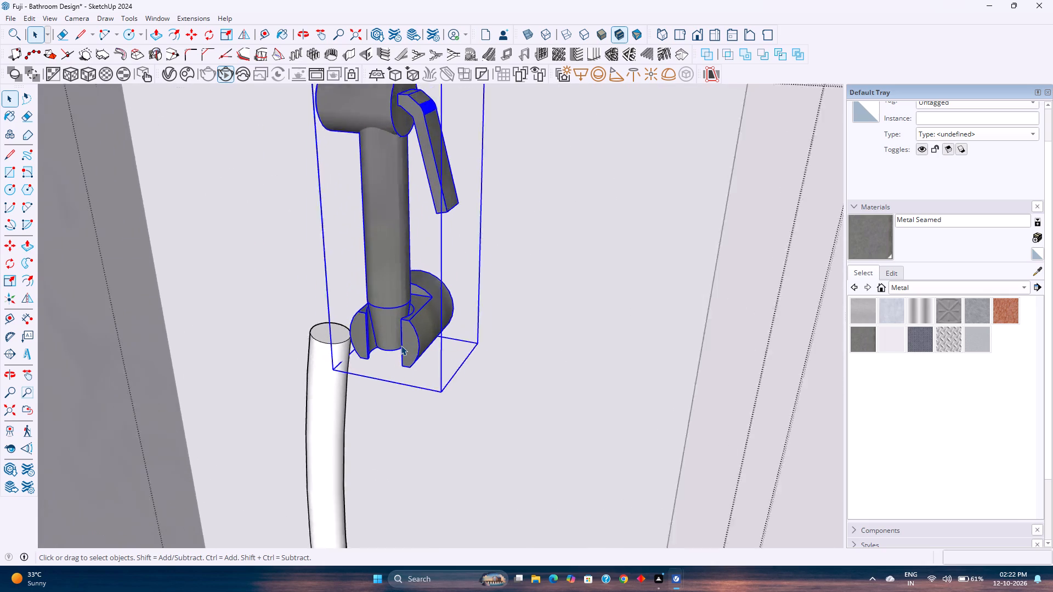
scroll(401, 345, "up", 5)
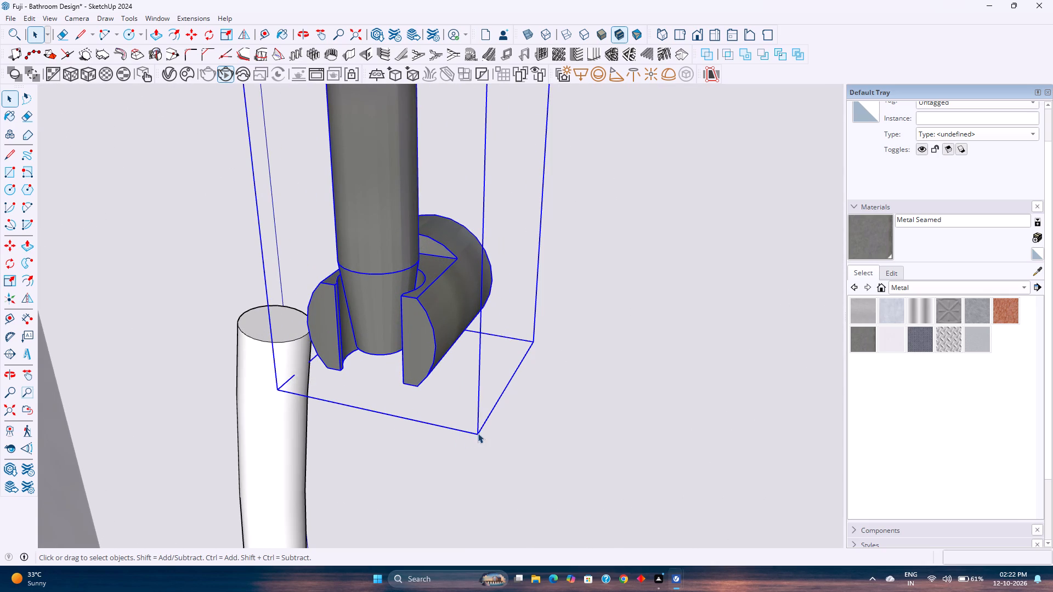
key("m")
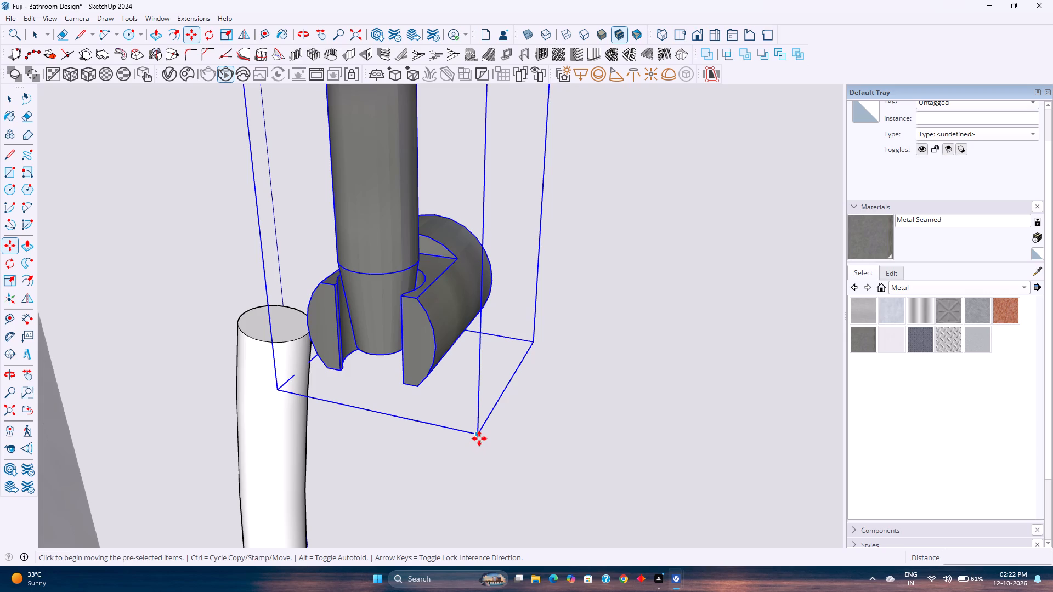
left_click(479, 439)
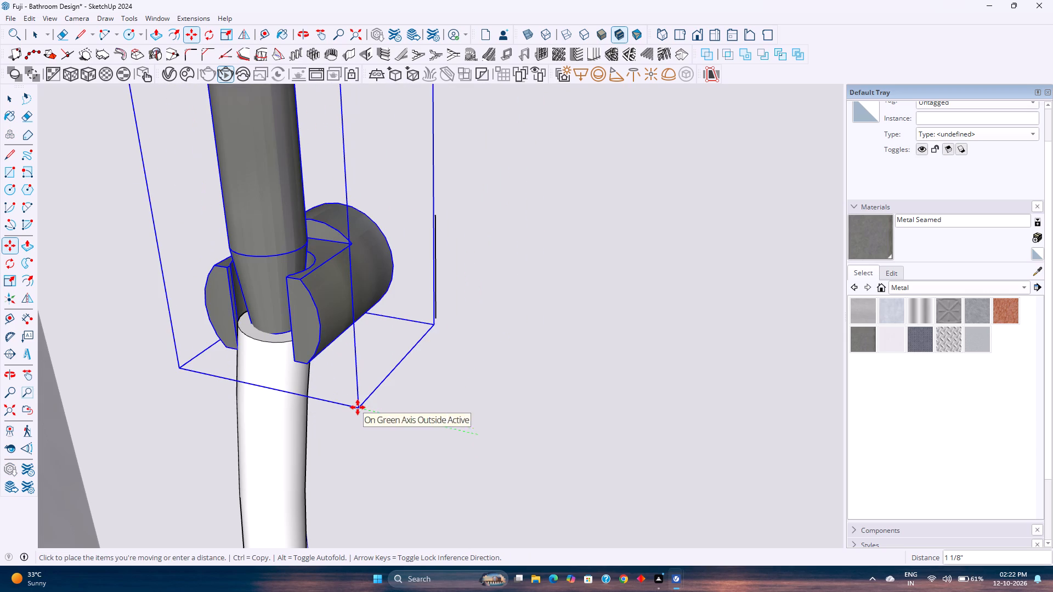
left_click(358, 407)
Scale the handset and holder group uniformly to about 1.10 from its lower corner, keeping the opposite upper corner fixed.
scroll(259, 343, "up", 8)
middle_click_drag(262, 340, 336, 369)
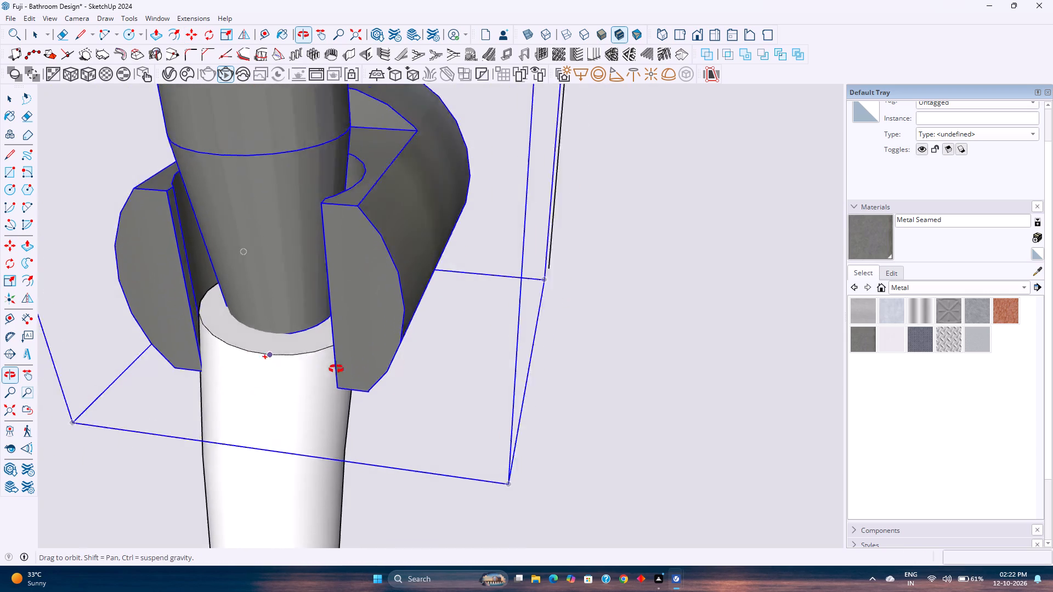
middle_click_drag(336, 369, 397, 363)
scroll(397, 363, "down", 13)
middle_click_drag(397, 363, 330, 366)
key("s")
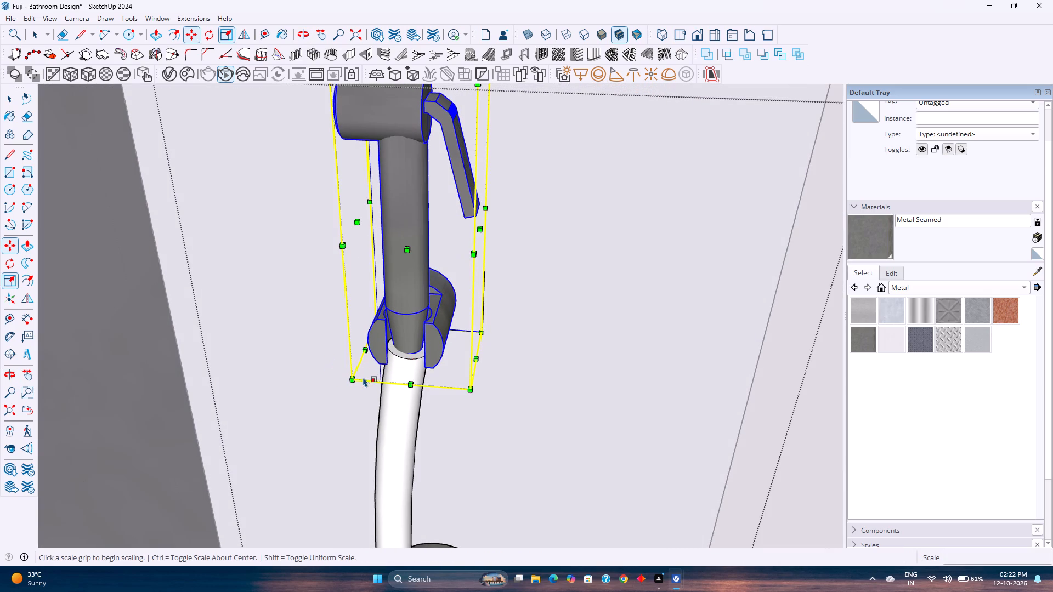
left_click(354, 382)
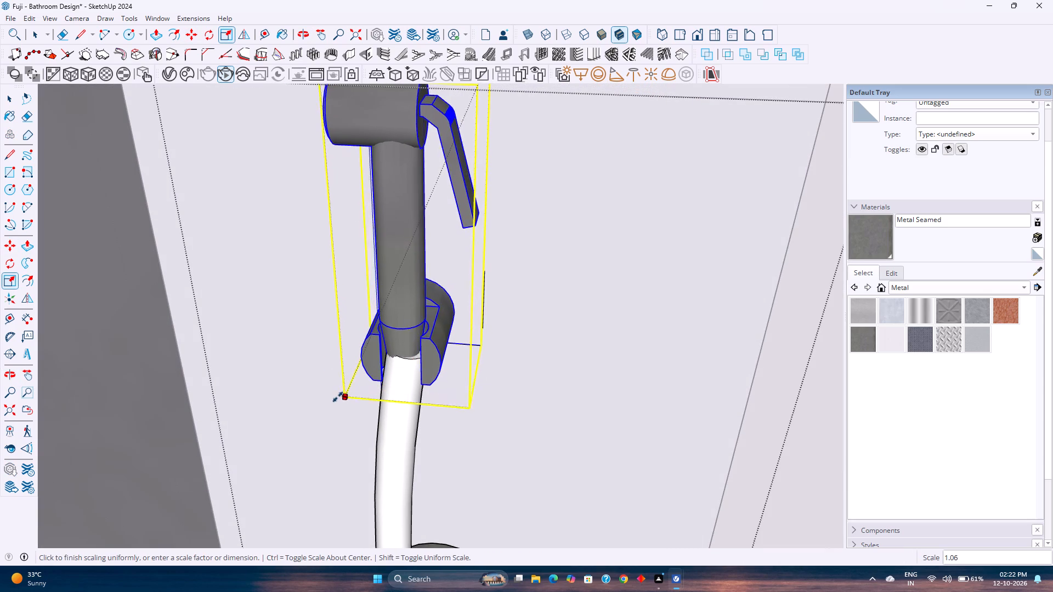
left_click(331, 403)
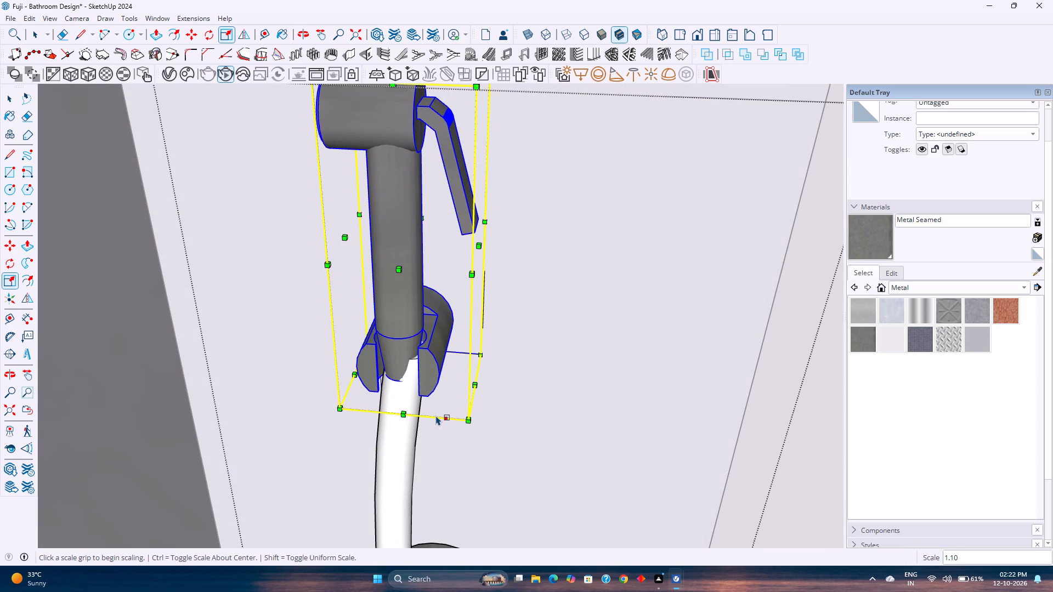
Move the handset and holder group about 1/2" up so the handset's lower end meets the hose's upper end.
key("m")
left_click(397, 384)
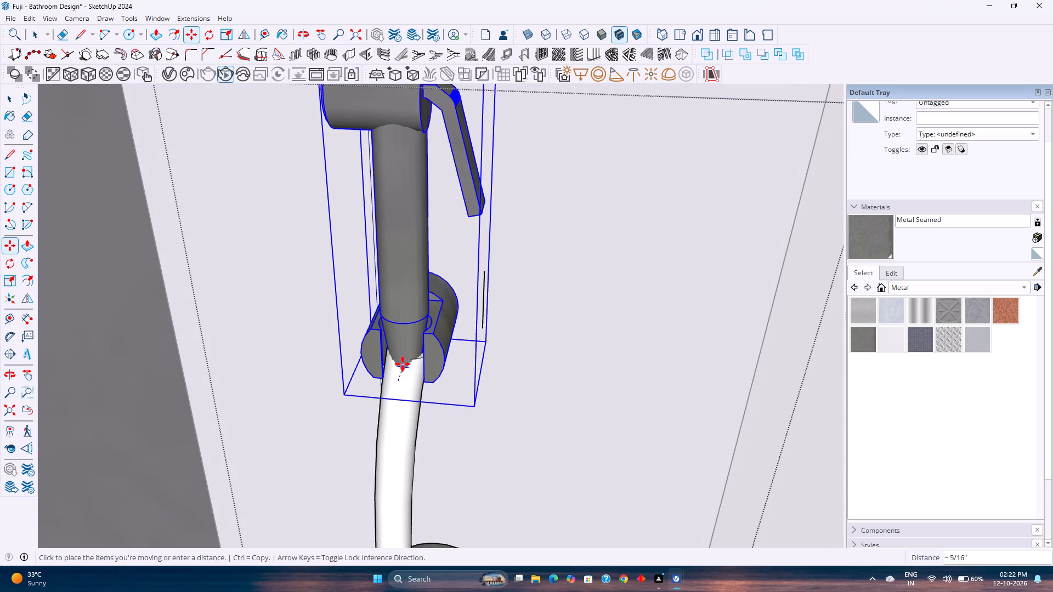
left_click(405, 360)
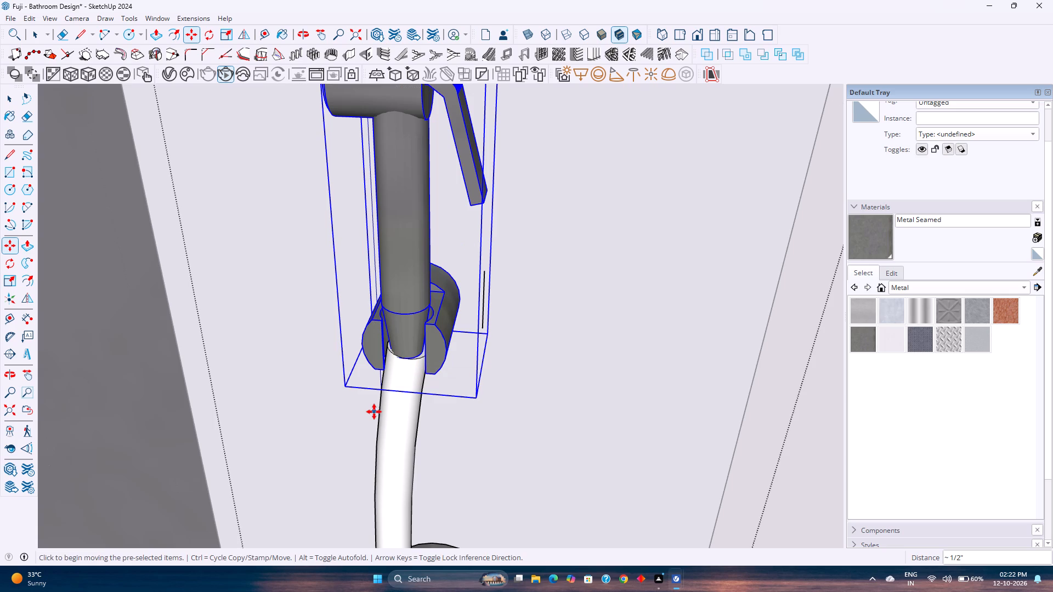
Delete the stray vertical edge beside the handset holder.
key("space")
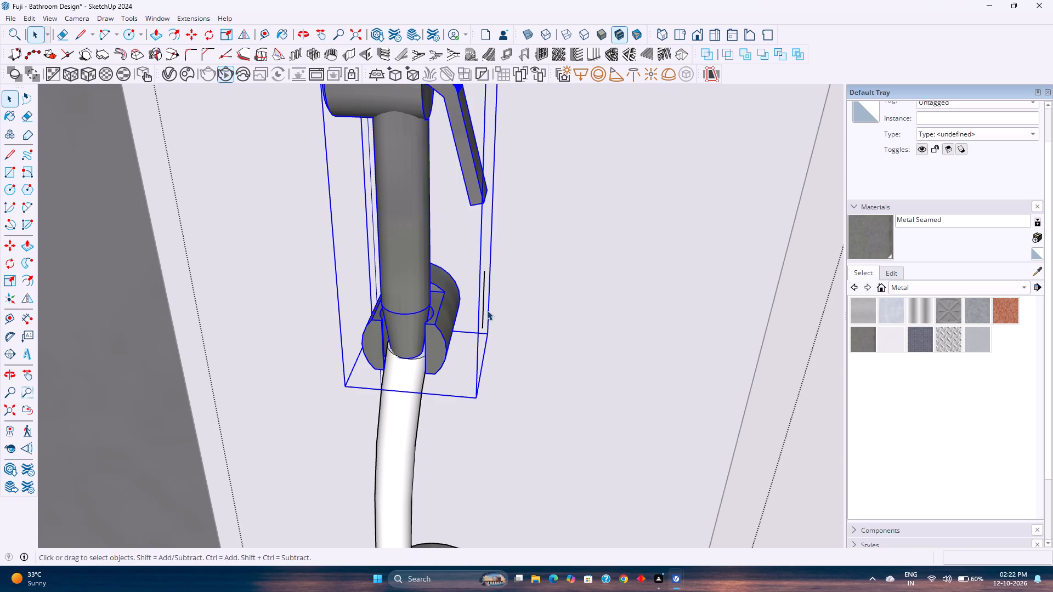
left_click(485, 310)
left_click(483, 312)
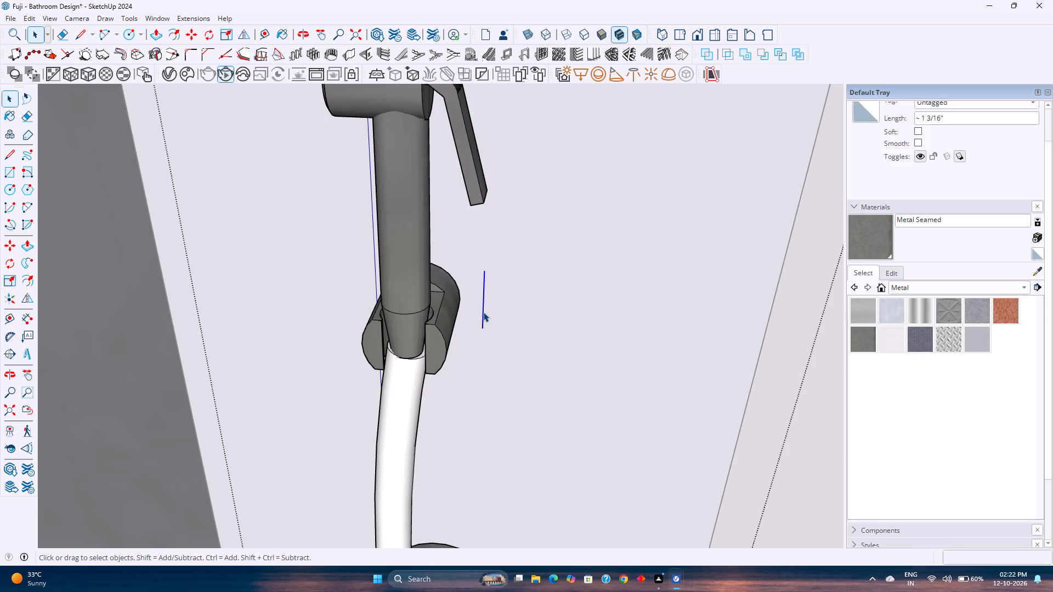
key("Delete")
Move the faucet's valve about 4 1/2" down so its outlet collar sits on the open end of the lower white hose.
scroll(482, 316, "down", 7)
scroll(463, 375, "down", 3)
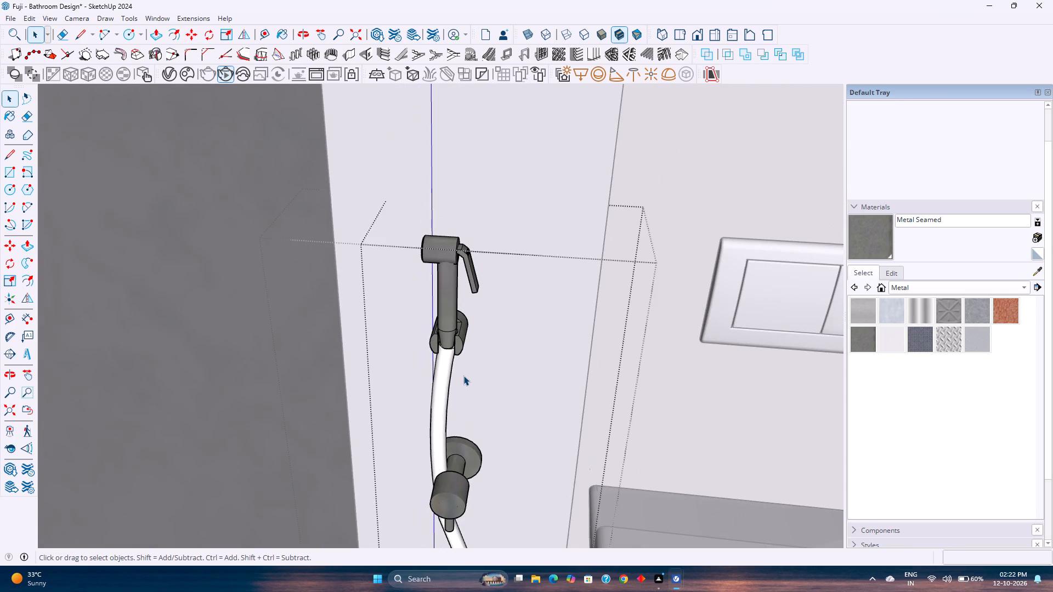
middle_click_drag(454, 412, 449, 318, "shift")
left_click(451, 406)
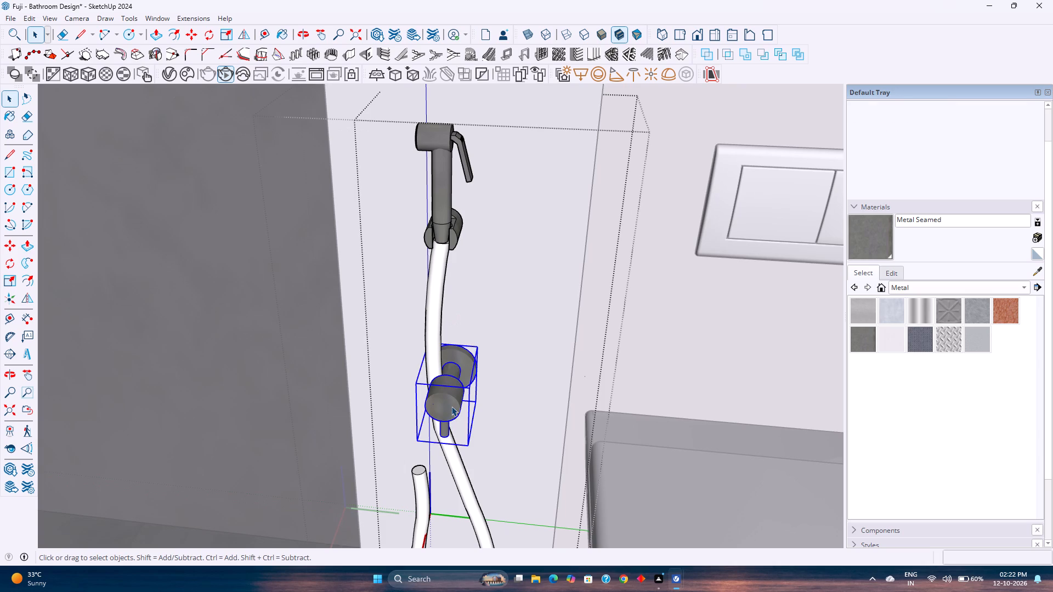
key("m")
middle_click_drag(422, 467, 336, 394)
middle_click_drag(468, 443, 406, 288, "shift")
scroll(417, 297, "up", 4)
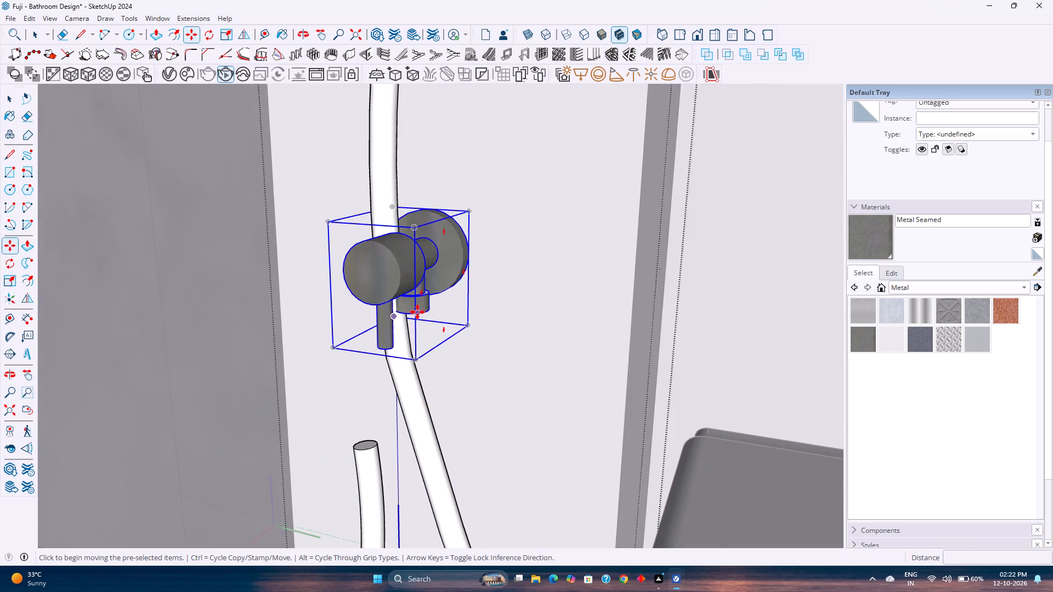
scroll(417, 312, "up", 2)
middle_click_drag(421, 328, 332, 293)
scroll(371, 300, "up", 5)
left_click(408, 298)
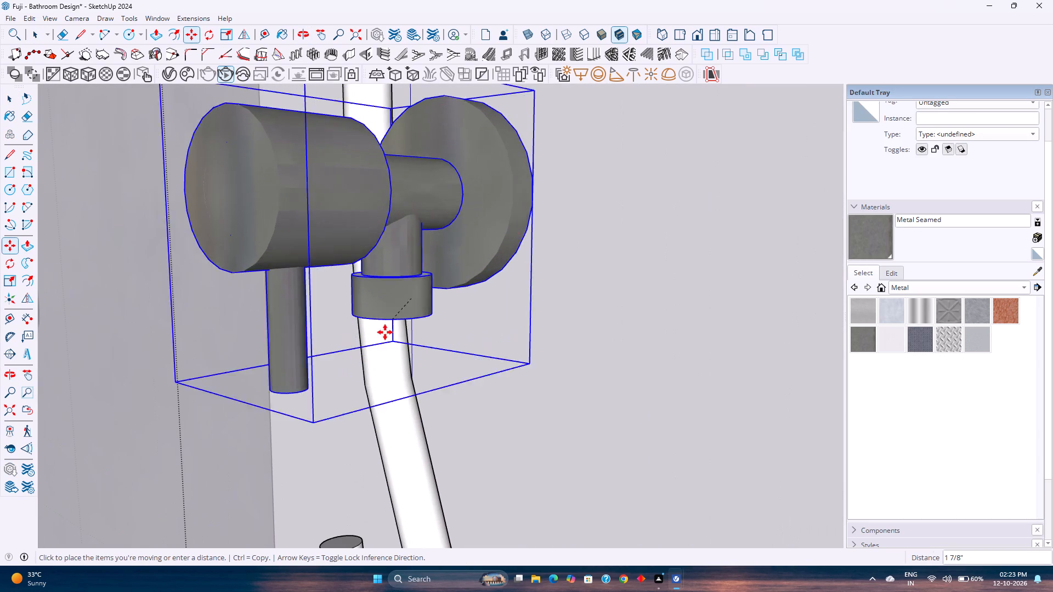
scroll(380, 343, "down", 6)
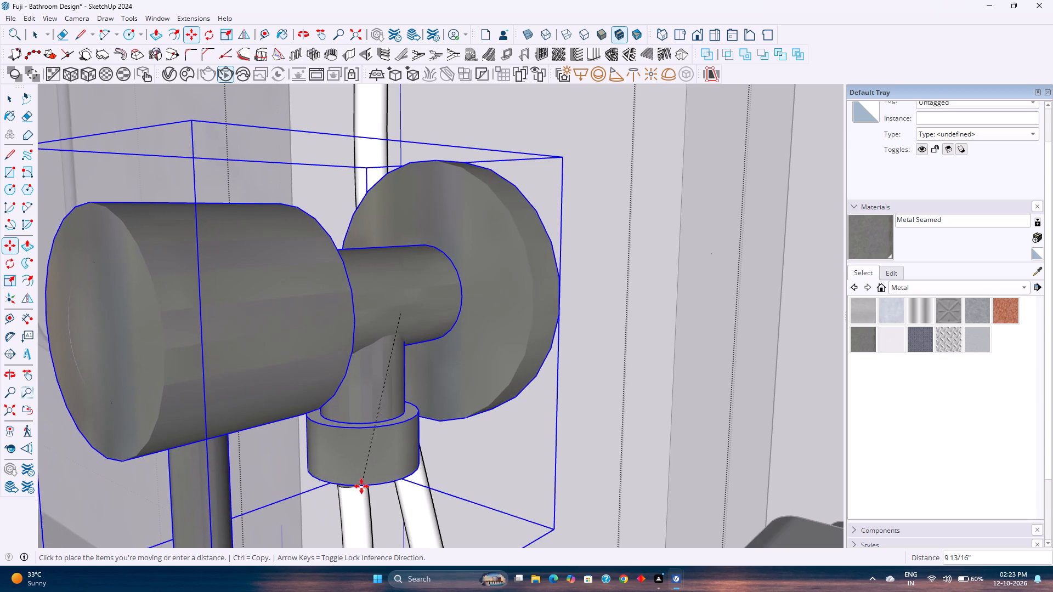
scroll(355, 486, "up", 17)
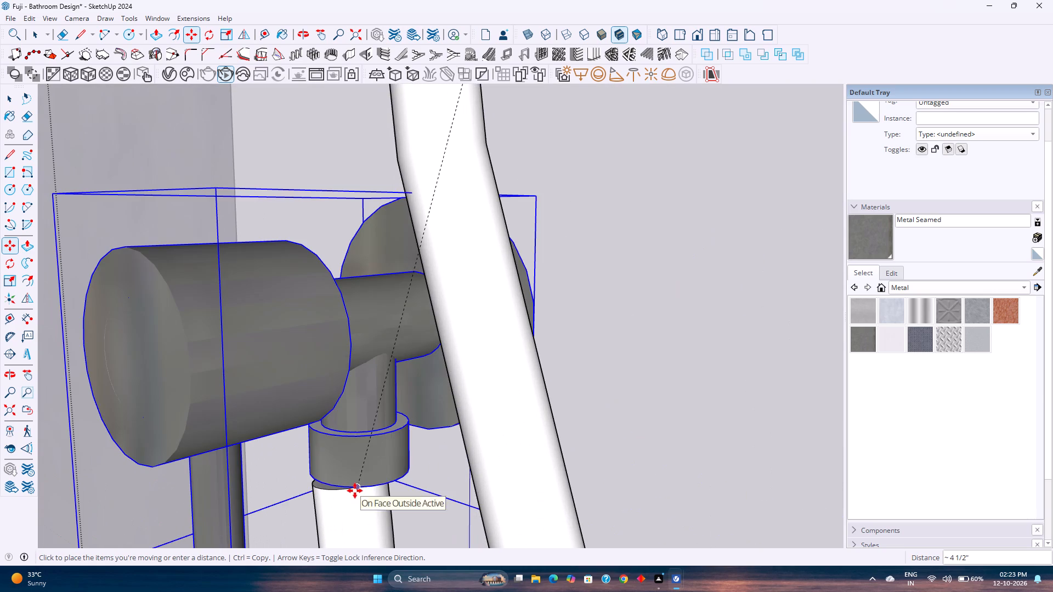
left_click(350, 493)
middle_click_drag(350, 494, 352, 494)
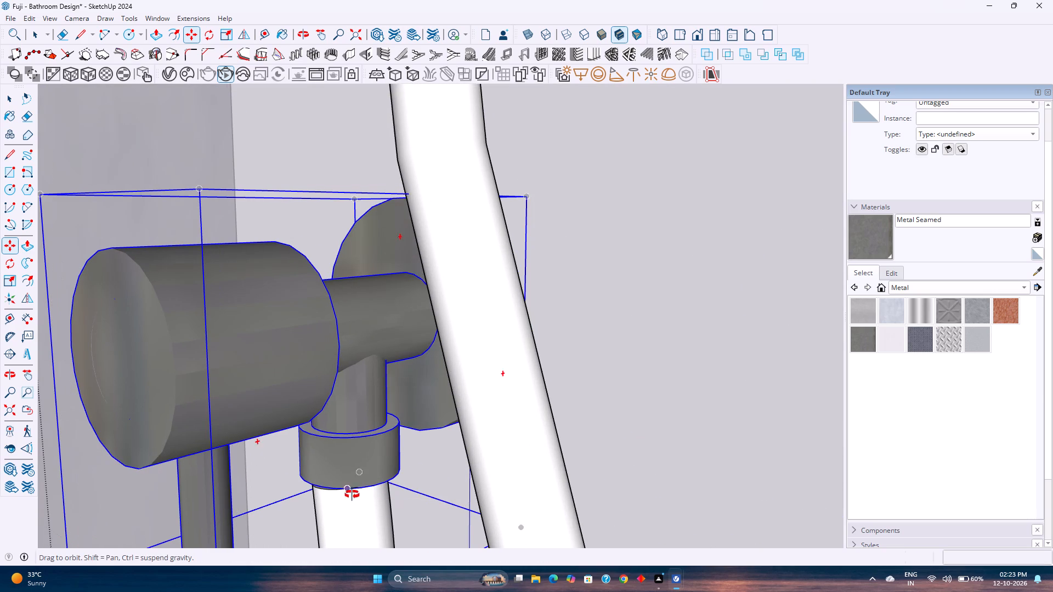
middle_click_drag(352, 494, 345, 452)
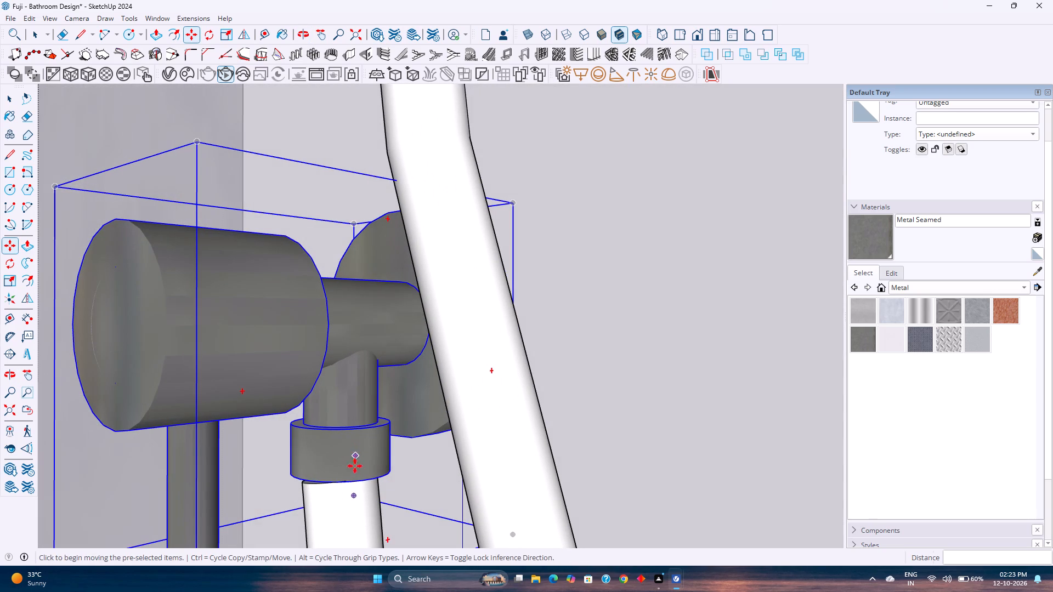
scroll(347, 480, "down", 3)
middle_click_drag(347, 479, 409, 321, "shift")
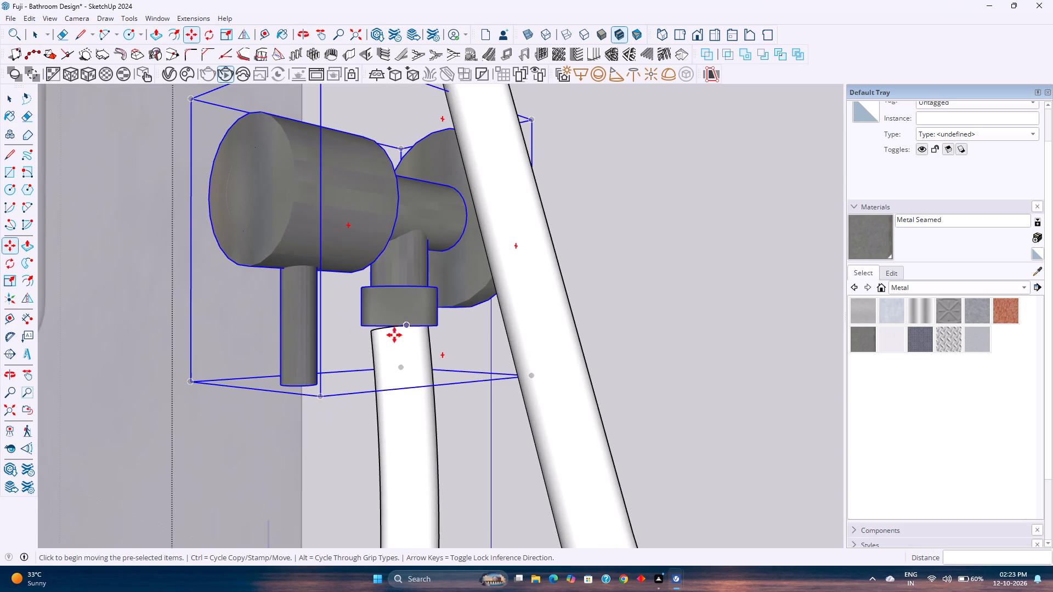
Nudge the faucet's valve about 1/16" down and about 1/8" along the green axis to centre its collar on the lower hose.
left_click(319, 399)
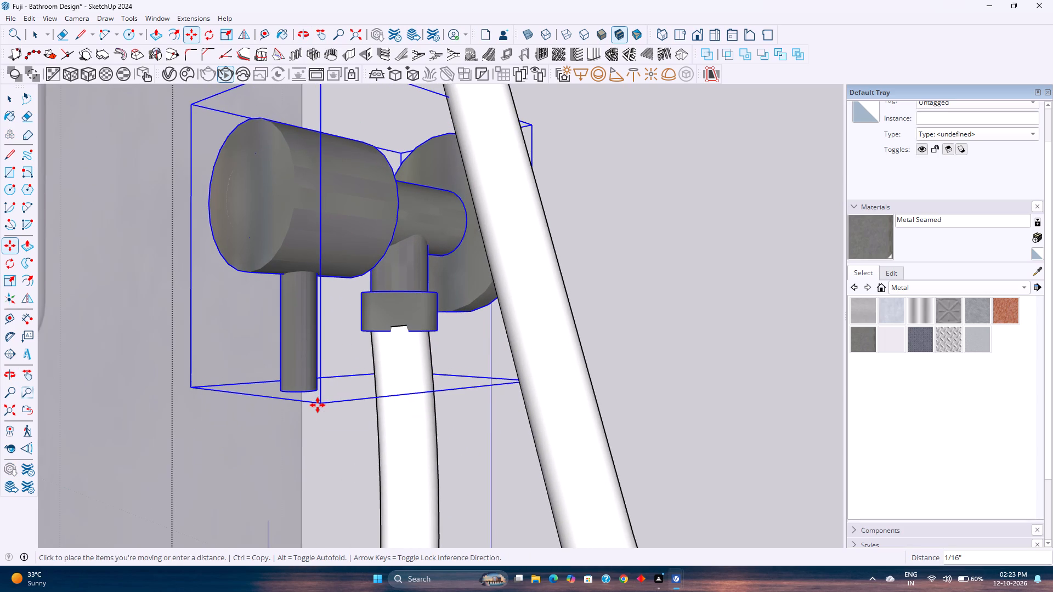
left_click(318, 405)
middle_click_drag(379, 326, 392, 326)
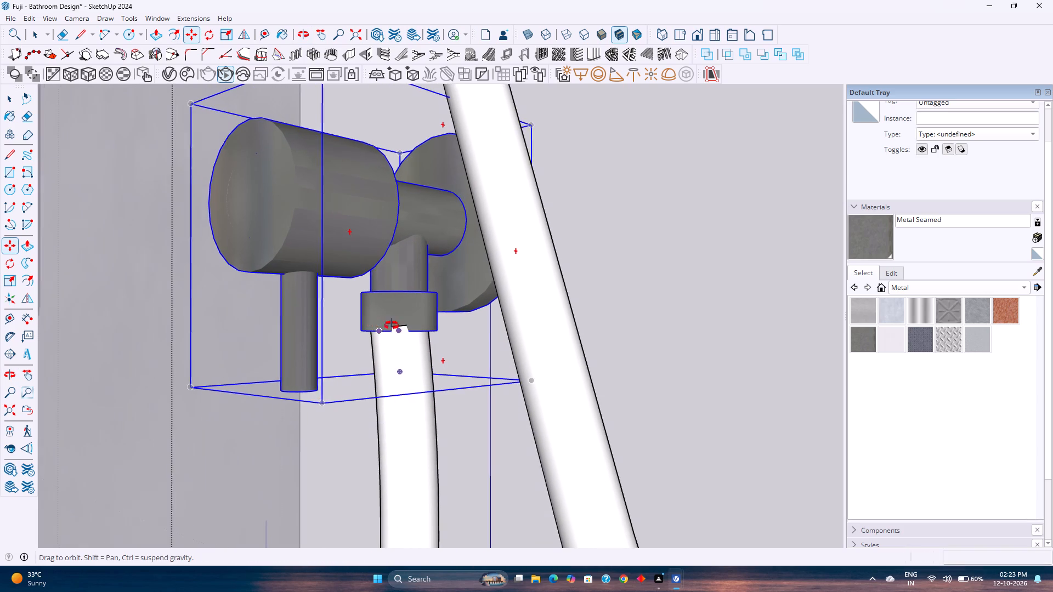
middle_click_drag(392, 326, 642, 275)
scroll(320, 350, "up", 3)
middle_click_drag(432, 340, 410, 361)
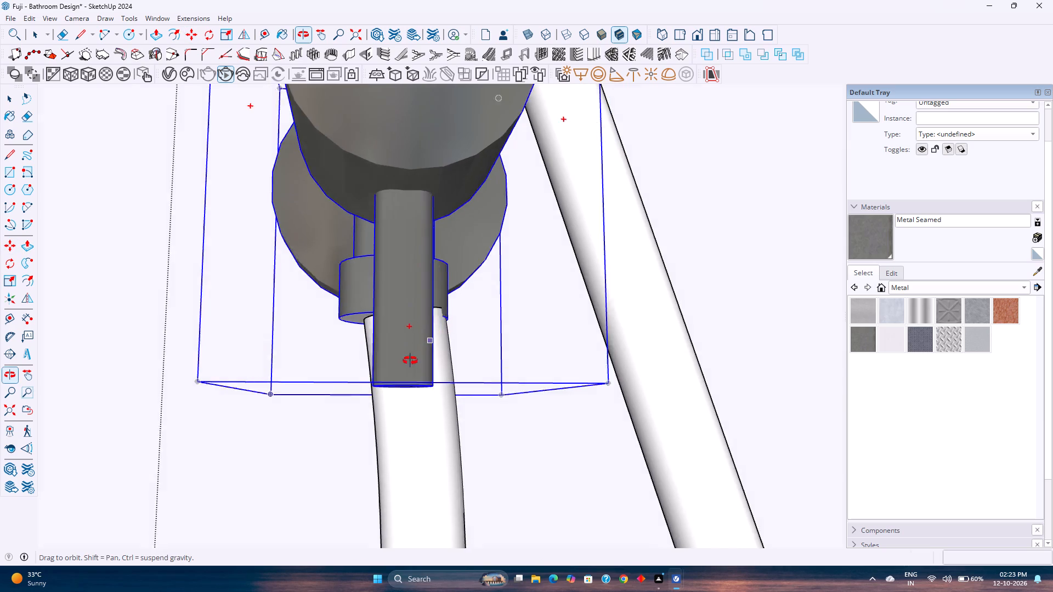
middle_click_drag(410, 361, 392, 373)
left_click(445, 300)
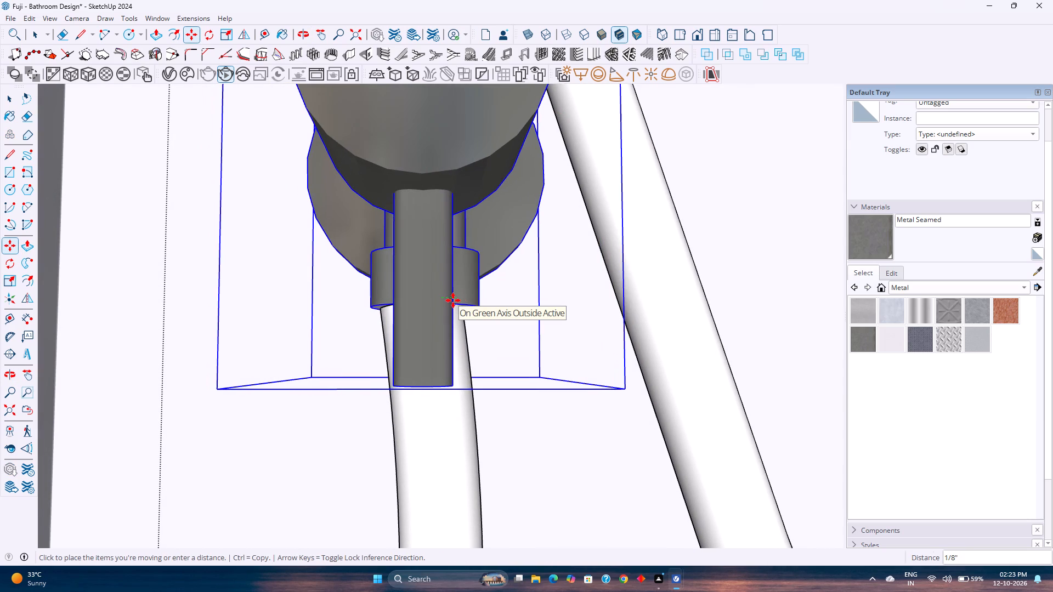
left_click(451, 300)
middle_click_drag(484, 326, 351, 372)
key("space")
Examine the whole health faucet's proportions and position against the toilet, wall niches and vanity.
scroll(352, 368, "down", 20)
scroll(352, 368, "down", 2)
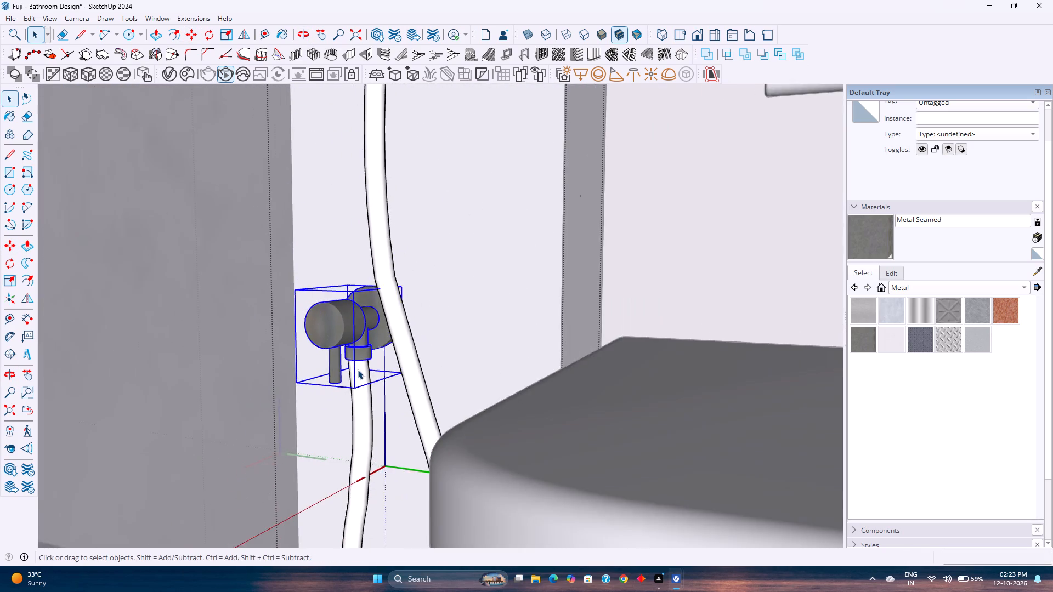
scroll(358, 369, "down", 8)
middle_click_drag(358, 369, 435, 373)
key("Escape")
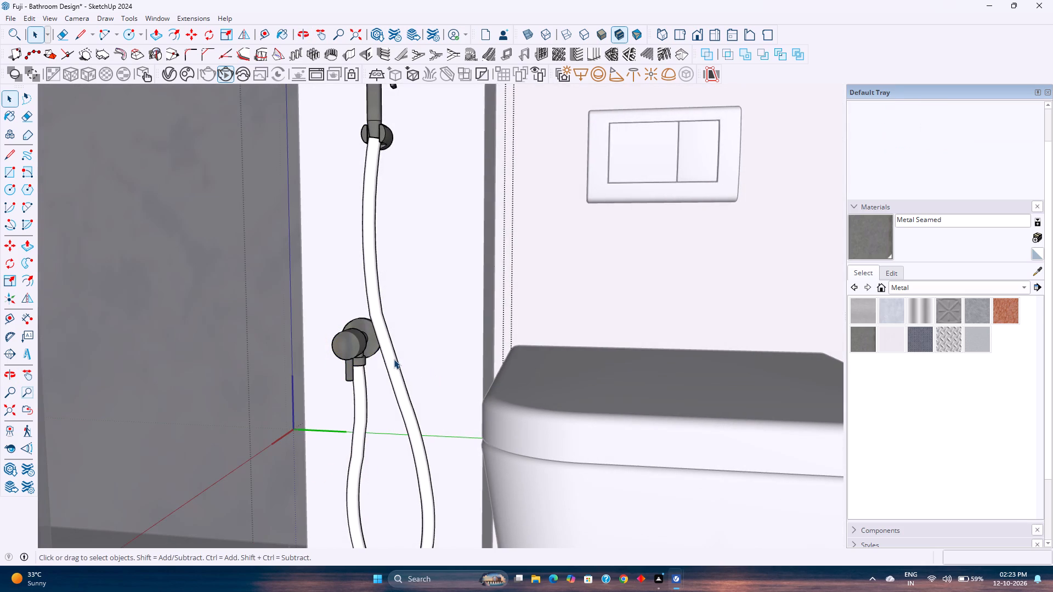
left_click(394, 359)
scroll(394, 359, "down", 6)
middle_click_drag(394, 359, 406, 415)
key("Escape")
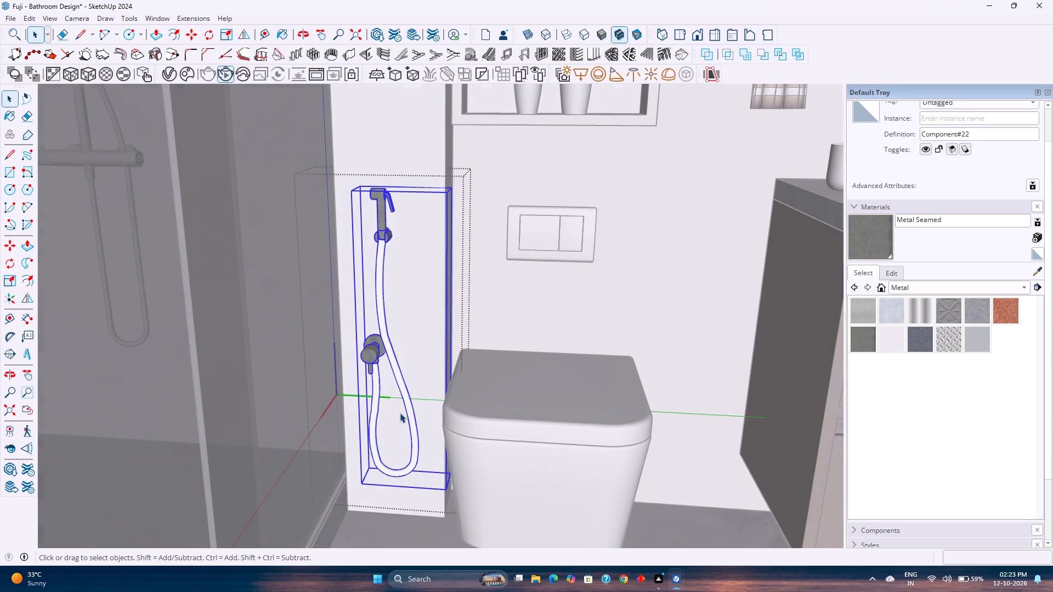
scroll(396, 383, "down", 5)
middle_click_drag(392, 388, 416, 314)
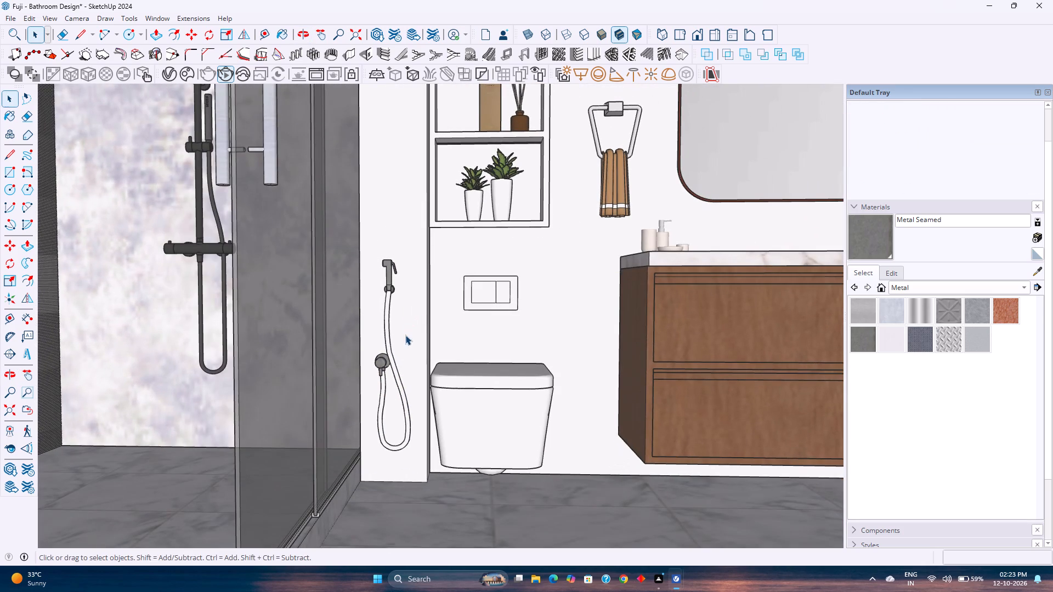
left_click(392, 367)
scroll(411, 327, "up", 3)
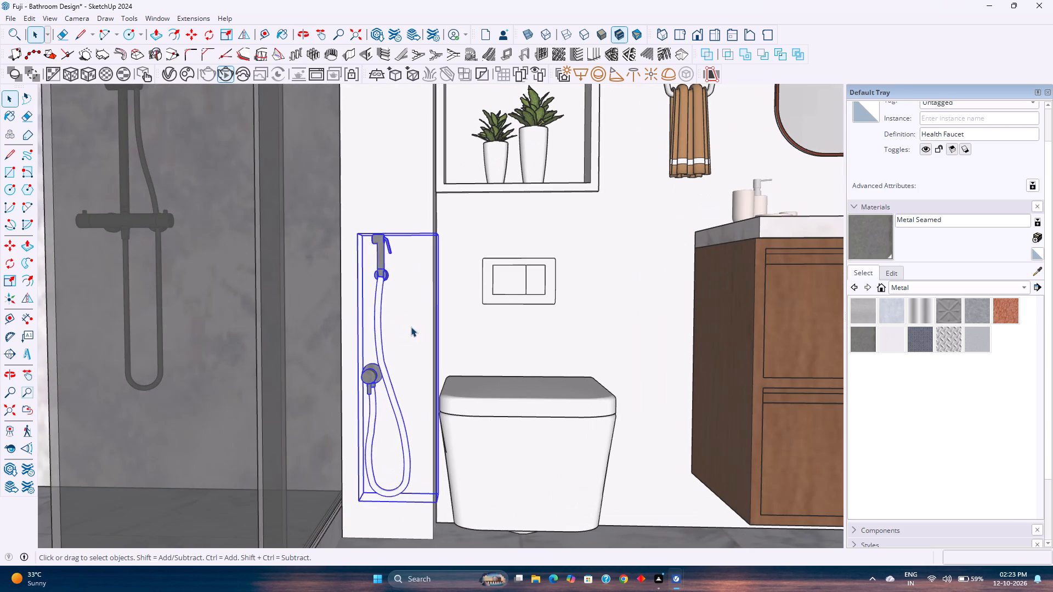
scroll(394, 349, "down", 8)
key("Escape")
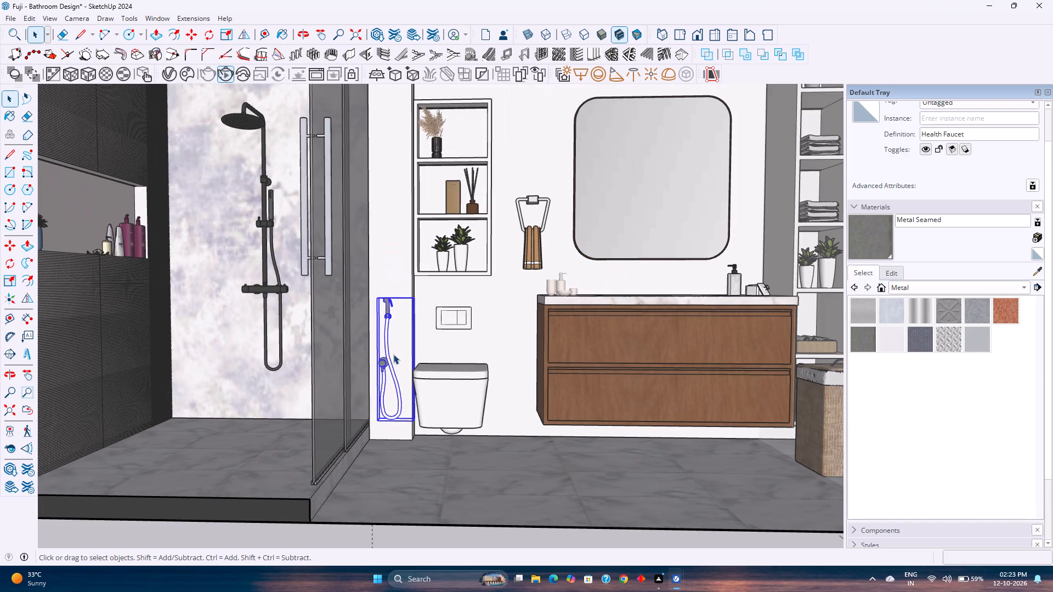
scroll(393, 354, "down", 4)
middle_click_drag(393, 354, 420, 340)
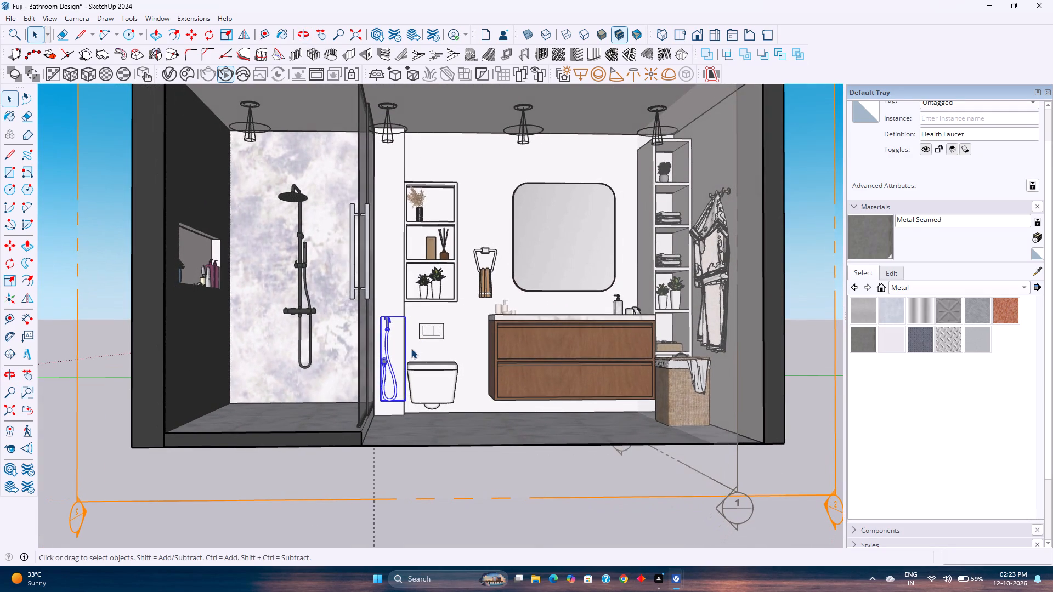
key("space")
key("Escape")
Inside the Health Faucet component, stretch the white hose downward to a vertical scale of about 1.05, keeping its upper end fixed.
scroll(382, 368, "up", 5)
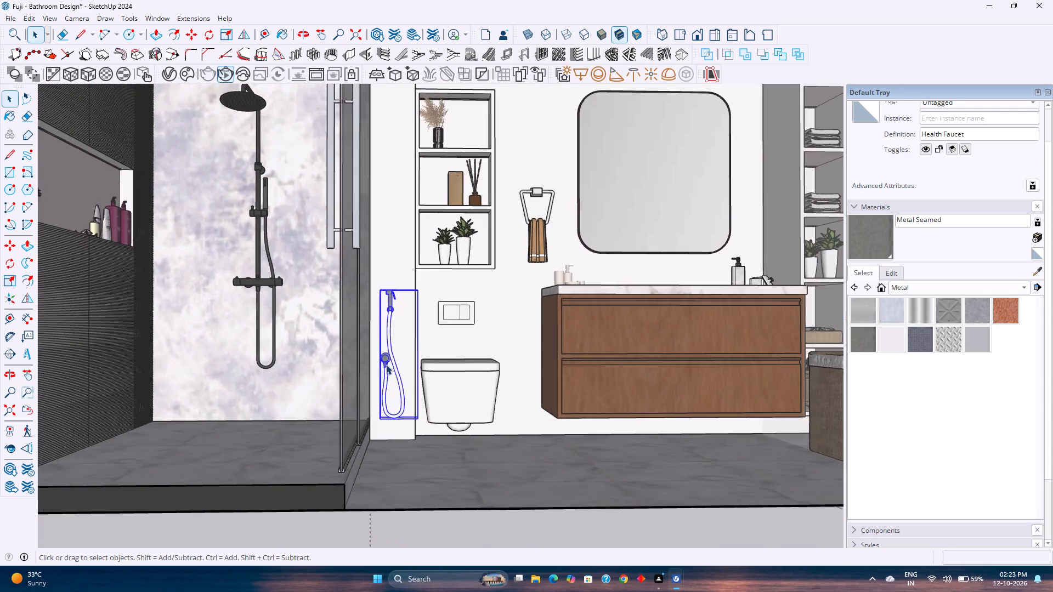
scroll(386, 365, "up", 2)
double_click(388, 356)
scroll(388, 356, "up", 8)
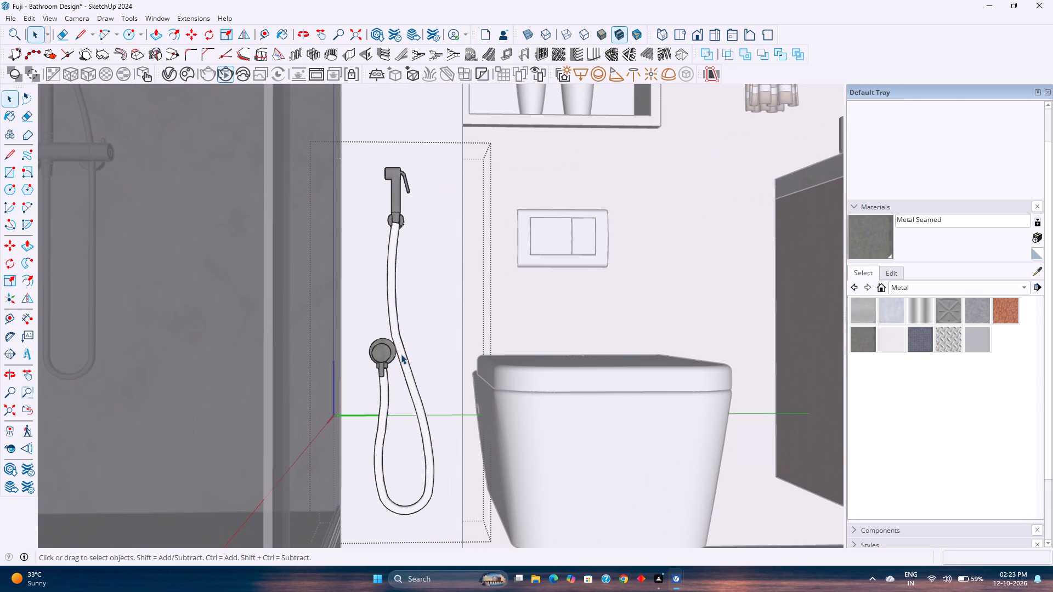
left_click(401, 354)
left_click(405, 365)
left_click(405, 365)
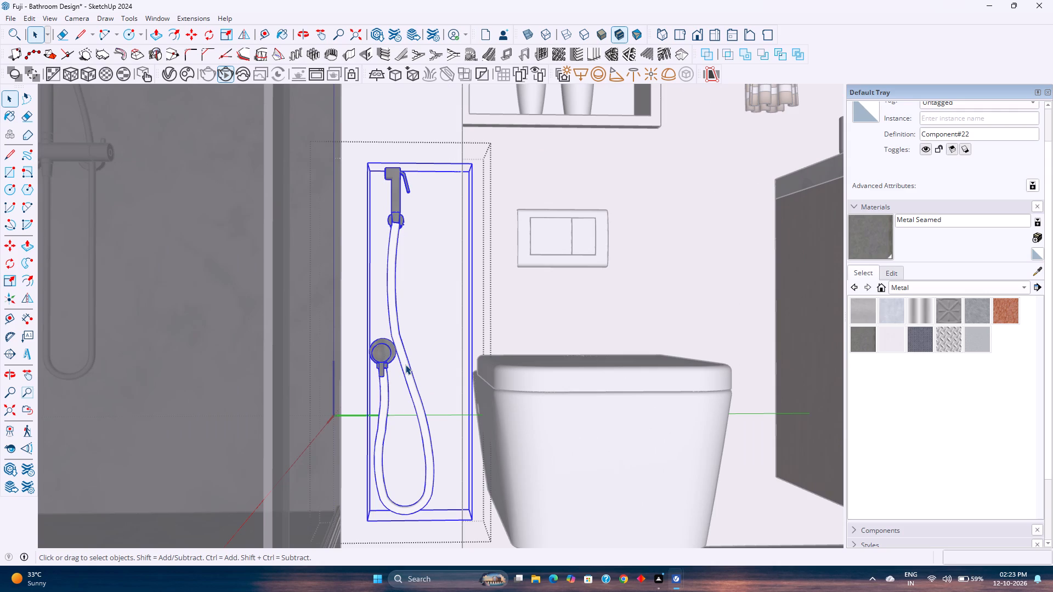
left_click(405, 365)
key("s")
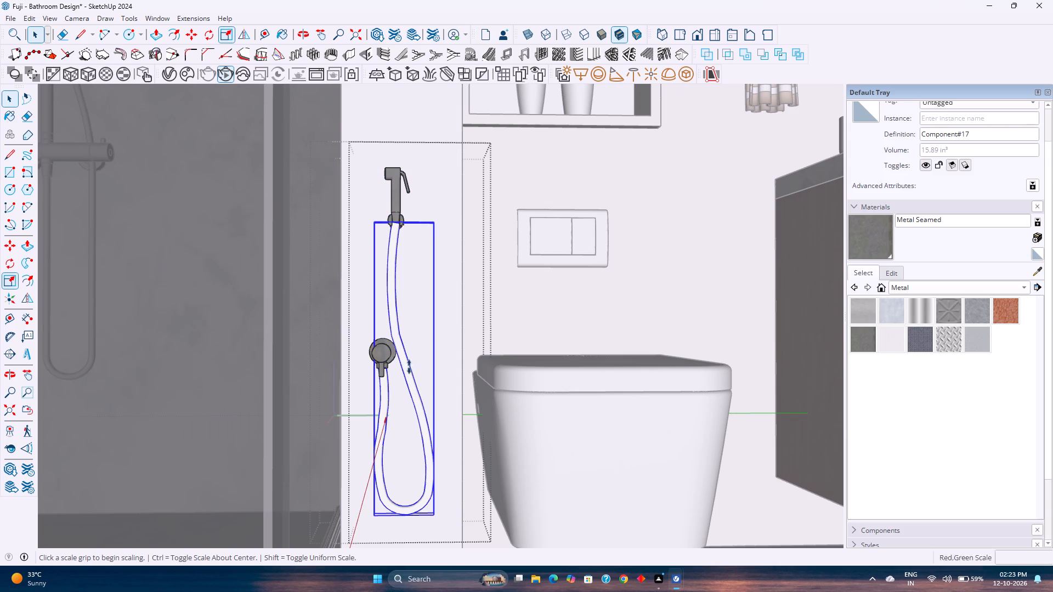
middle_click_drag(417, 500, 415, 414, "shift")
scroll(415, 466, "up", 3)
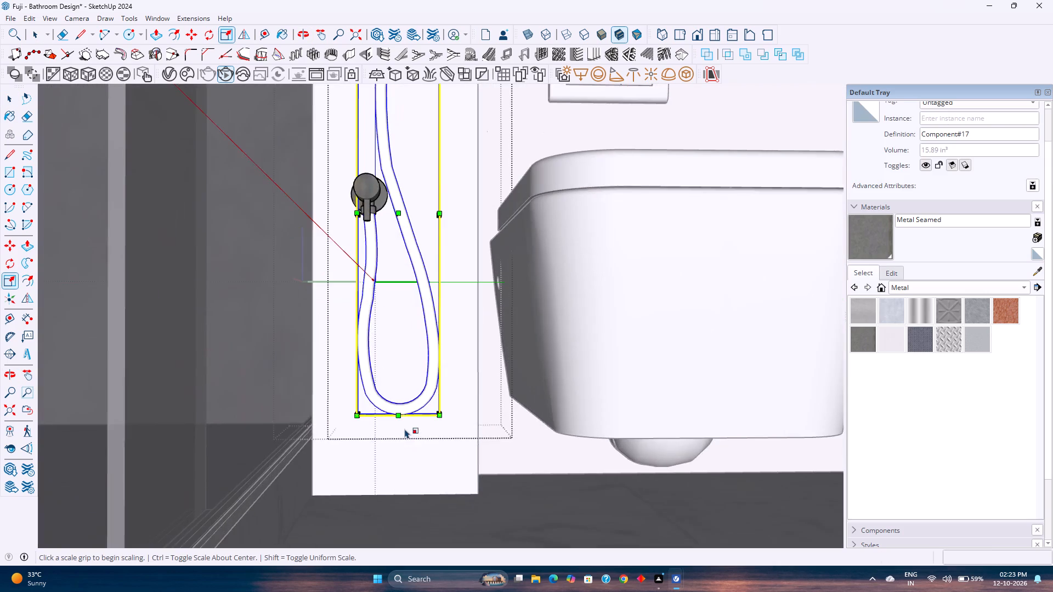
scroll(405, 427, "up", 7)
middle_click_drag(405, 412, 318, 502)
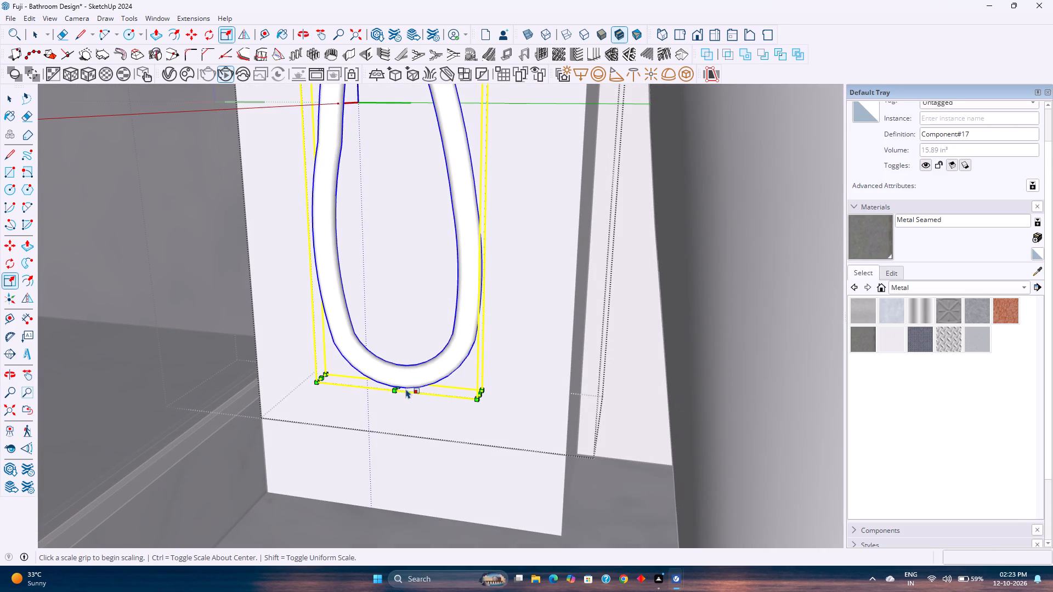
left_click(402, 386)
scroll(402, 416, "down", 4)
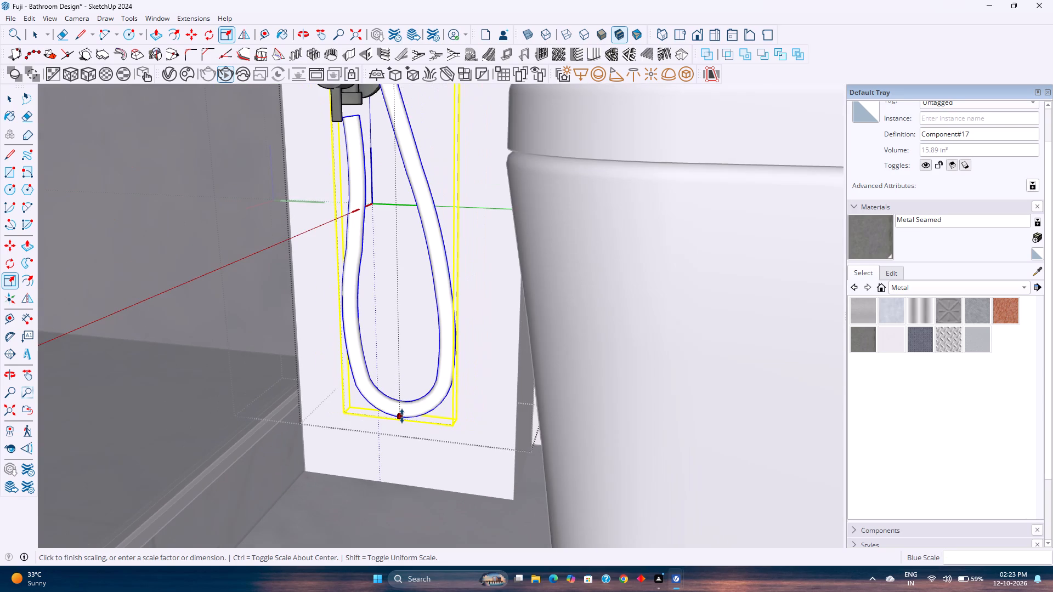
scroll(402, 416, "down", 9)
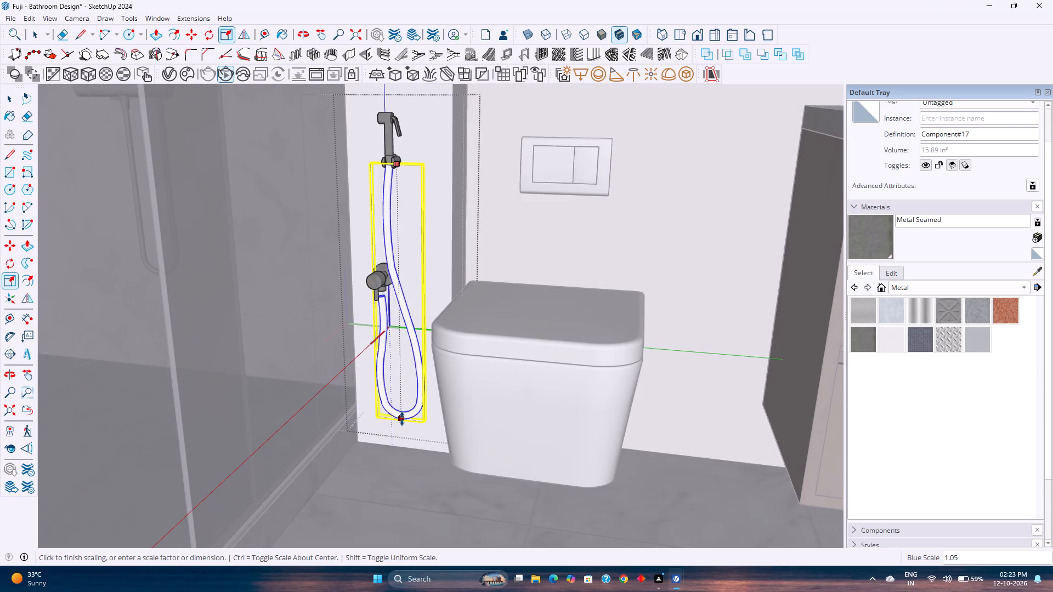
left_click(402, 419)
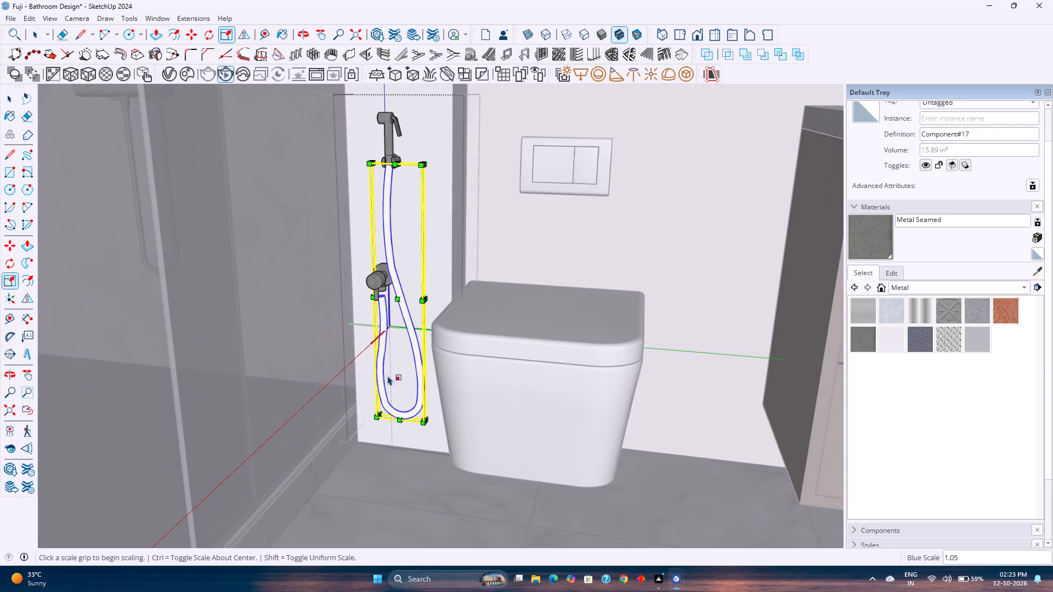
key("space")
key("Escape")
Move the faucet's valve about 11/16" straight down along the blue axis so its outlet collar sits on the lowered hose end.
scroll(329, 244, "up", 5)
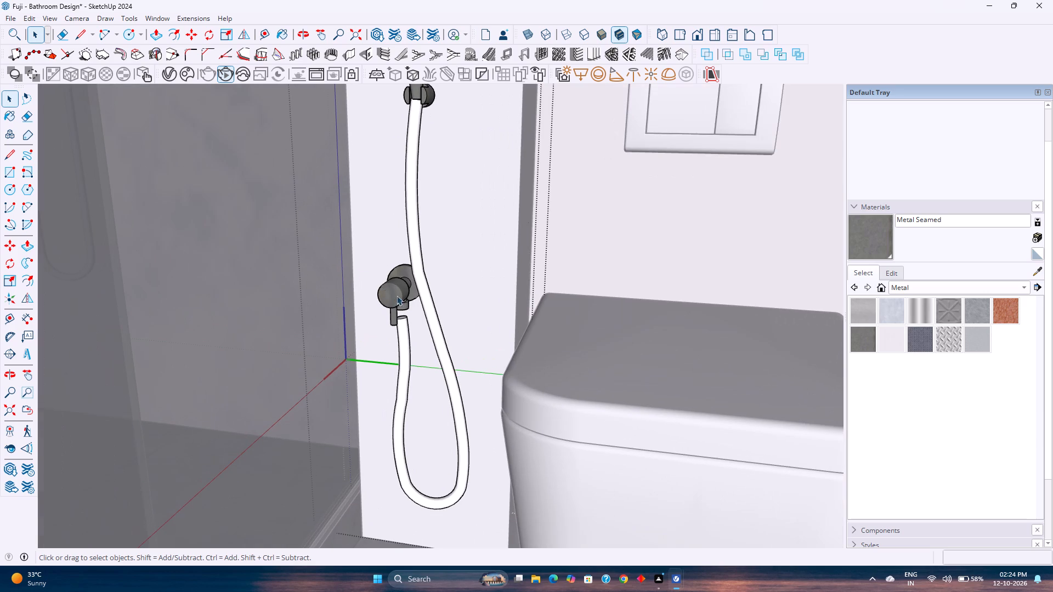
left_click(406, 297)
scroll(405, 306, "up", 4)
double_click(404, 299)
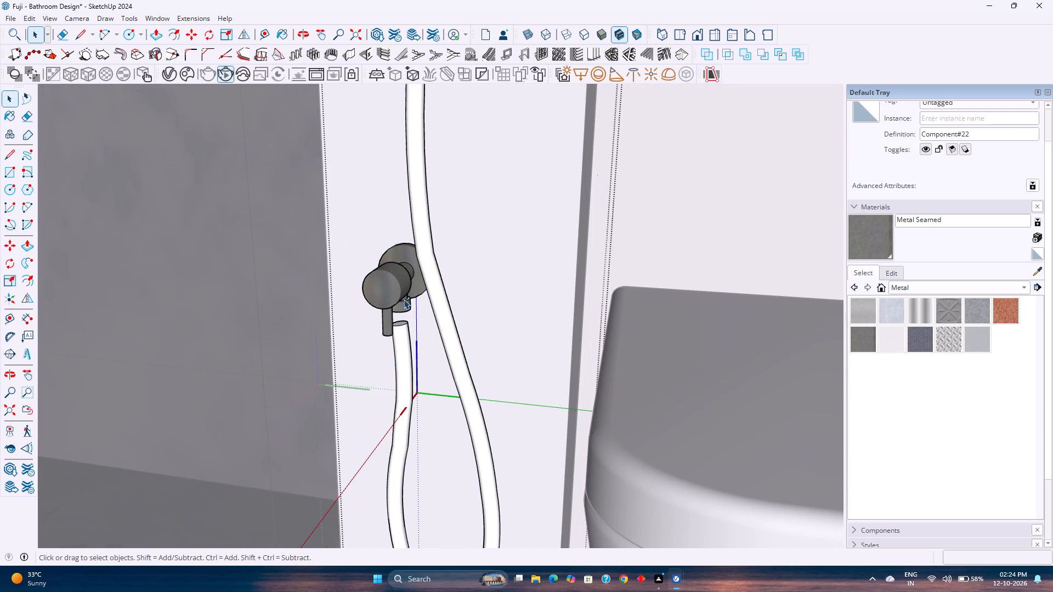
left_click(404, 294)
scroll(404, 317, "up", 4)
key("m")
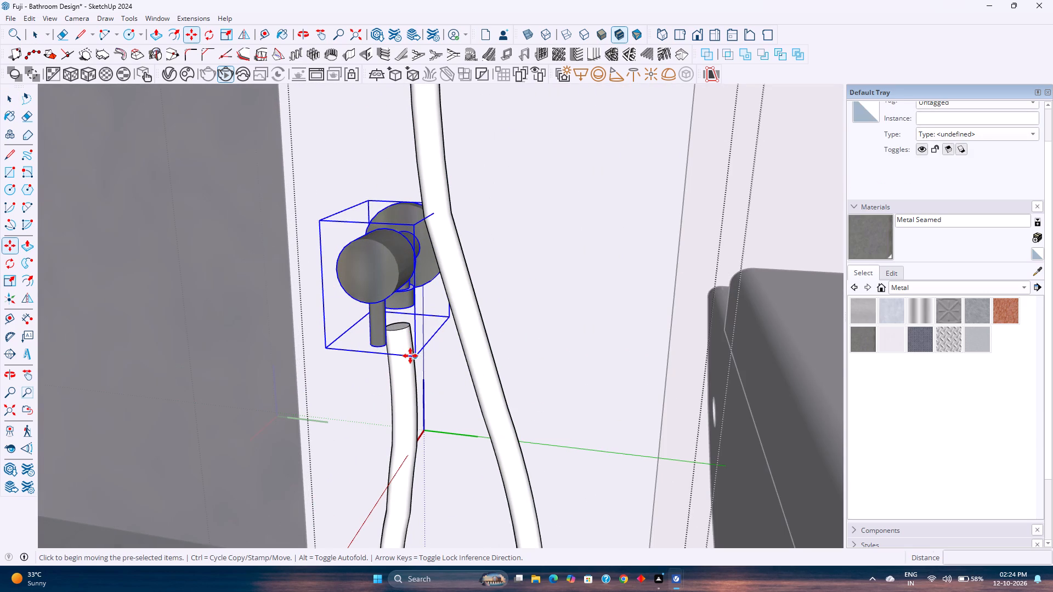
left_click(411, 356)
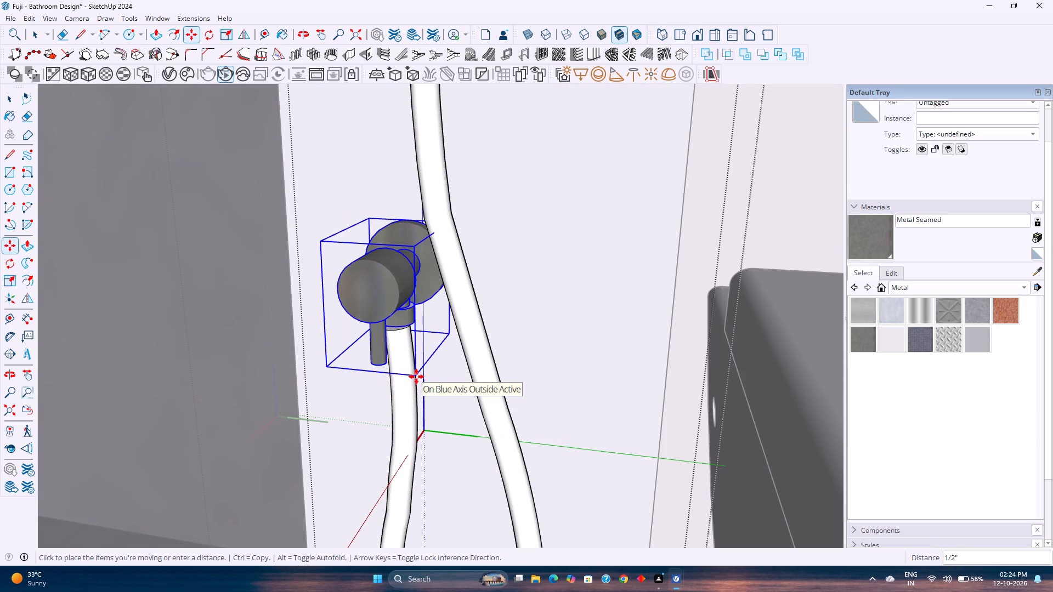
key("Up")
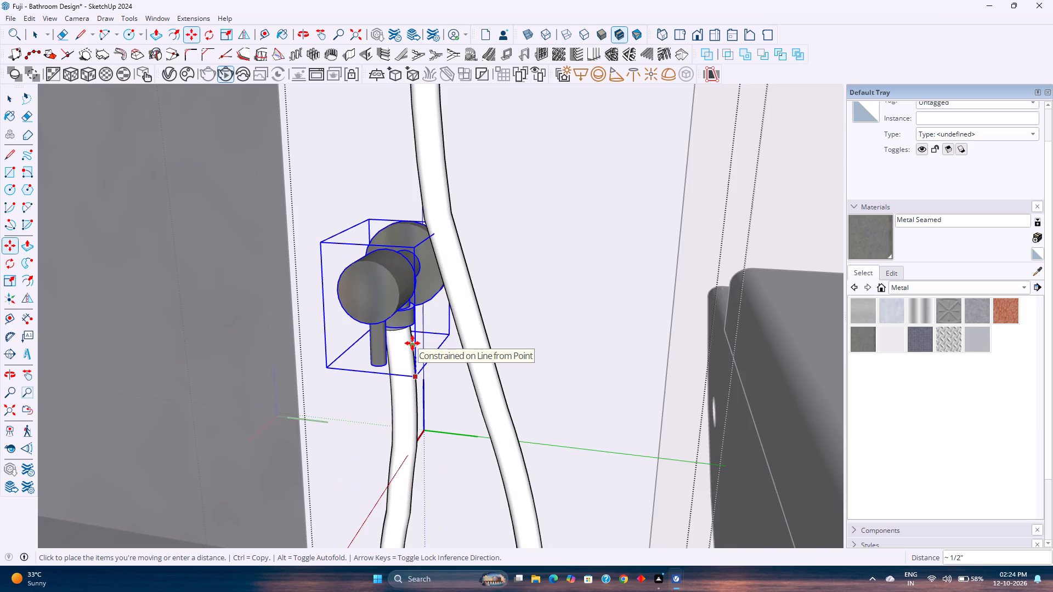
scroll(412, 343, "up", 7)
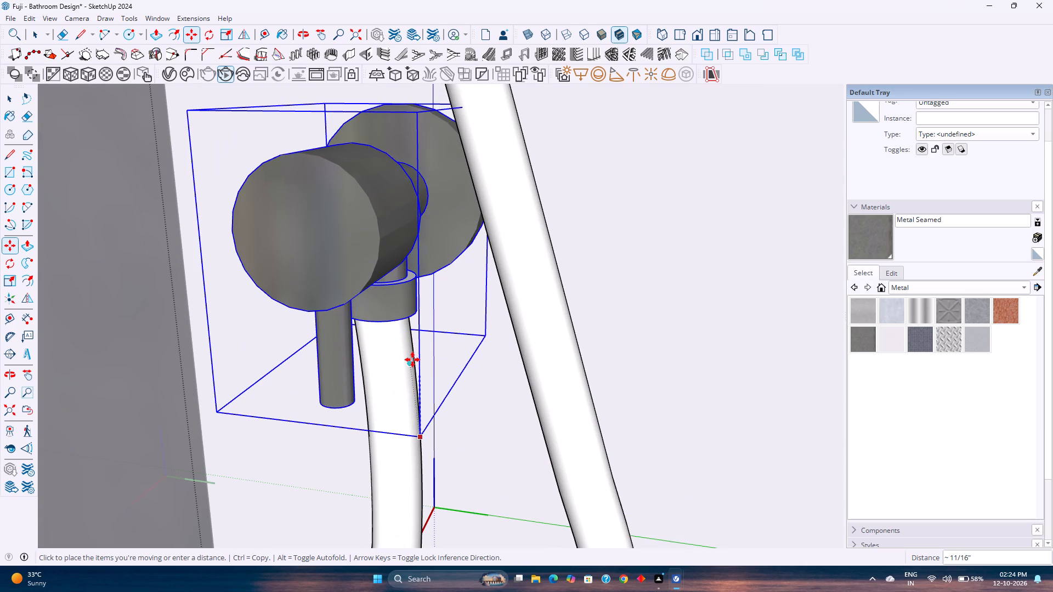
left_click(412, 360)
key("space")
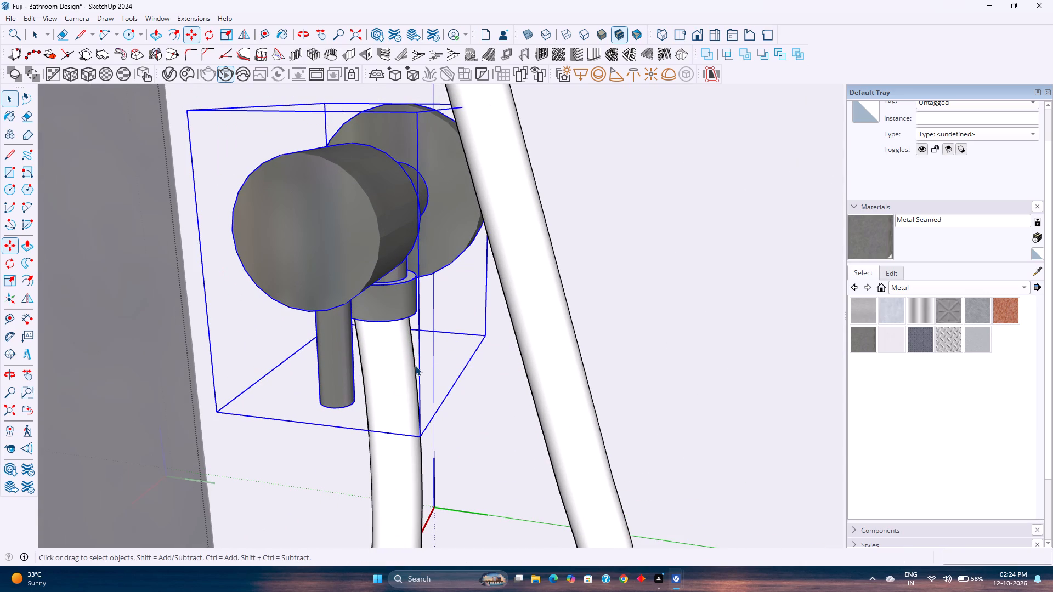
key("Escape")
Review the adjusted health faucet within the whole bathroom from the right standard view and leave component editing.
scroll(416, 365, "down", 11)
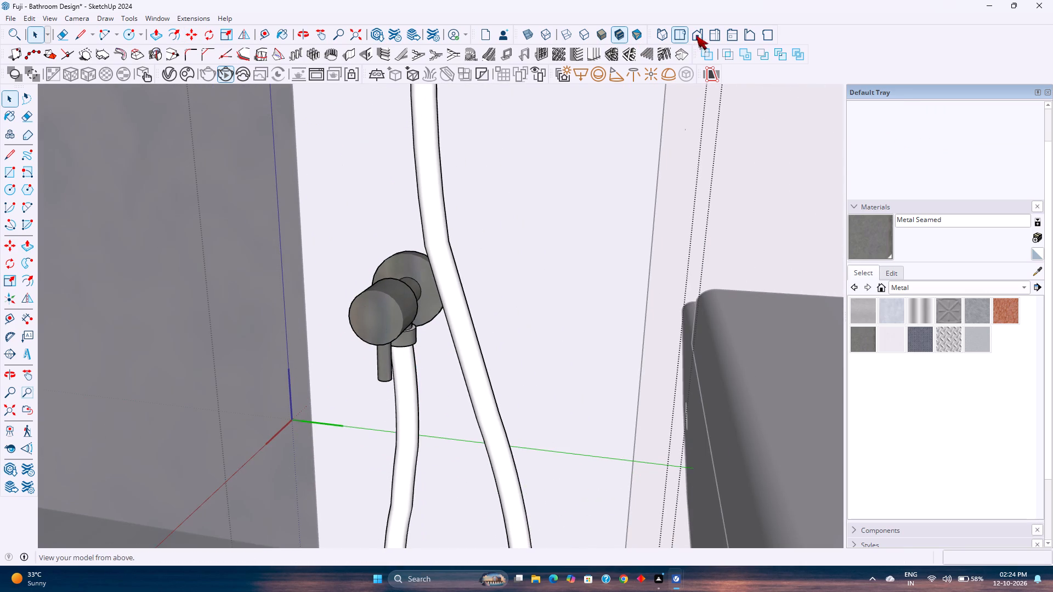
left_click(710, 35)
scroll(546, 252, "down", 9)
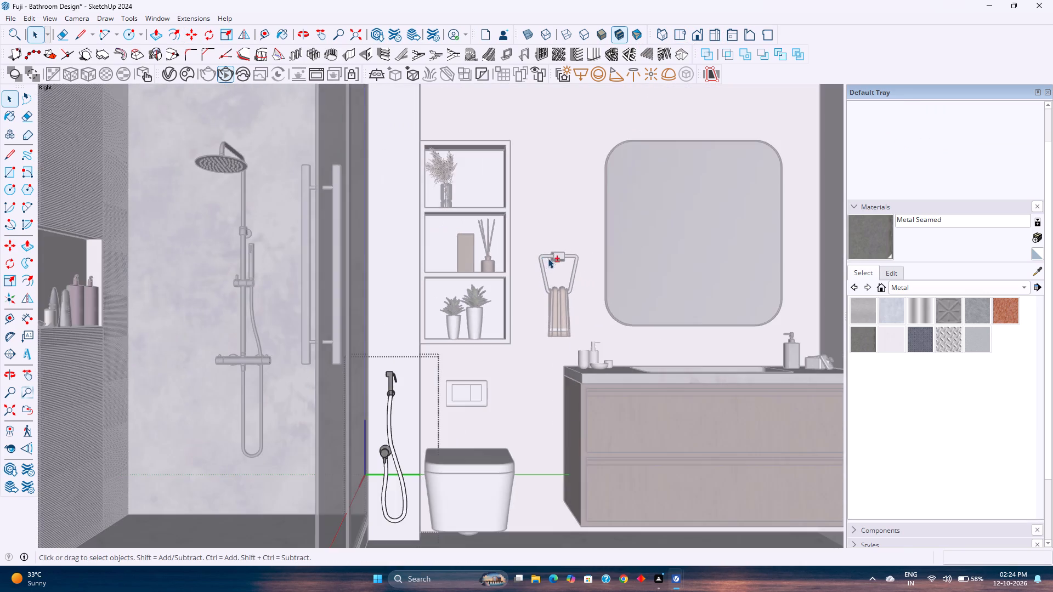
middle_click_drag(546, 261, 498, 279, "shift")
scroll(498, 279, "down", 3)
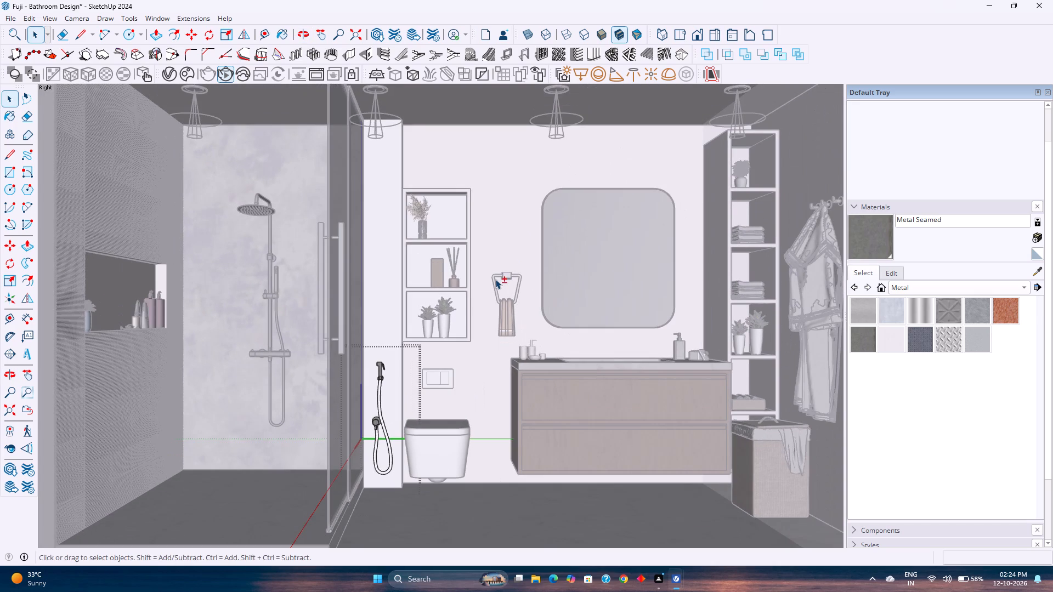
middle_click_drag(495, 279, 490, 282, "shift")
key("Escape")
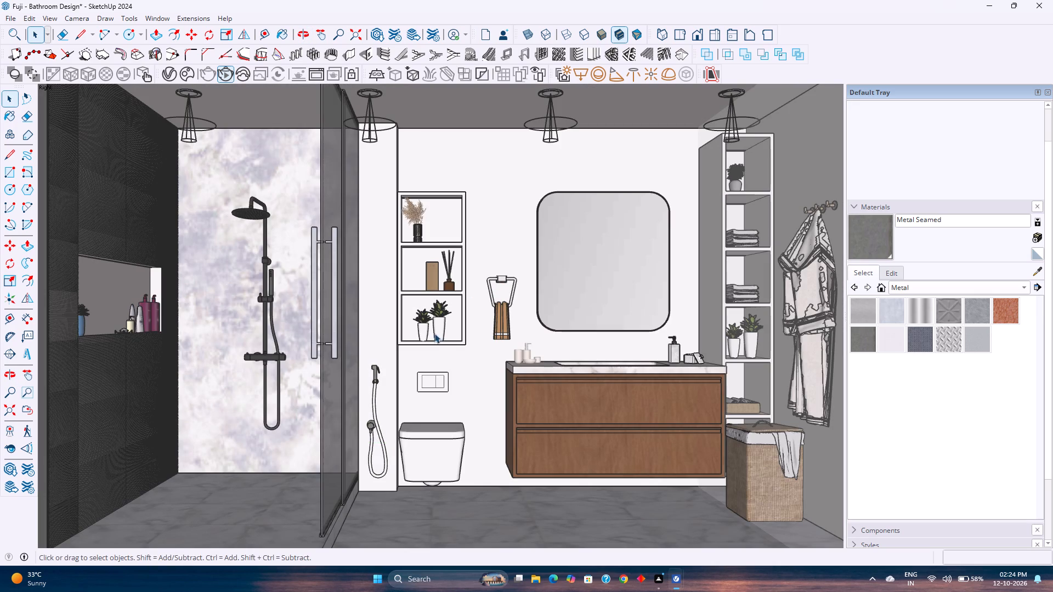
Move the entire Health Faucet component about 1 9/16" horizontally along the wall, away from the shower glass toward the toilet.
left_click(369, 422)
scroll(370, 428, "up", 8)
key("m")
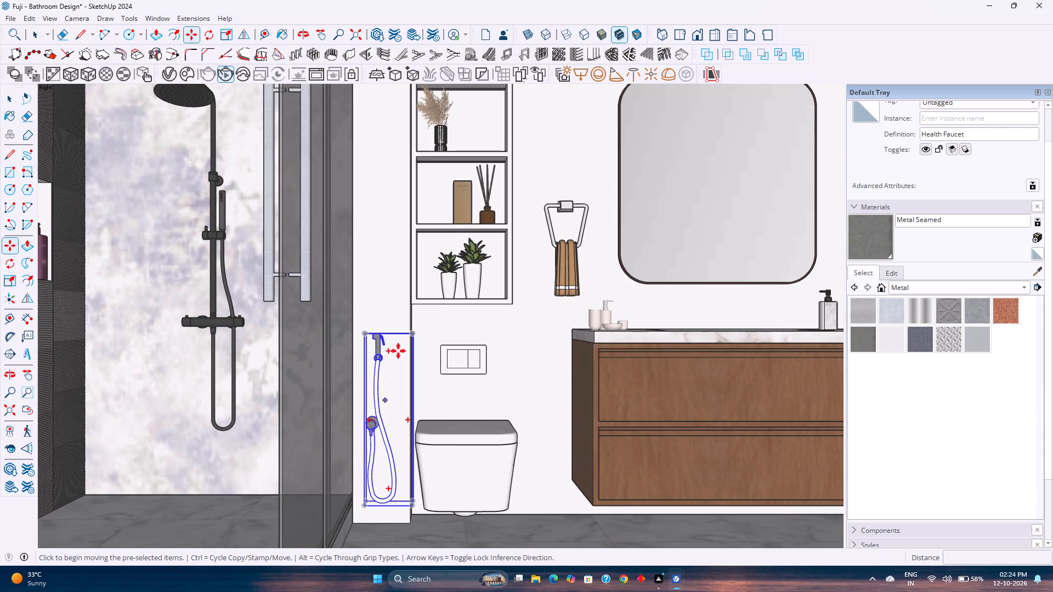
scroll(368, 331, "up", 8)
middle_click_drag(368, 331, 363, 355)
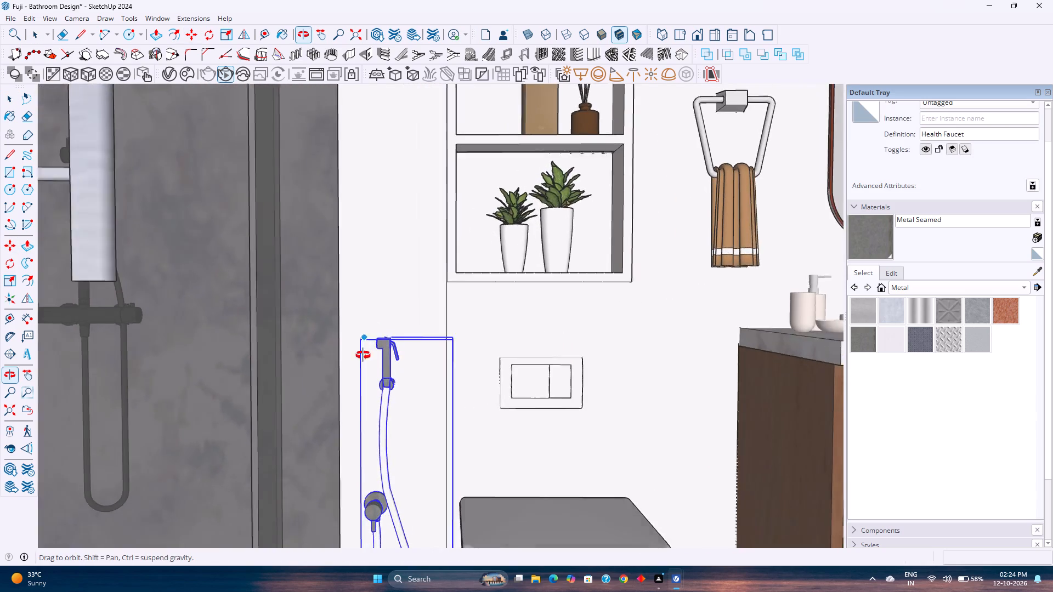
middle_click_drag(363, 355, 354, 415)
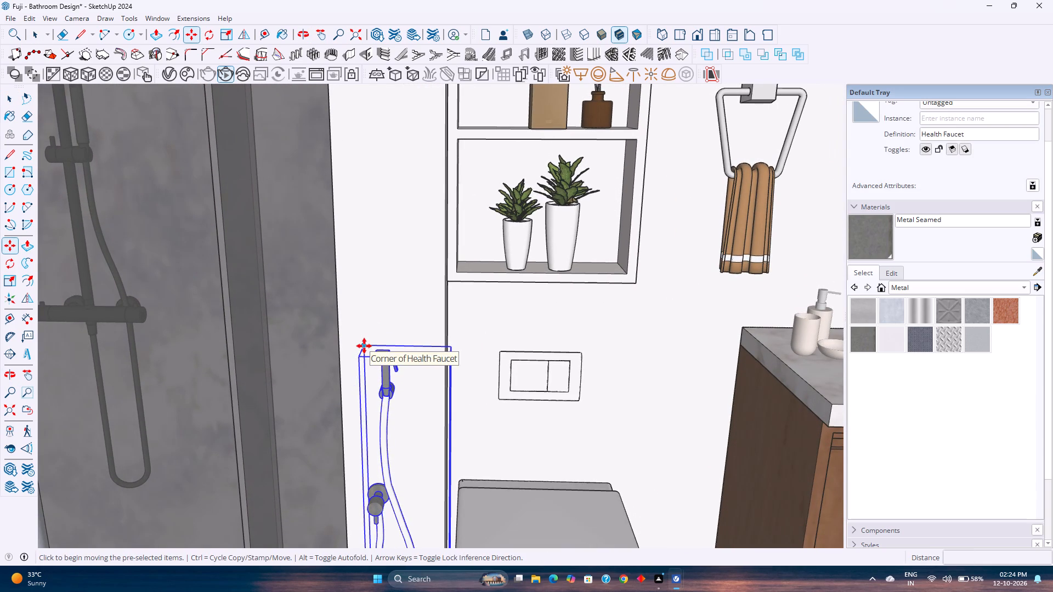
left_click(364, 346)
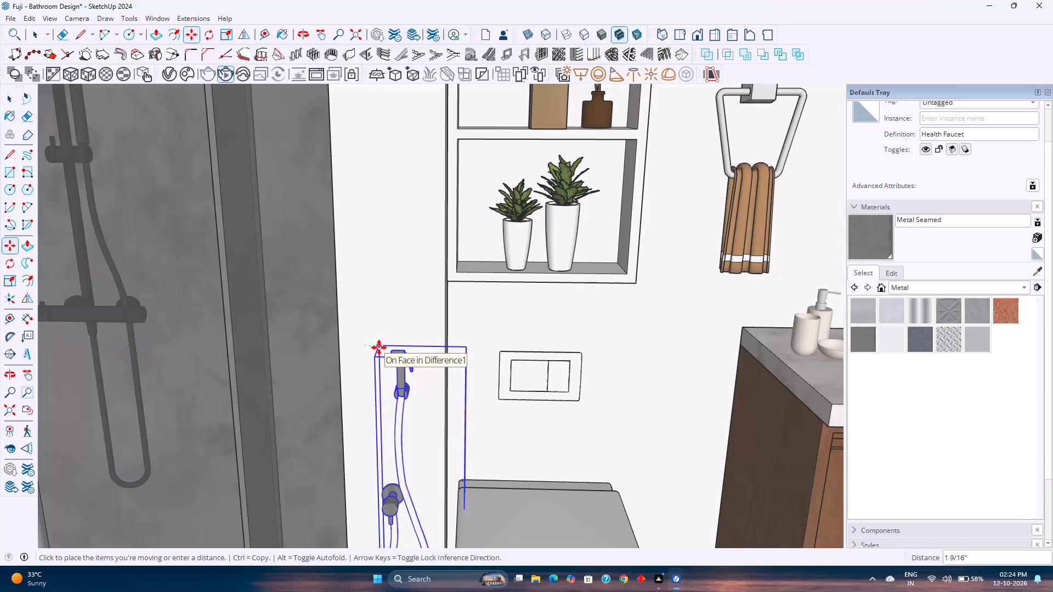
left_click(379, 348)
key("space")
key("Escape")
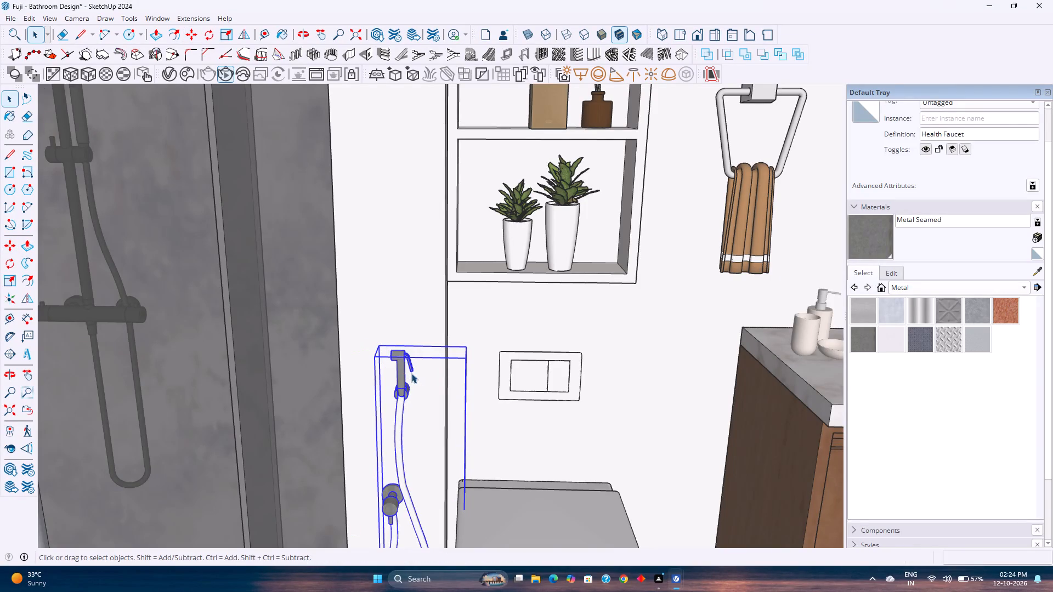
key("space")
key("Escape")
Review the shifted health faucet within the whole bathroom from the right standard view, and clear the selection.
left_click(715, 29)
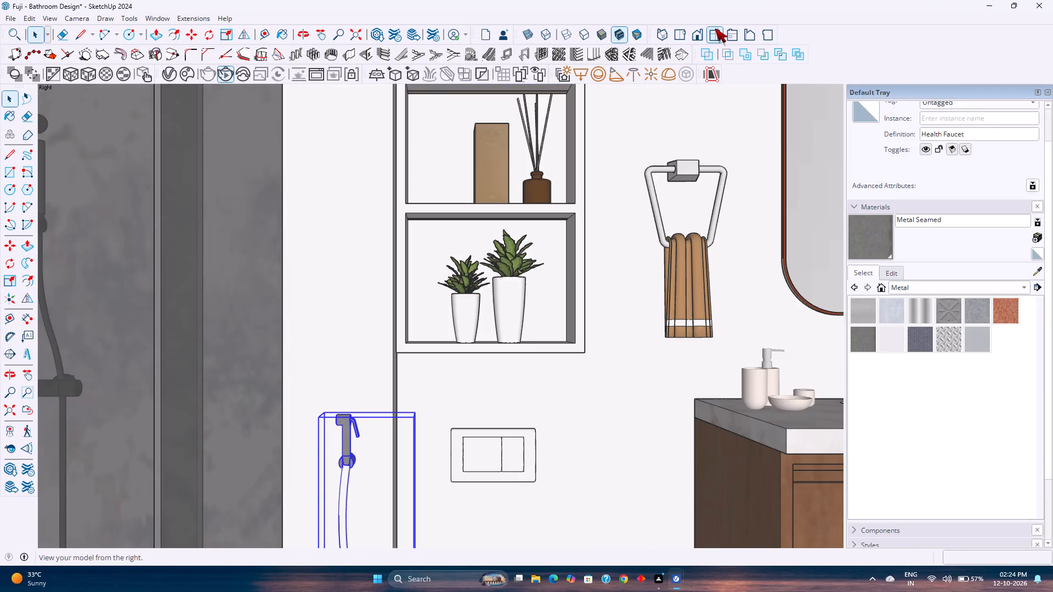
scroll(526, 331, "down", 9)
key("Escape")
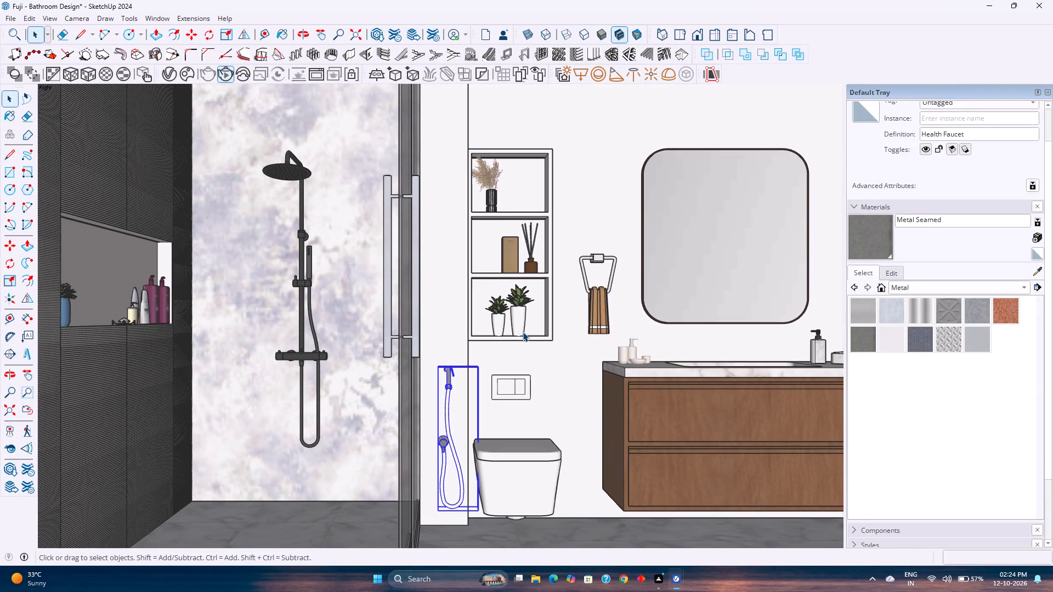
middle_click_drag(521, 344, 507, 348, "shift")
scroll(506, 346, "down", 4)
key("space")
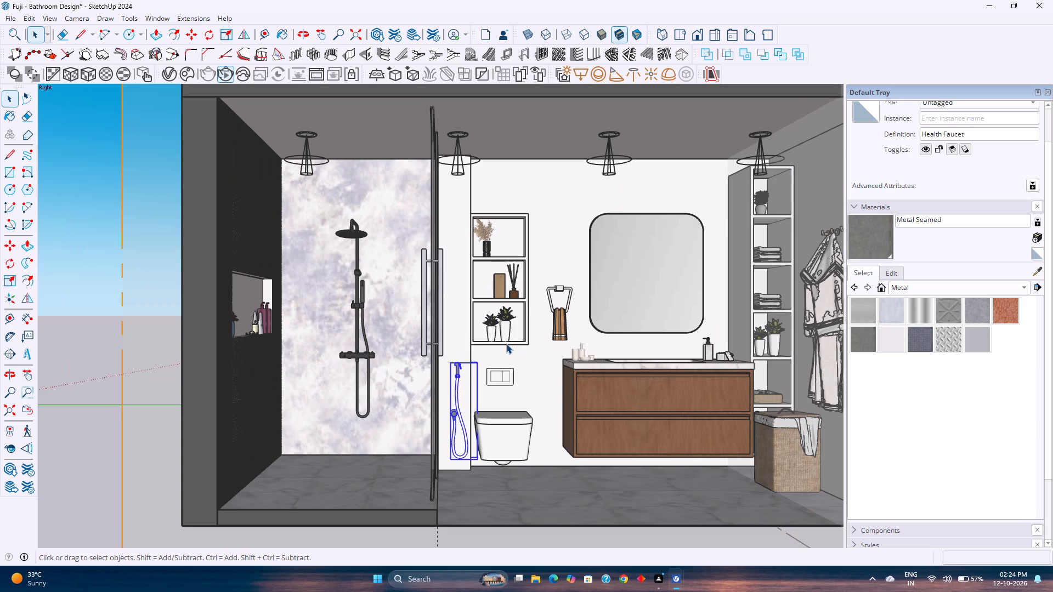
scroll(506, 344, "down", 2)
left_click(136, 481)
scroll(541, 384, "down", 1, "shift")
middle_click_drag(542, 383, 519, 391, "shift")
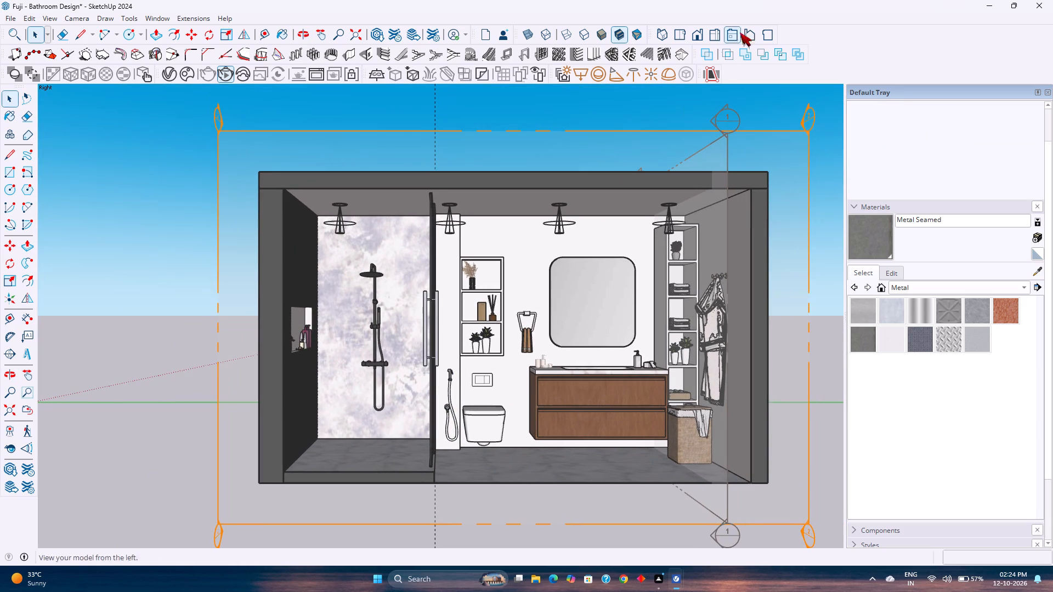
Frame the bathroom from the right standard view, filling the viewport with the shower, toilet, vanity, shelving and laundry basket.
left_click(717, 37)
scroll(531, 359, "up", 2)
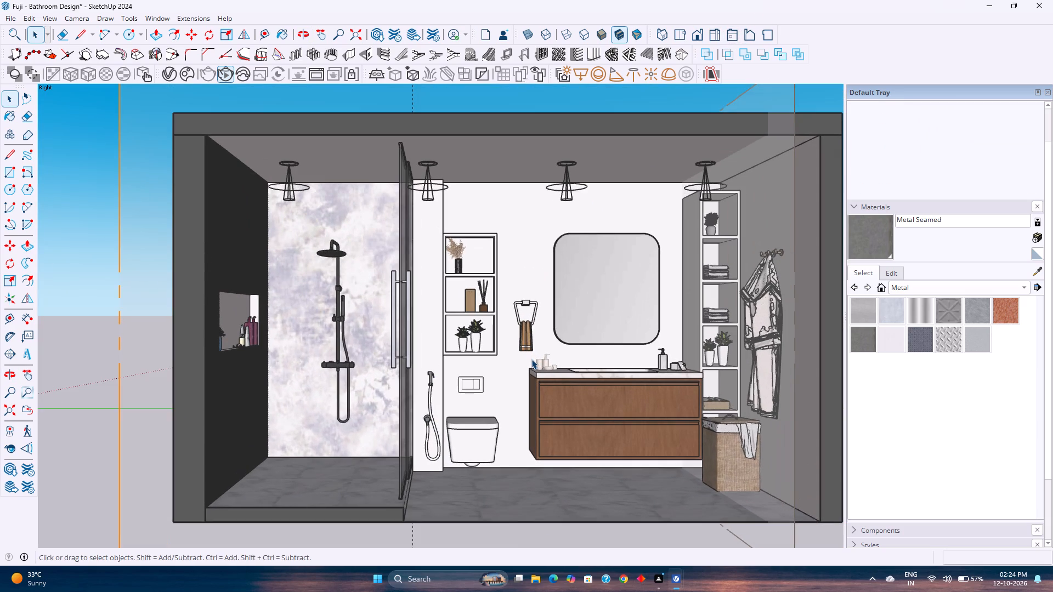
middle_click_drag(533, 356, 509, 356, "shift")
scroll(501, 357, "up", 1)
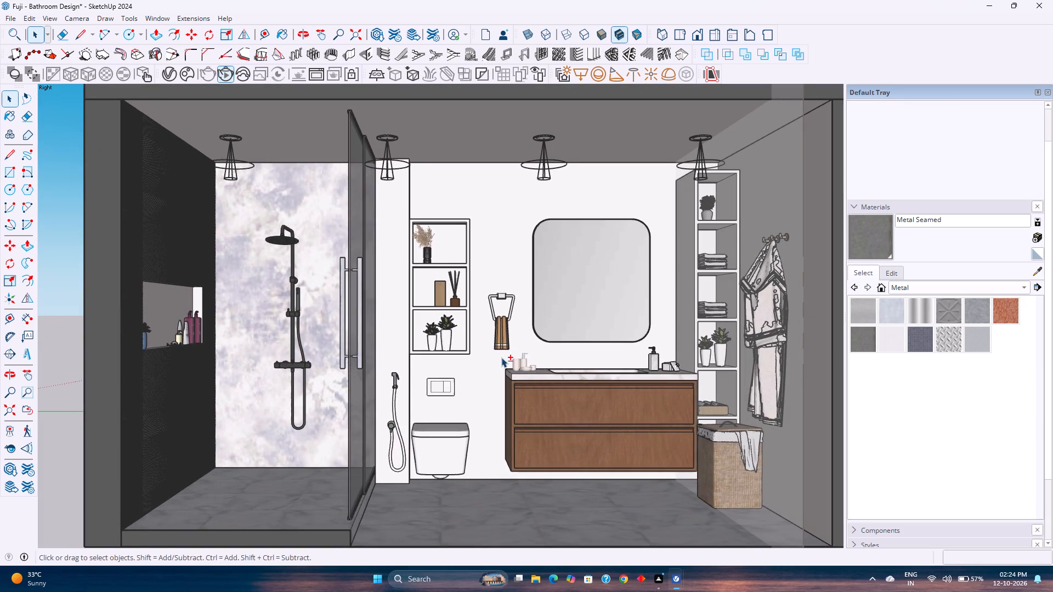
middle_click_drag(501, 357, 475, 356, "shift")
scroll(475, 355, "up", 1)
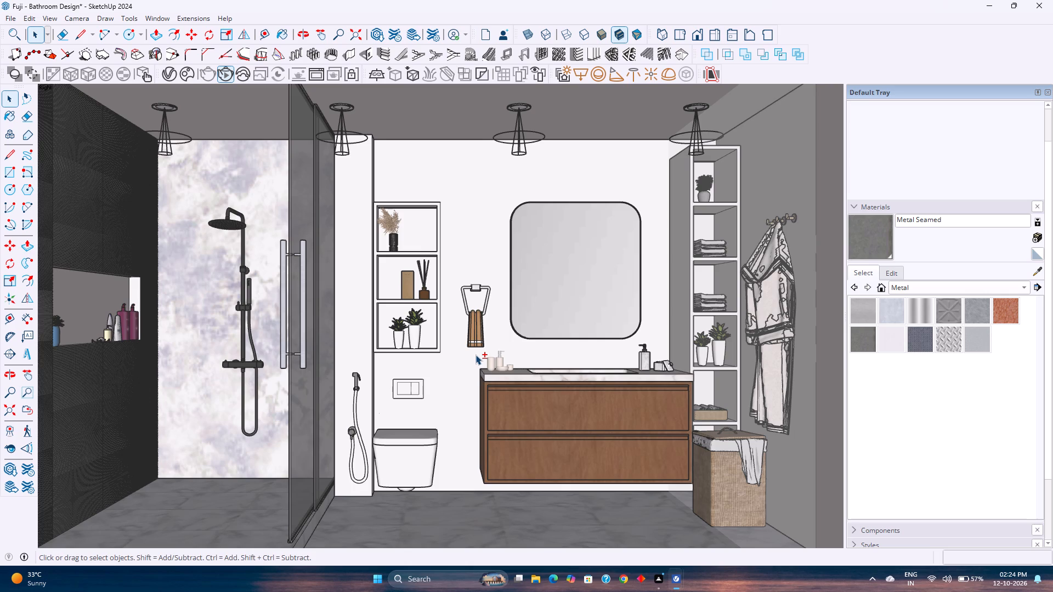
middle_click_drag(475, 355, 489, 356, "shift")
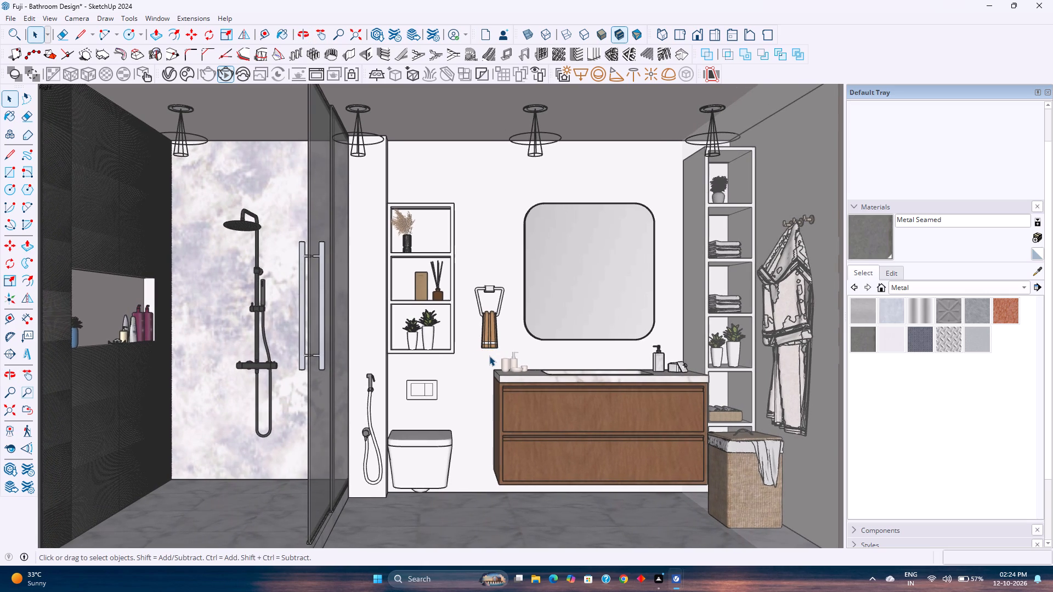
scroll(489, 356, "up", 1)
scroll(489, 356, "down", 1)
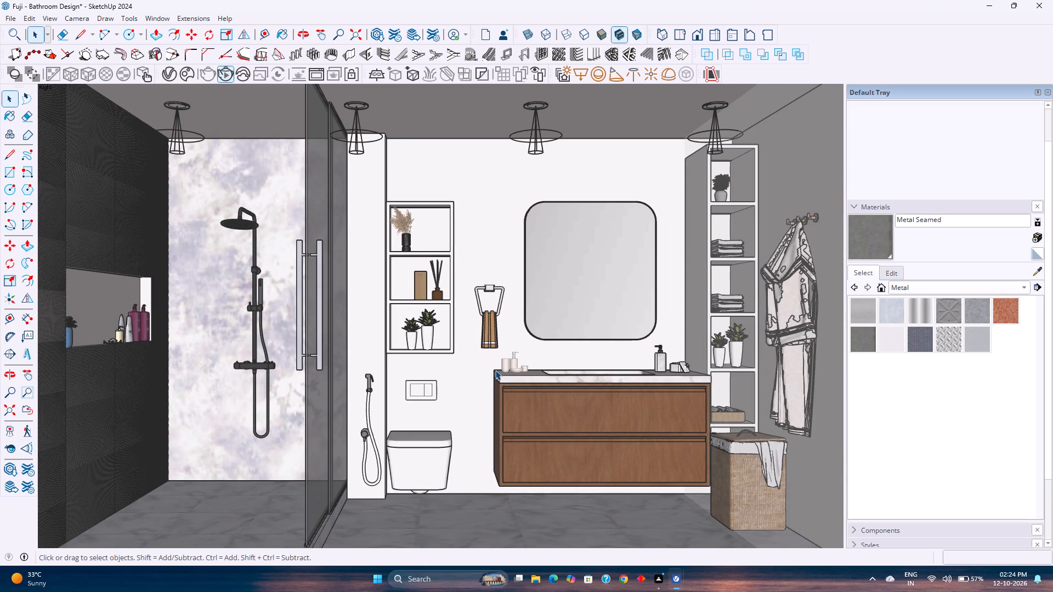
middle_click_drag(491, 453, 491, 448)
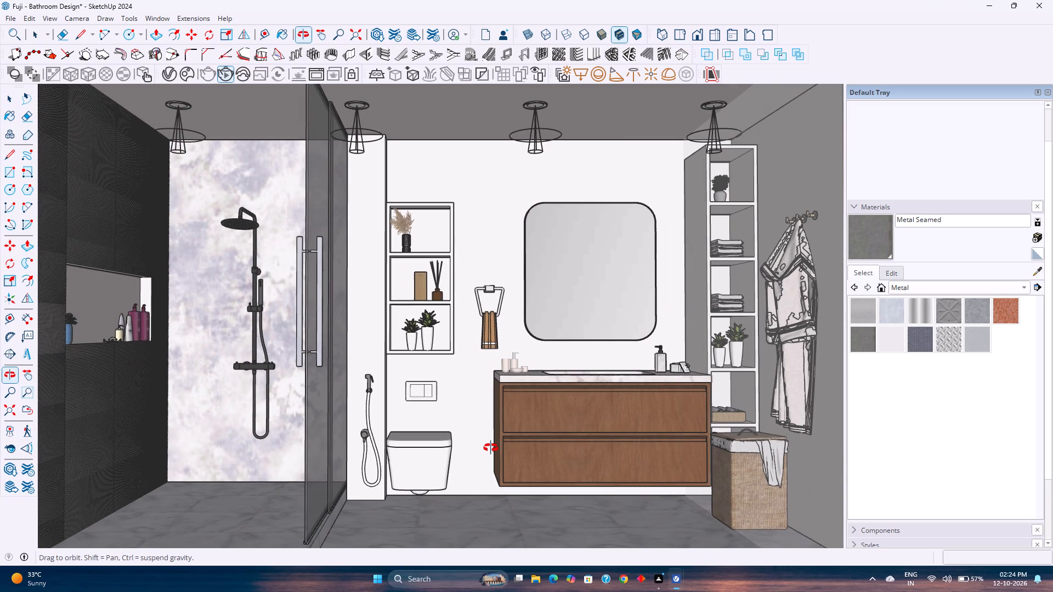
middle_click_drag(491, 448, 490, 446)
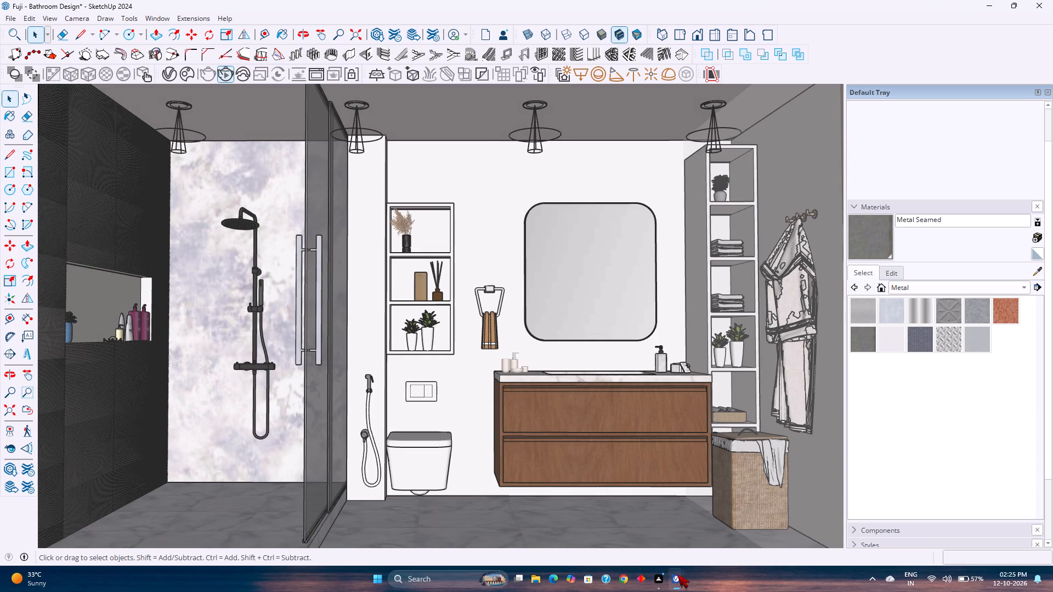
Bring up the V-Ray Frame Buffer, show the whole live render, and fine-tune the bathroom camera's framing against it.
left_click(593, 531)
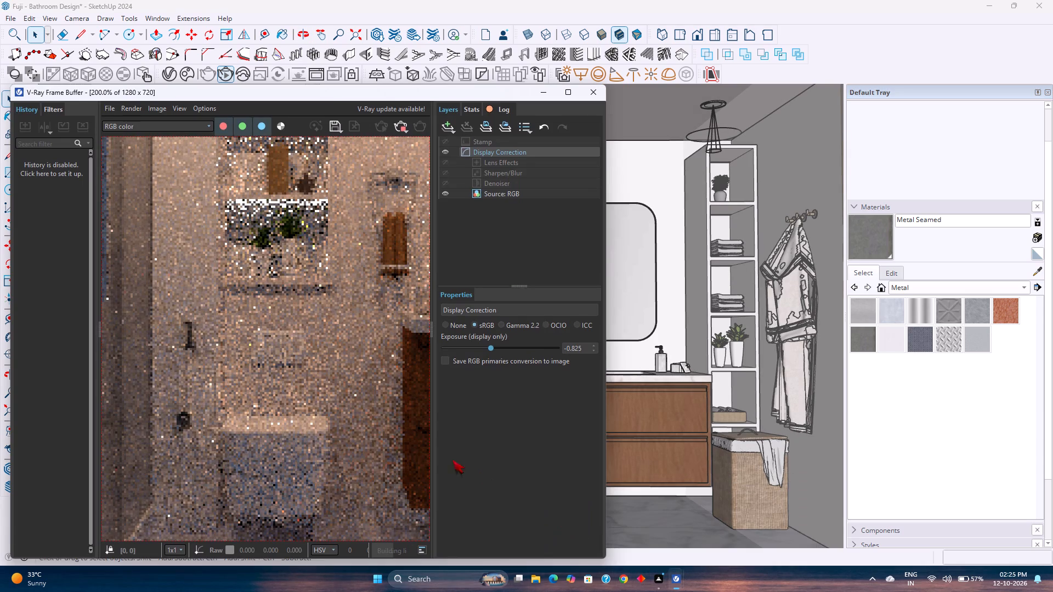
scroll(336, 430, "down", 2)
middle_click_drag(358, 403, 335, 401)
scroll(335, 401, "down", 1)
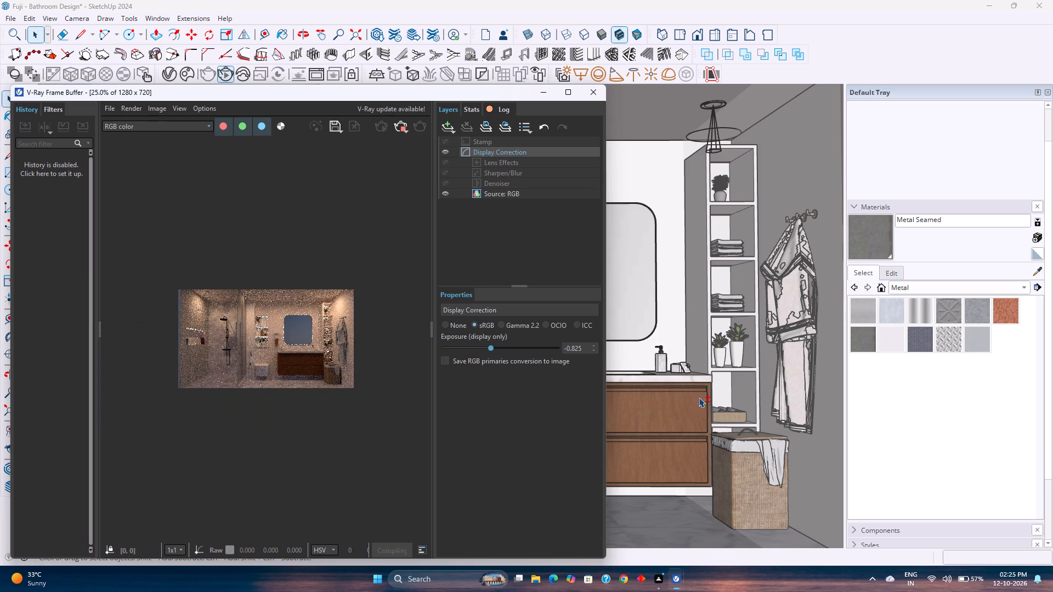
middle_click(699, 397, "shift")
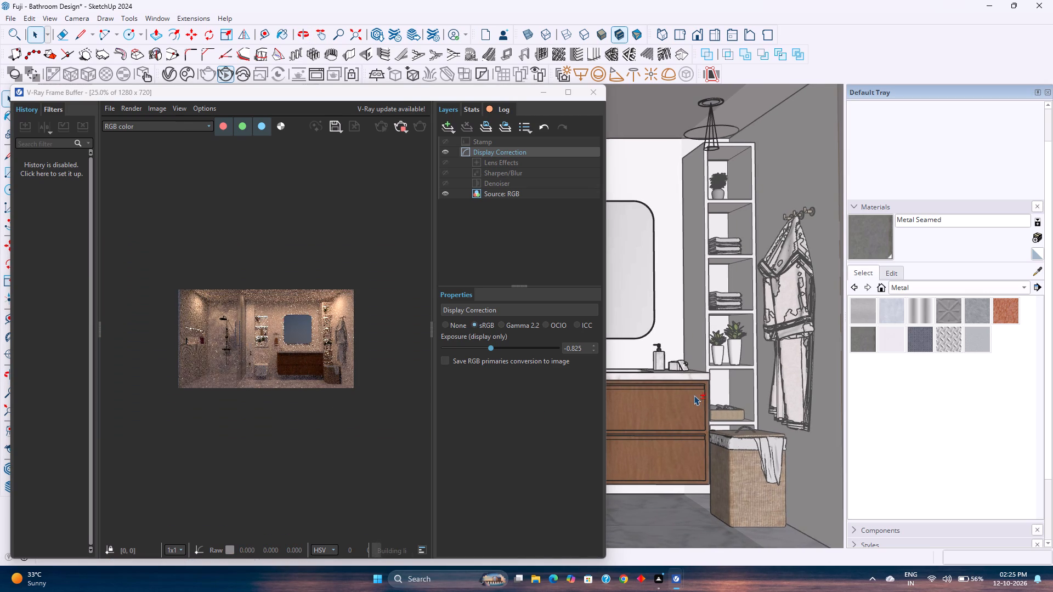
middle_click_drag(707, 430, 706, 431, "shift")
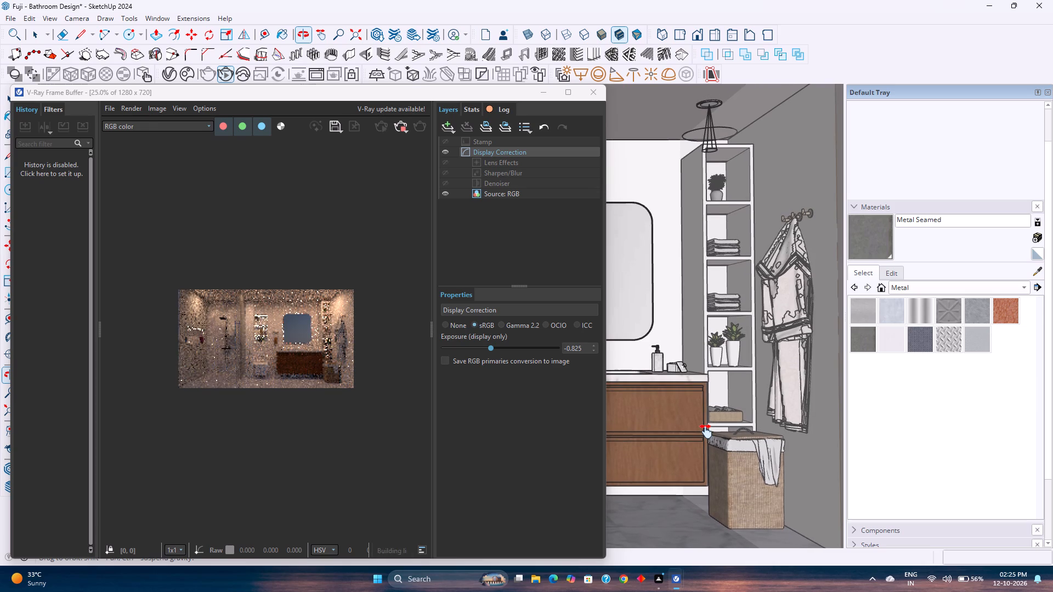
middle_click_drag(706, 431, 706, 443, "shift")
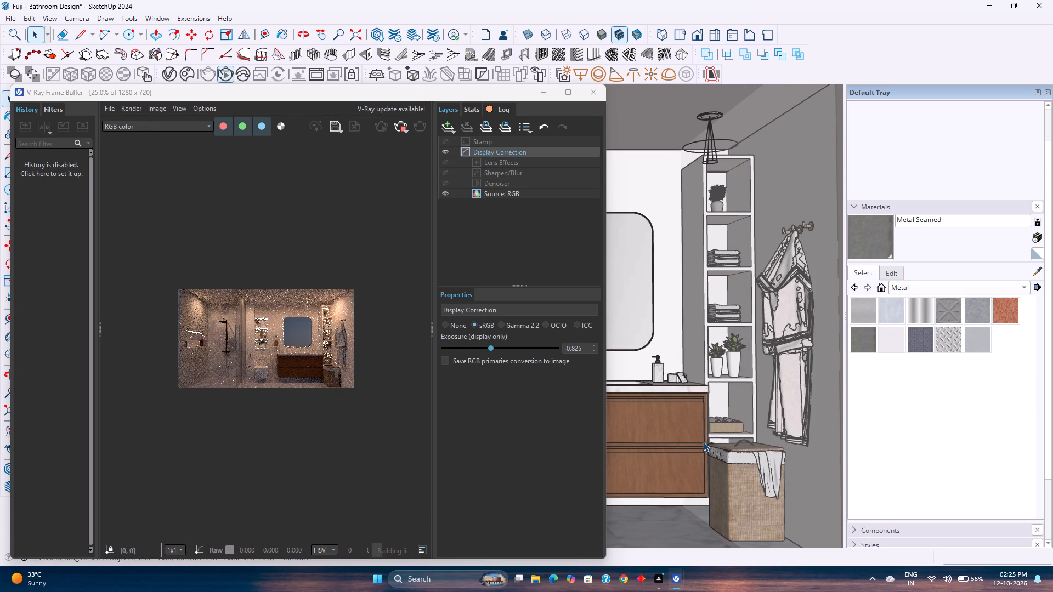
Check the live render's niche and faucet area, and set the Display Correction exposure to 0.
scroll(259, 360, "up", 5)
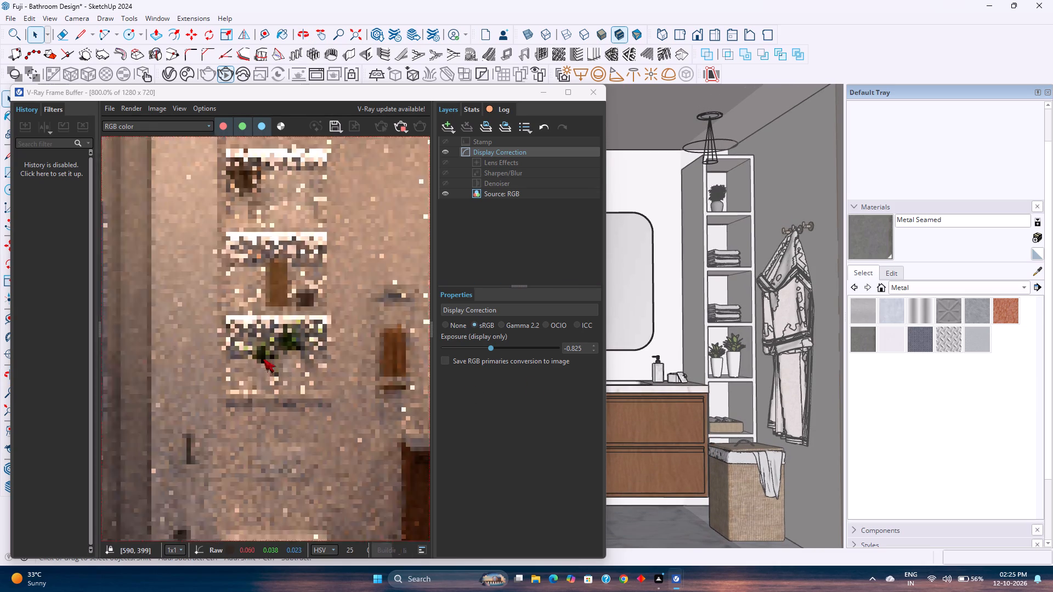
scroll(263, 358, "up", 1)
scroll(263, 358, "down", 5)
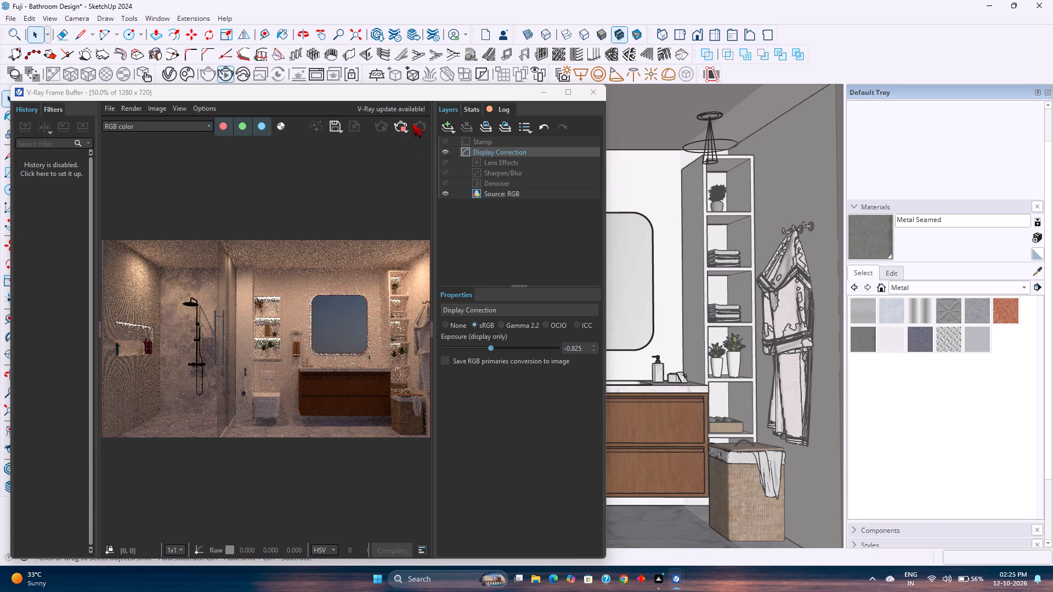
right_click(392, 155)
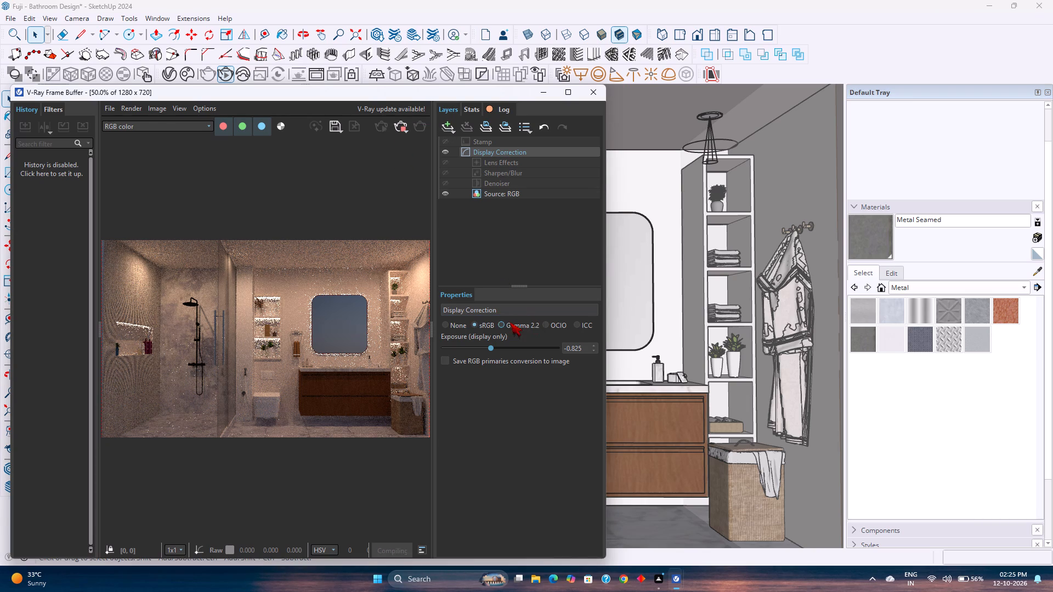
left_click(595, 346)
triple_click(595, 346)
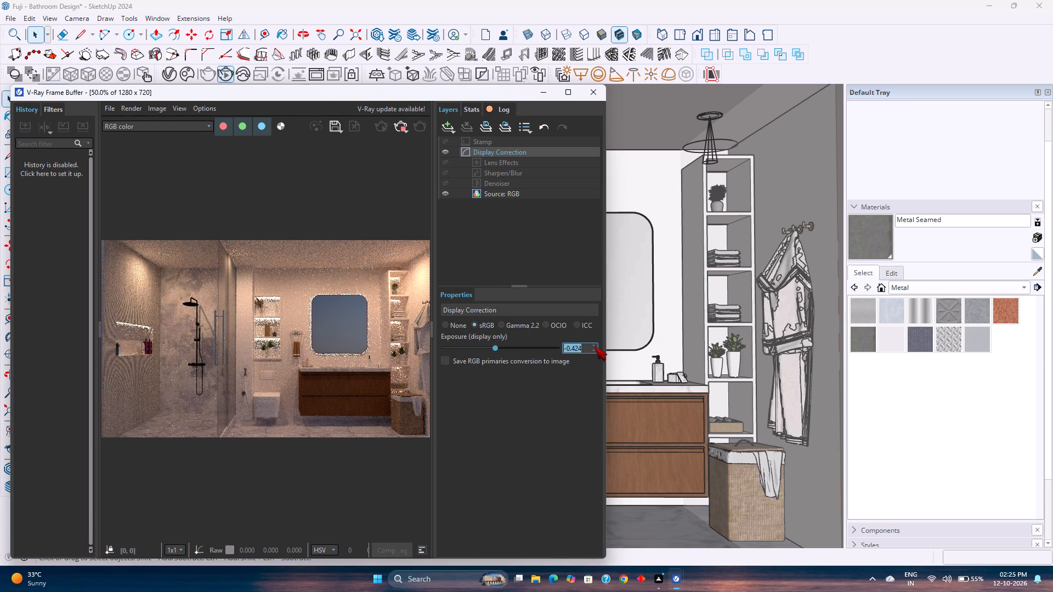
triple_click(595, 346)
triple_click(595, 346)
left_click(595, 346)
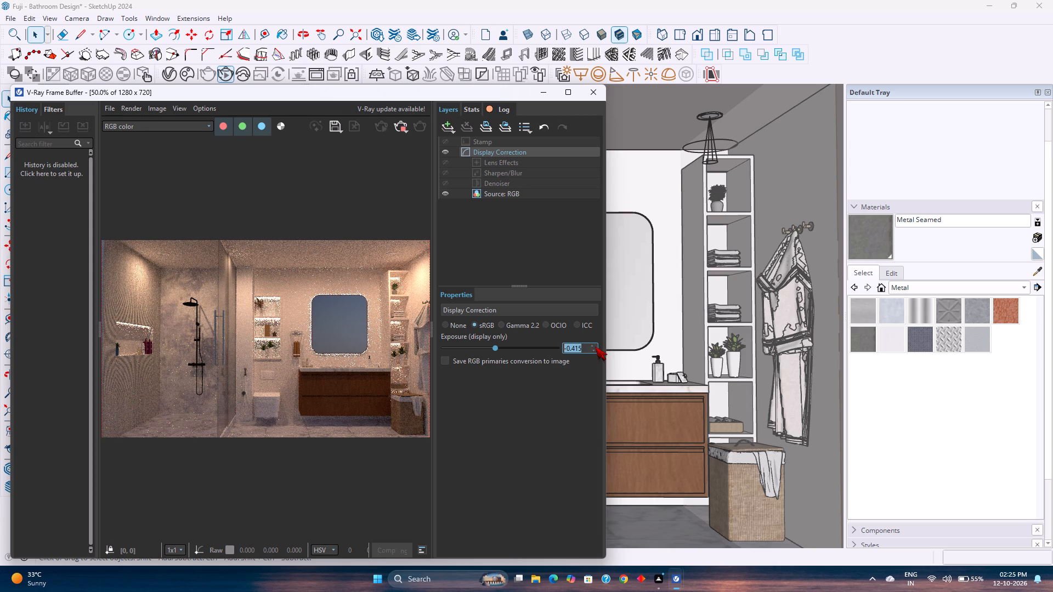
key("0")
key("Return")
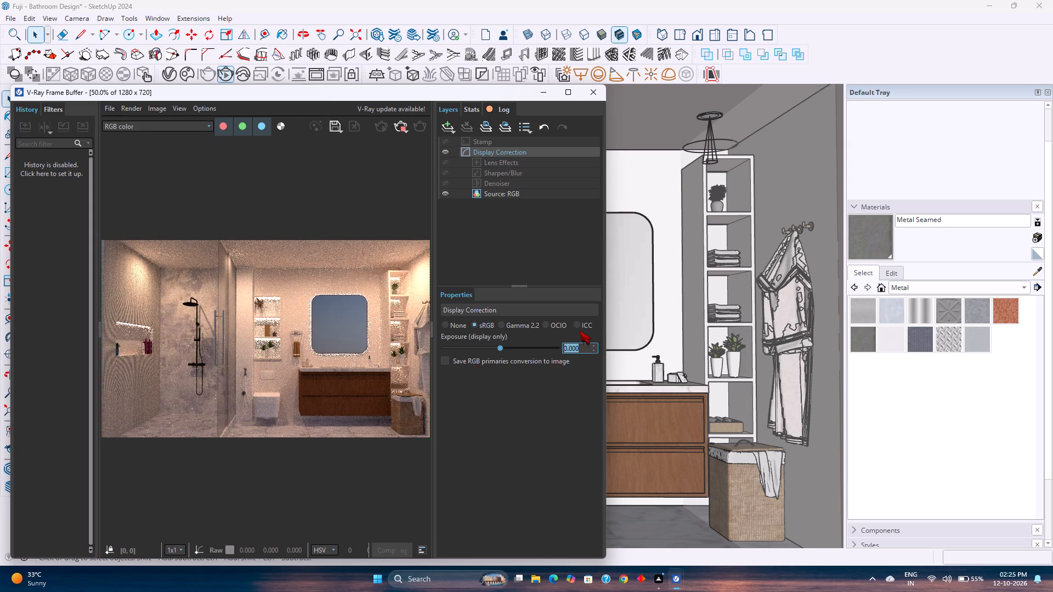
Stop the interactive render and start a full V-Ray production render of the framed bathroom view.
left_click(400, 128)
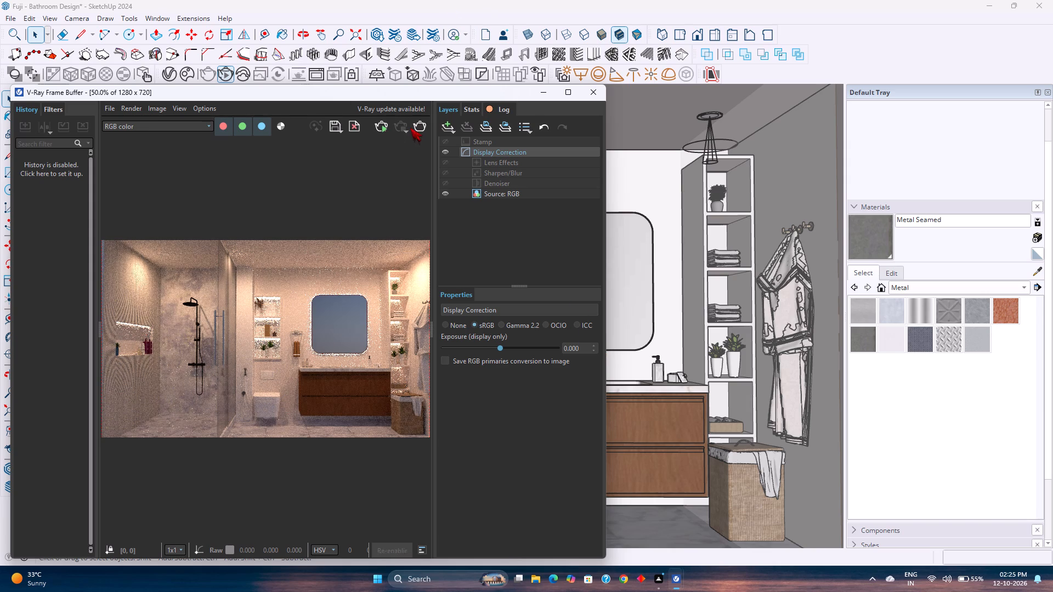
left_click(419, 126)
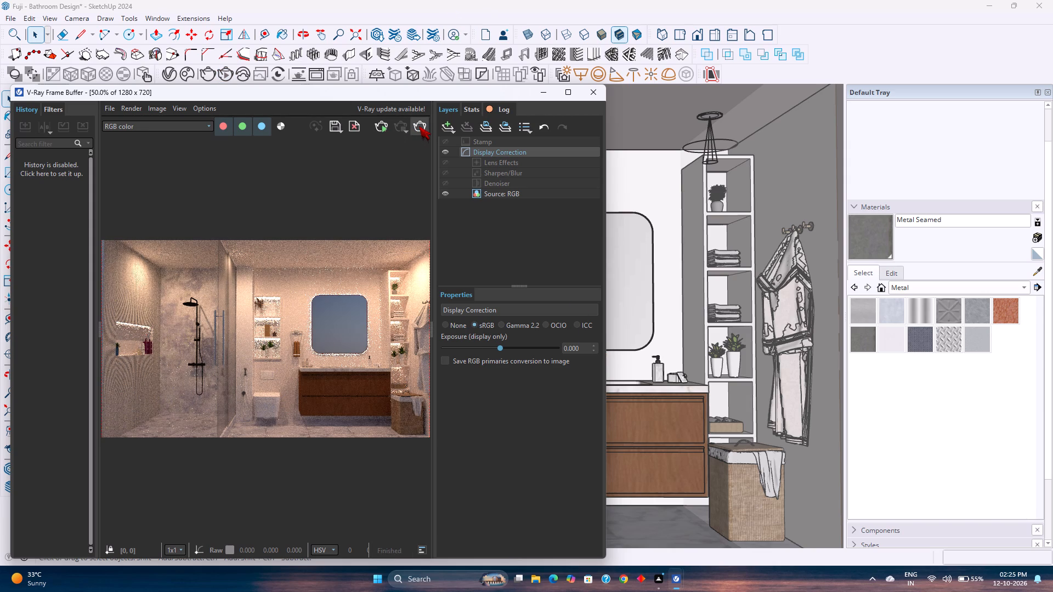
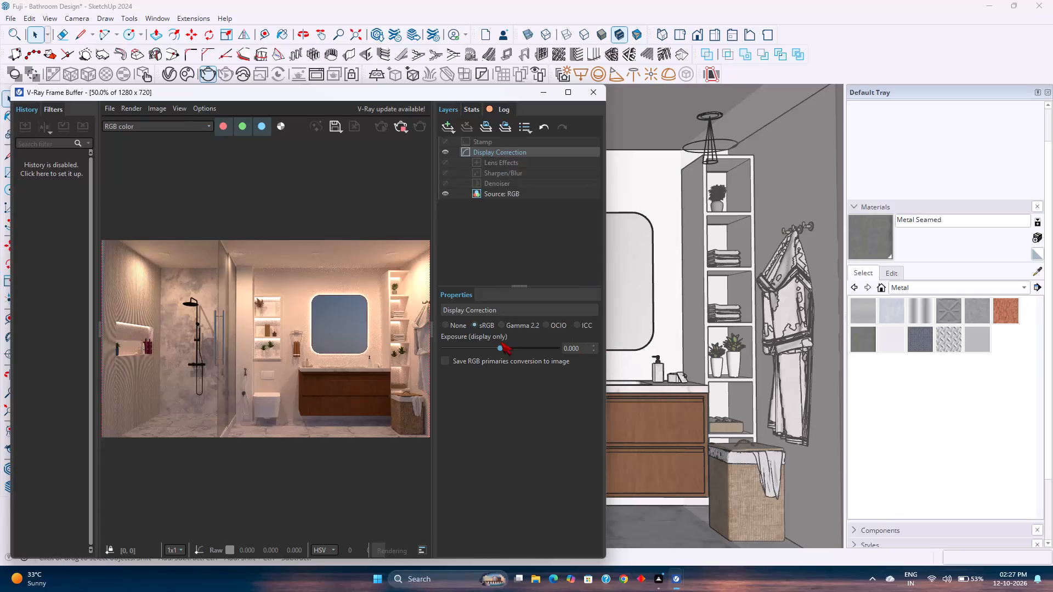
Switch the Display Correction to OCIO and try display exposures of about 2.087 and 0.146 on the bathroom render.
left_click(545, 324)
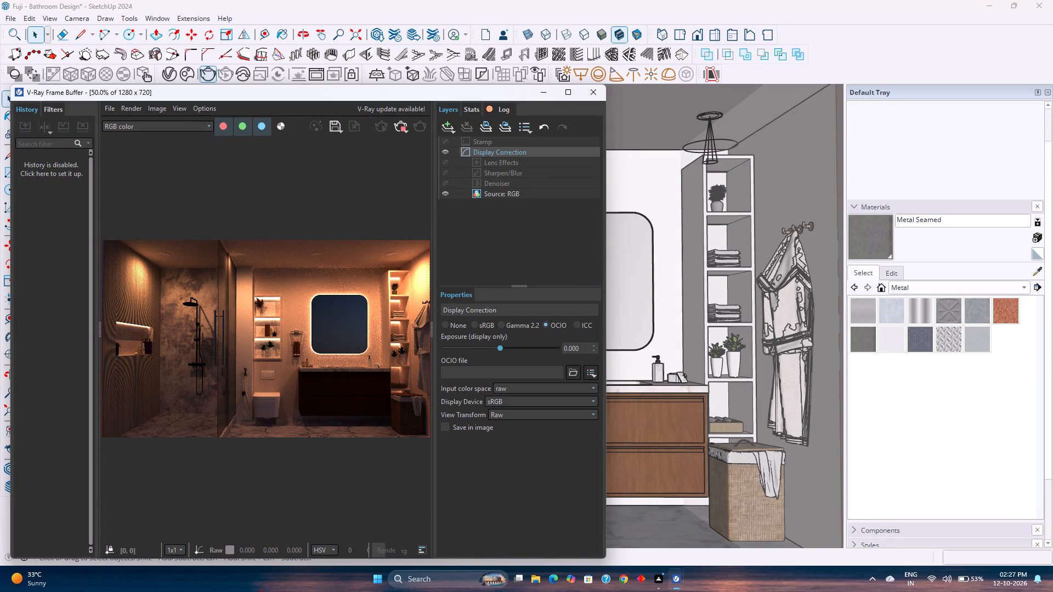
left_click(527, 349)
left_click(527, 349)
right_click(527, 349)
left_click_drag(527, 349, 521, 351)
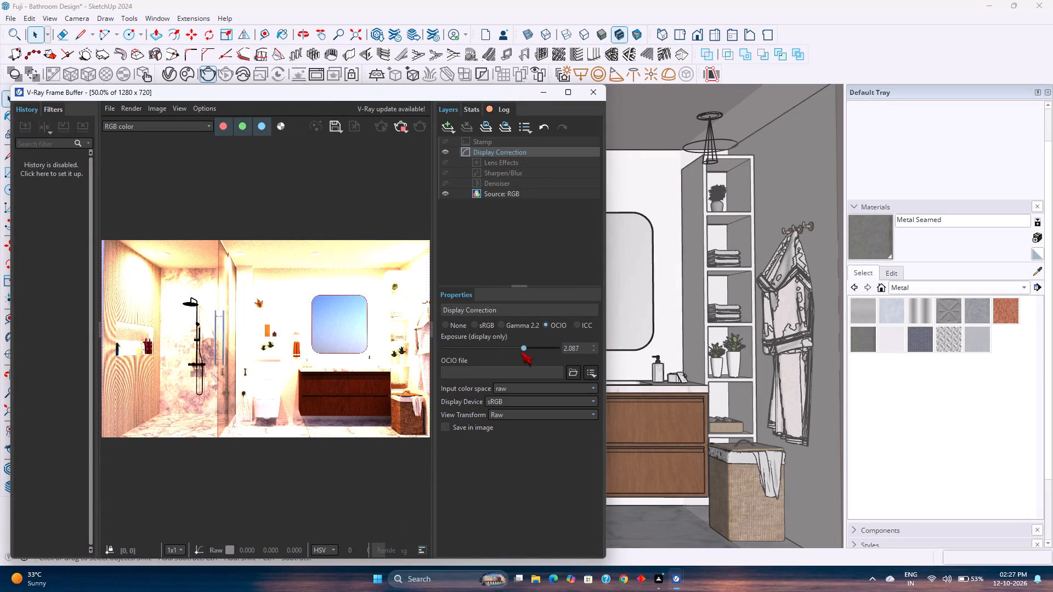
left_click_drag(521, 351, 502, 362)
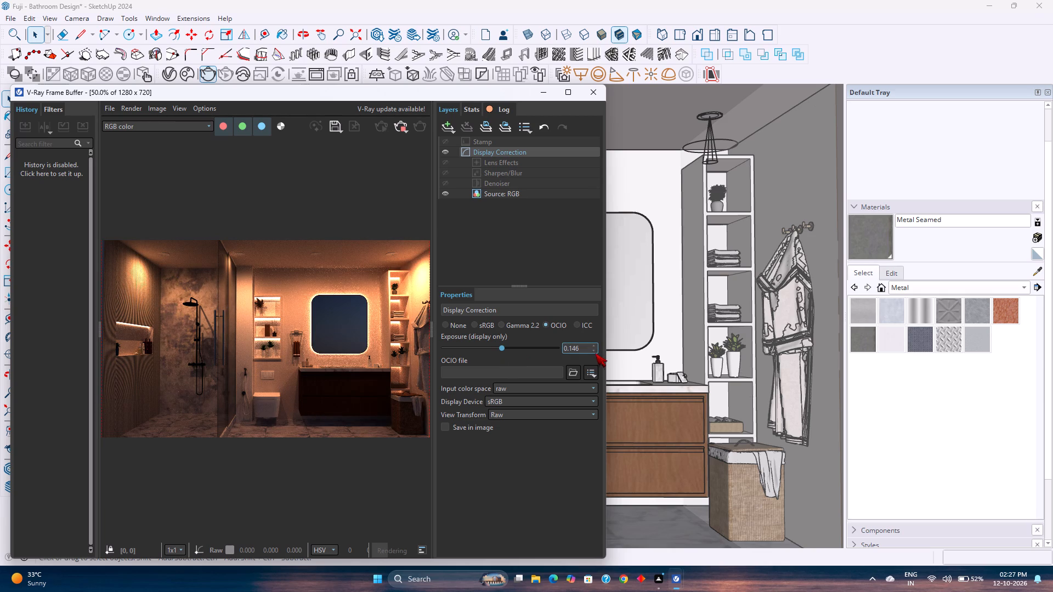
Compare the ICC, OCIO, Gamma 2.2 and sRGB display corrections on the render, and set the correction to None.
left_click(581, 327)
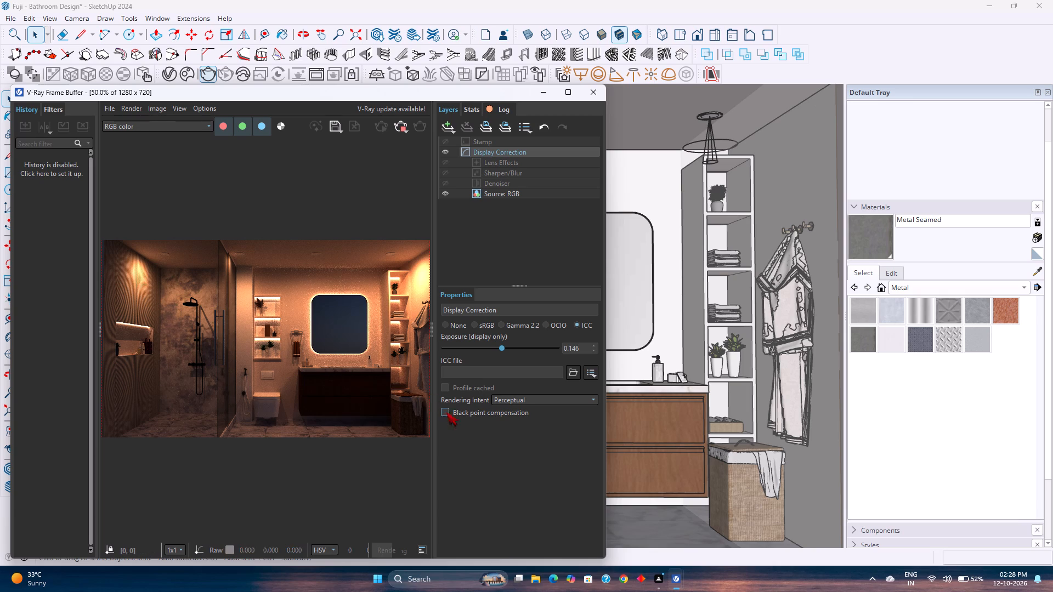
left_click(558, 329)
left_click(517, 325)
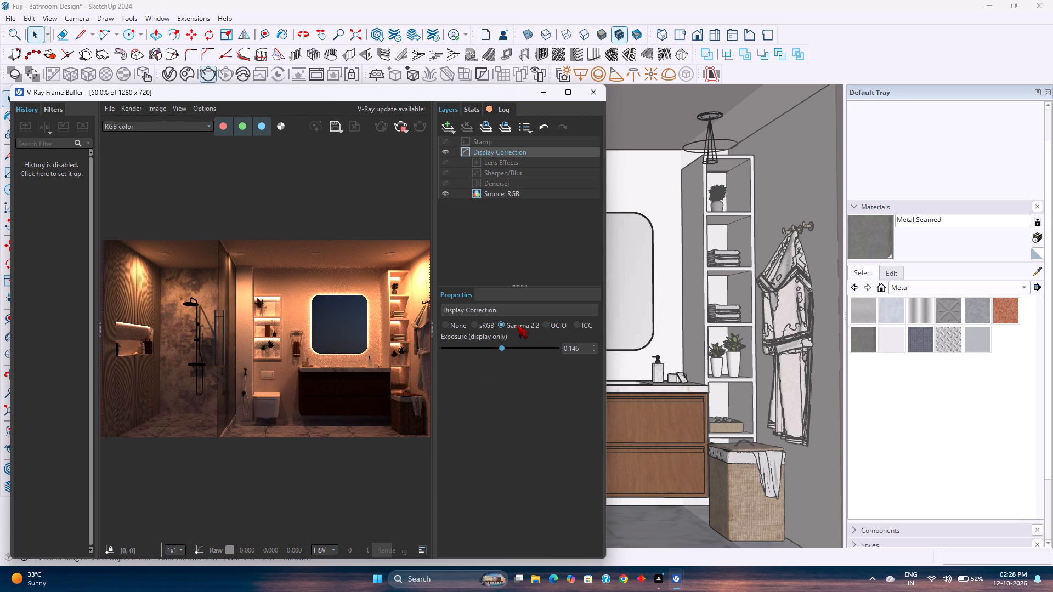
left_click(482, 326)
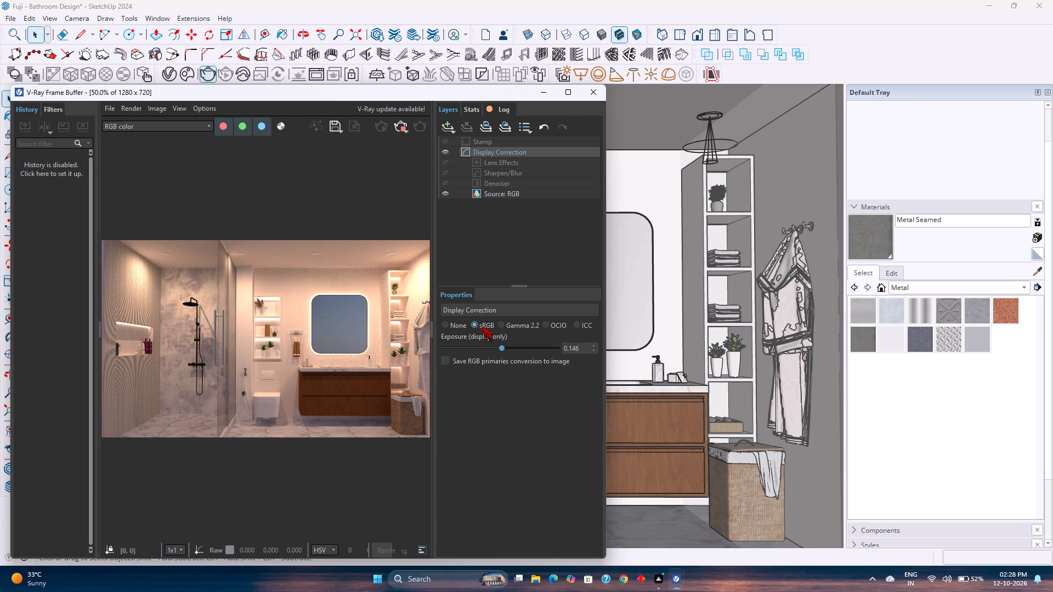
left_click(458, 325)
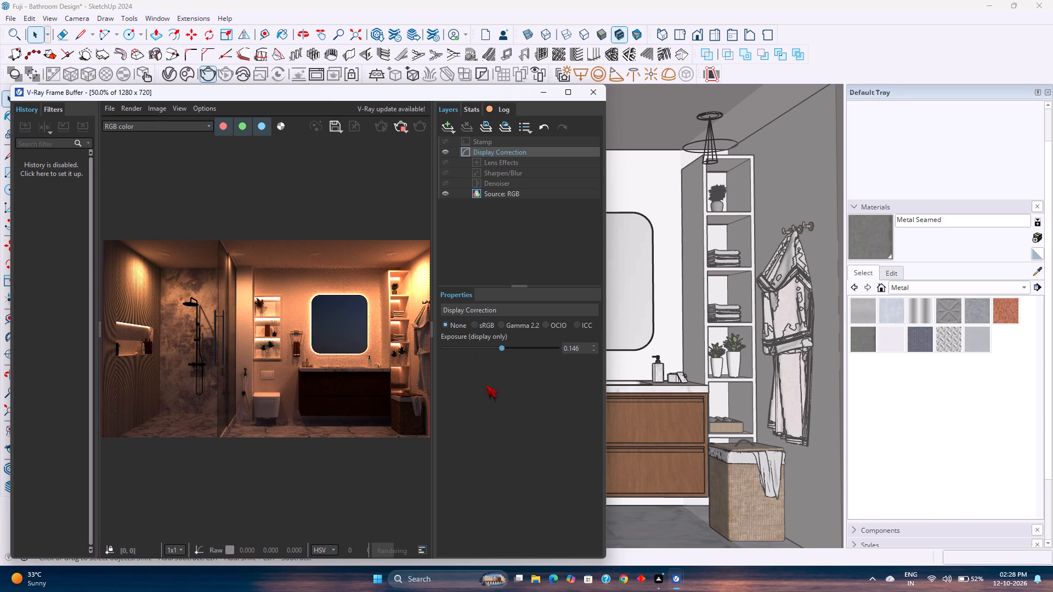
Reset the Display Correction exposure to 0.
double_click(583, 348)
key("0")
key("Return")
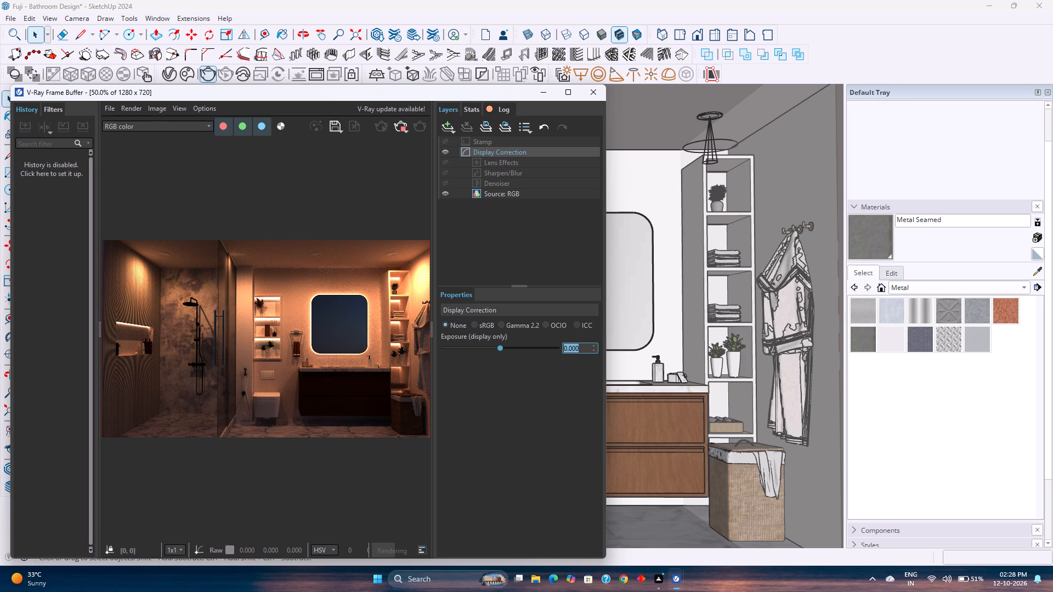
key("0")
key("Return")
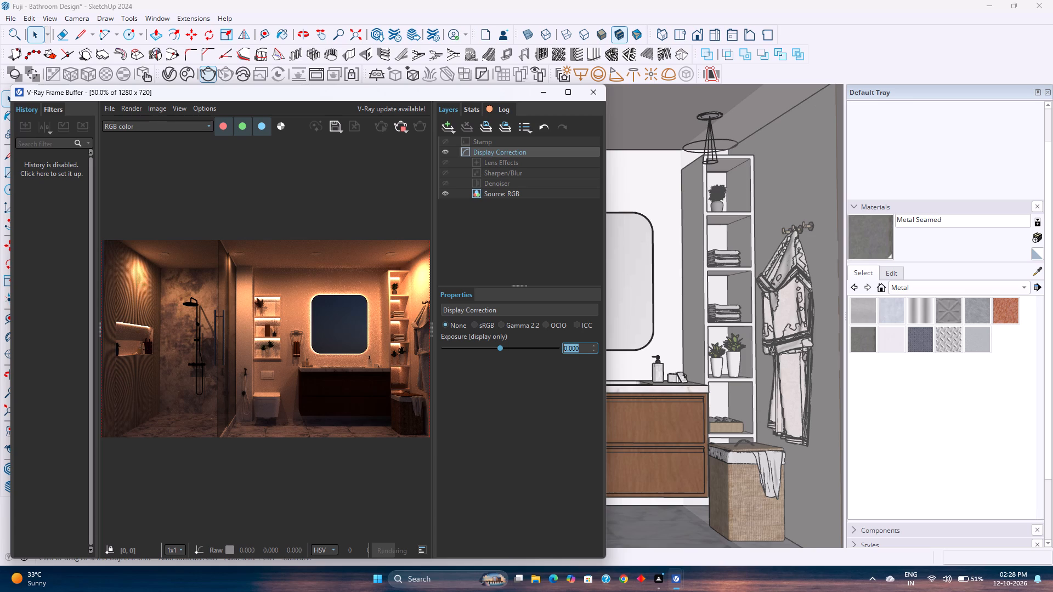
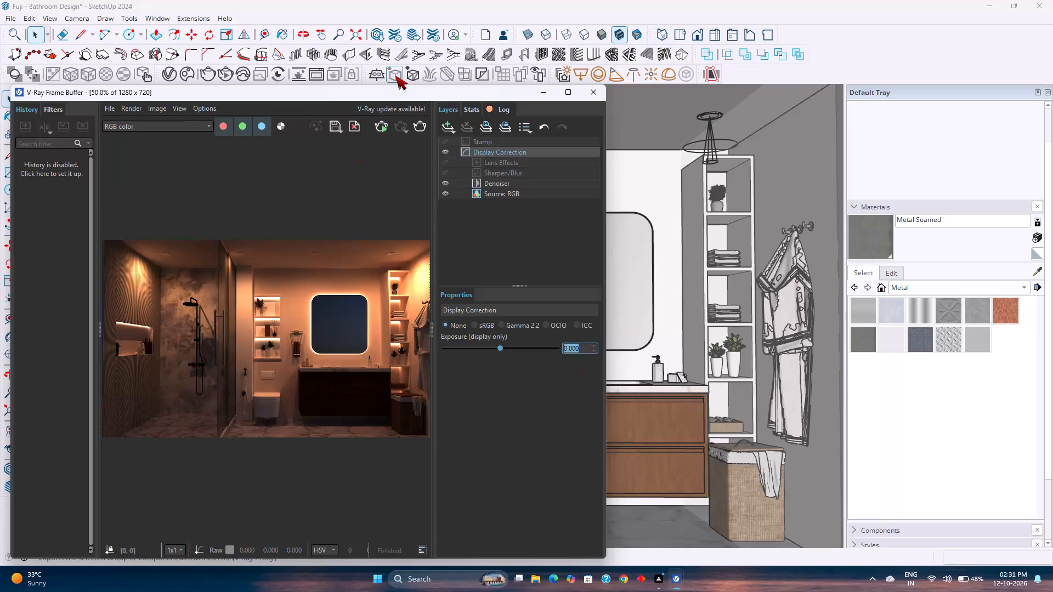
Save the uncorrected bathroom render as a JPEG named "Fuji Bathroom design-1" in the Design Images folder.
left_click(331, 129)
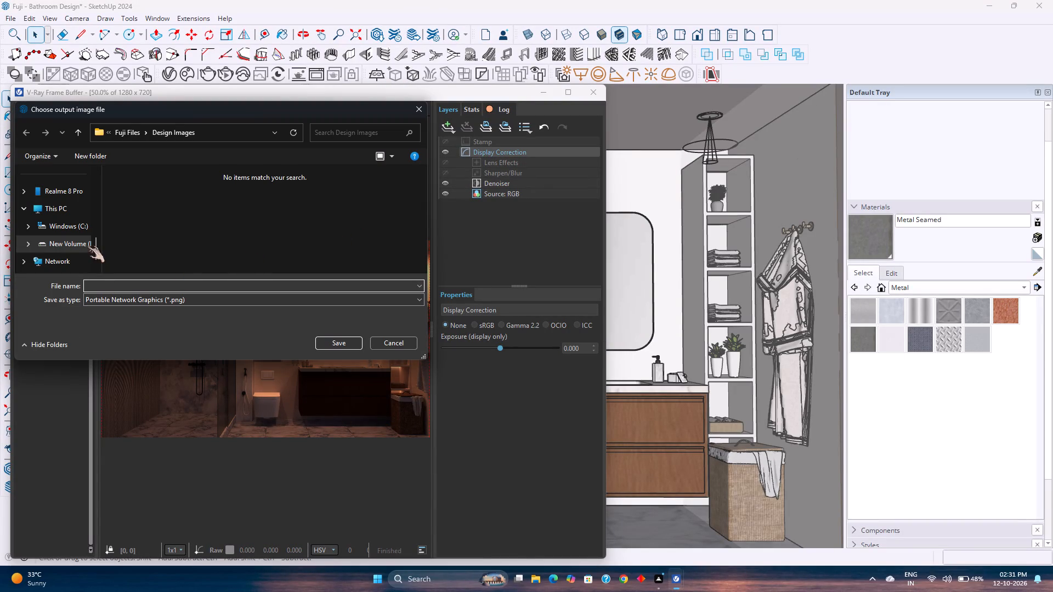
scroll(59, 245, "down", 3)
scroll(81, 251, "up", 2)
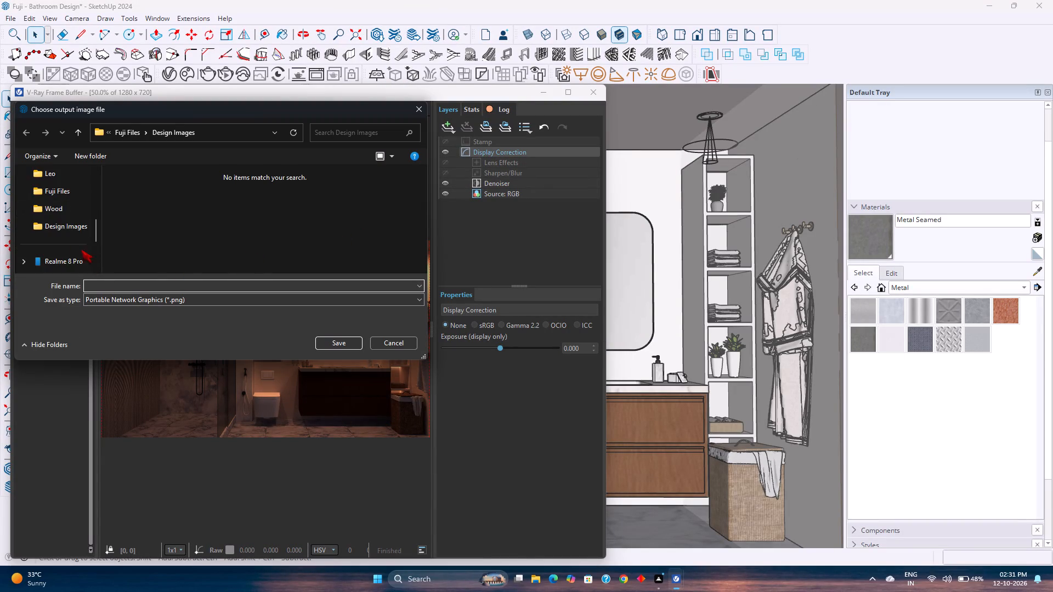
scroll(81, 249, "up", 2)
left_click(173, 300)
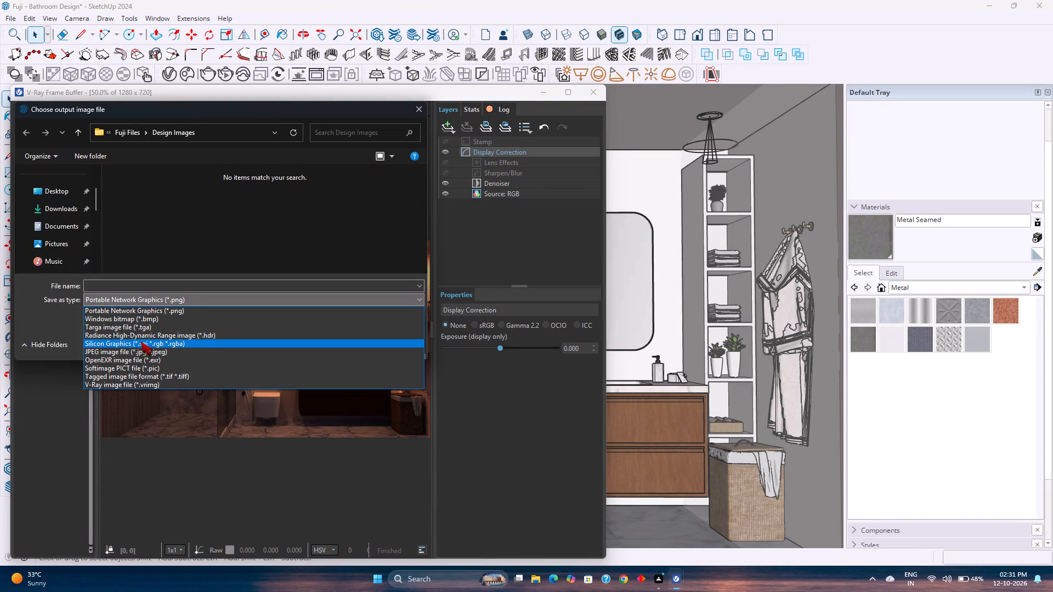
left_click(150, 350)
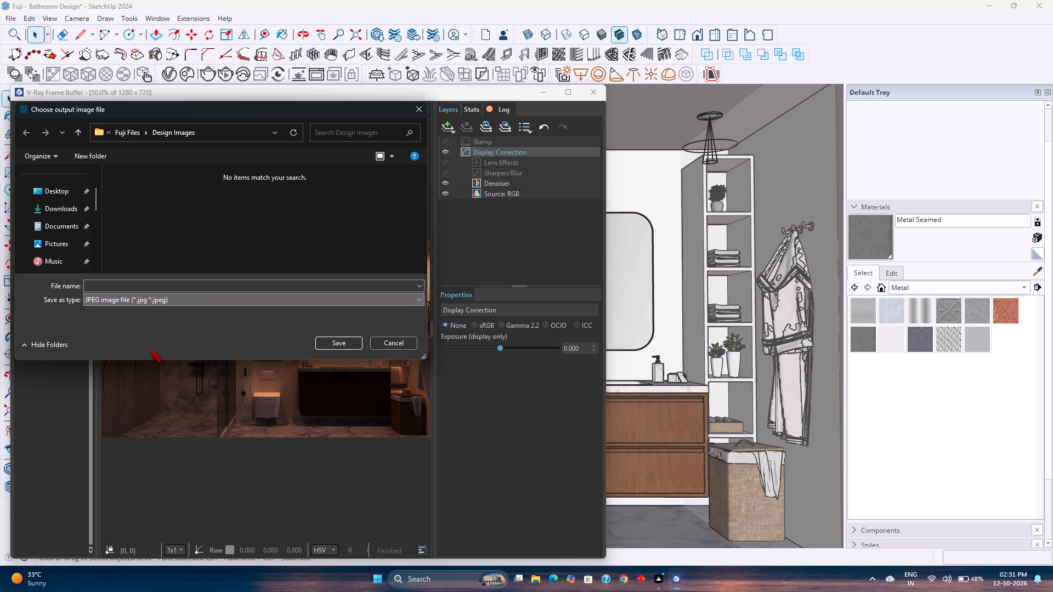
scroll(222, 208, "down", 3)
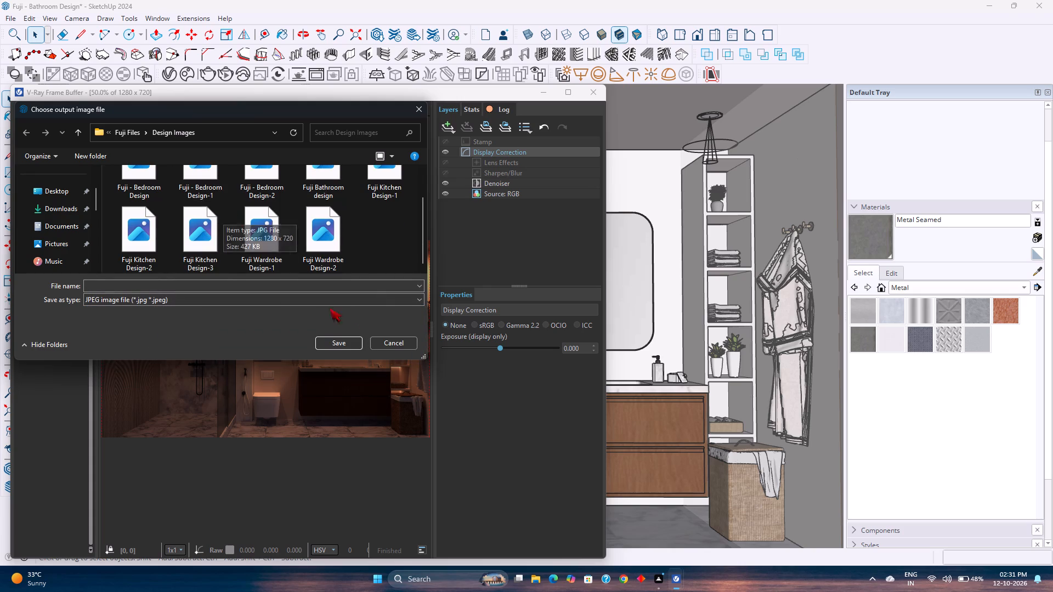
scroll(160, 241, "up", 1)
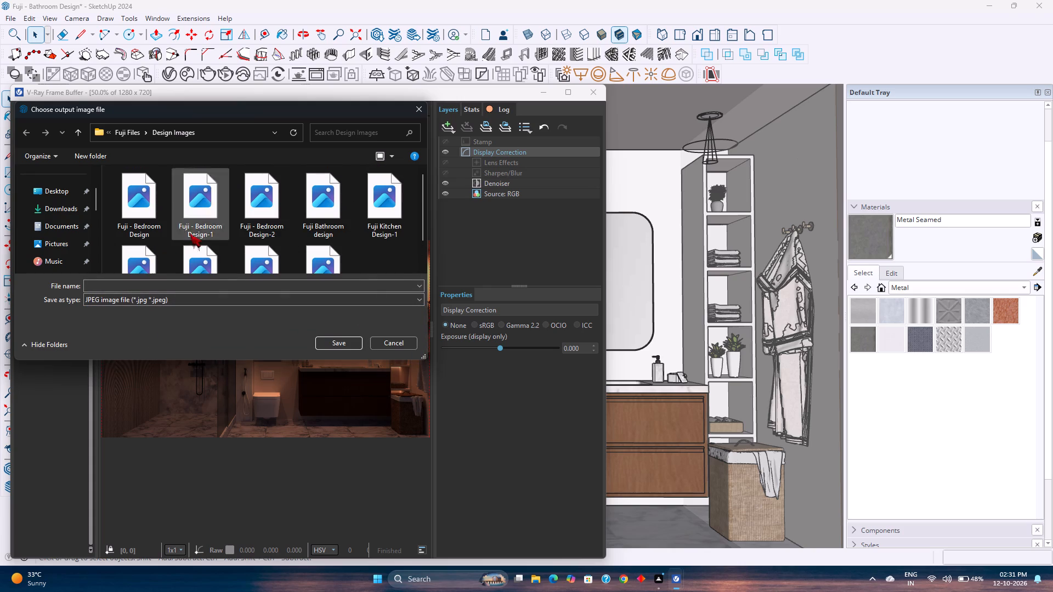
left_click(341, 208)
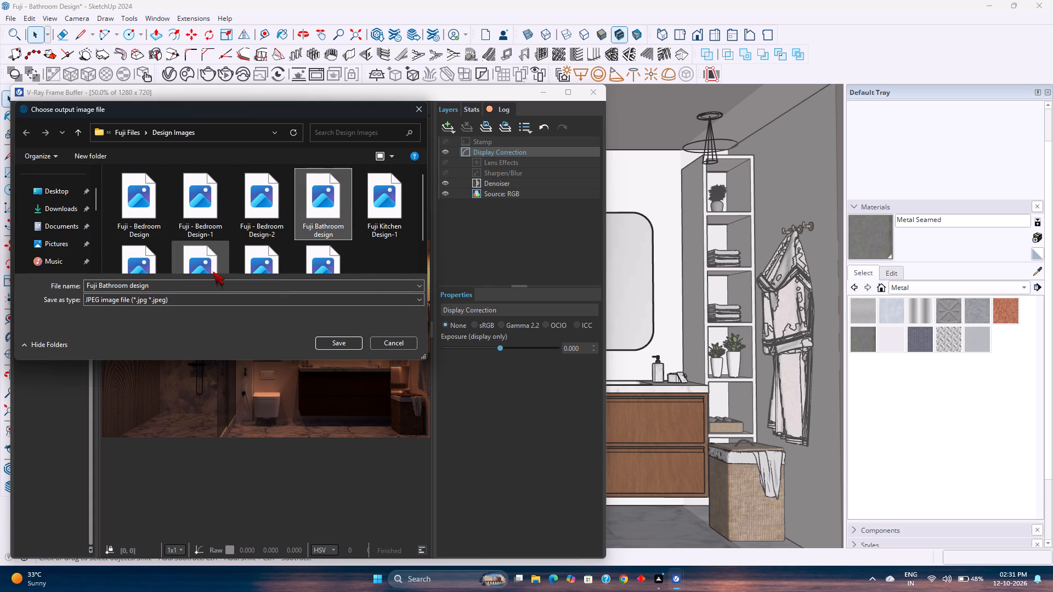
left_click(207, 288)
key("Right")
type("-1")
key("Return")
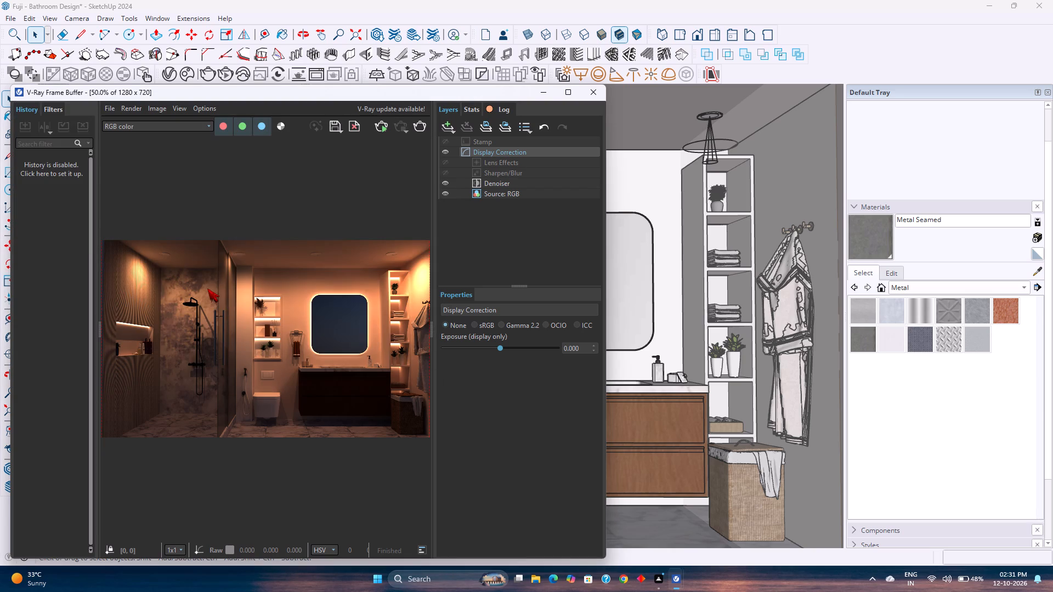
Set the render's Display Correction to sRGB.
left_click(477, 326)
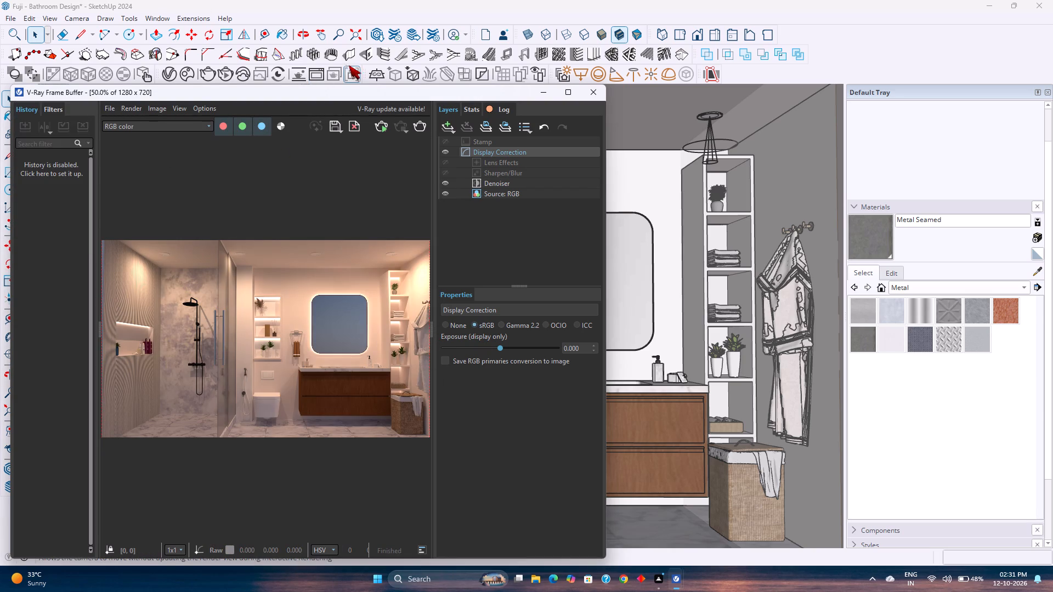
Start saving the sRGB-corrected render to the Design Images folder with JPEG as the file type.
left_click(339, 128)
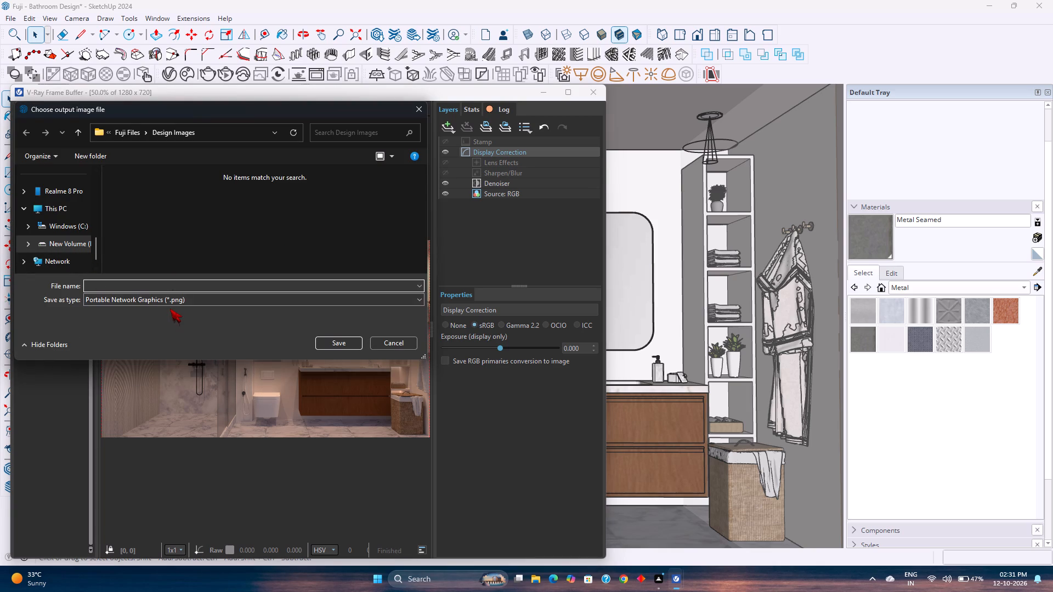
left_click(170, 301)
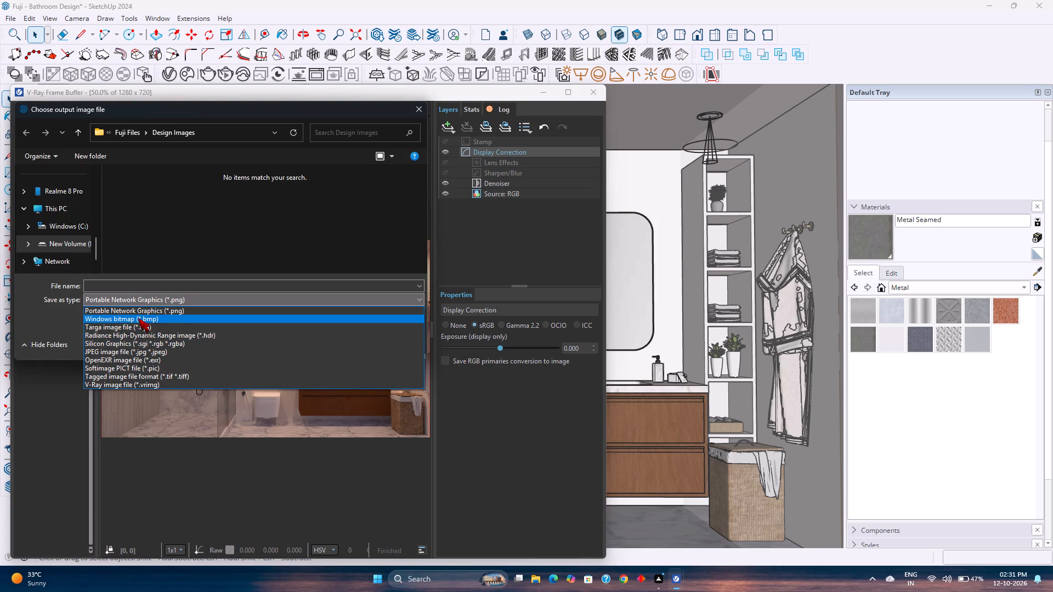
left_click(190, 351)
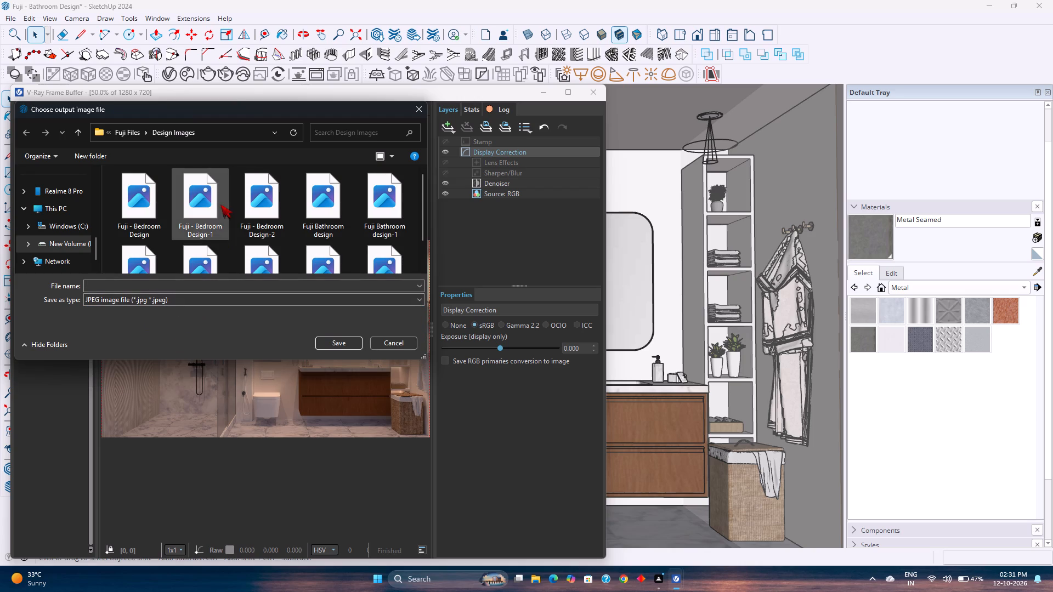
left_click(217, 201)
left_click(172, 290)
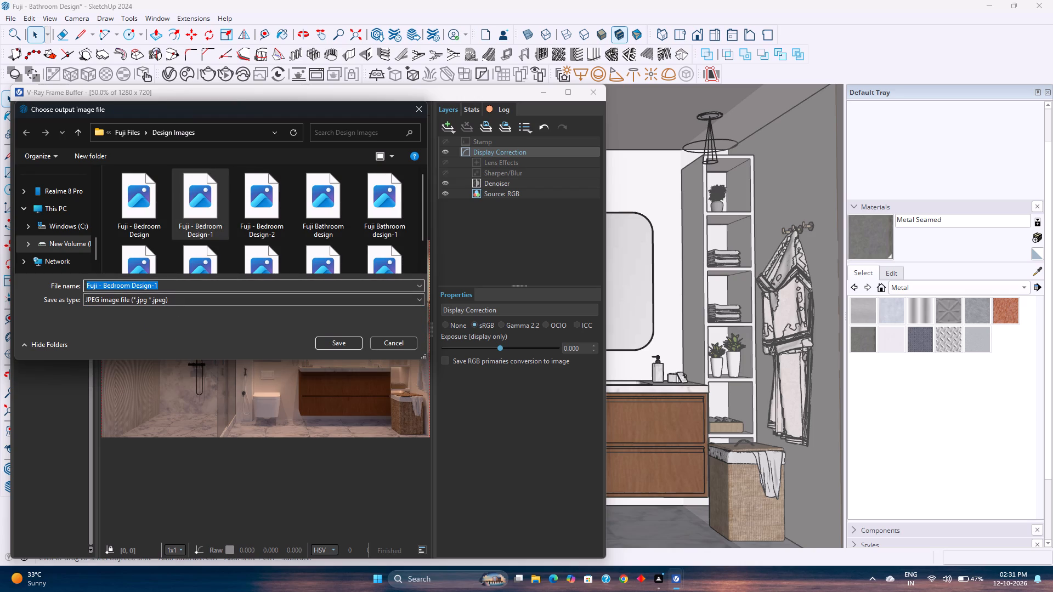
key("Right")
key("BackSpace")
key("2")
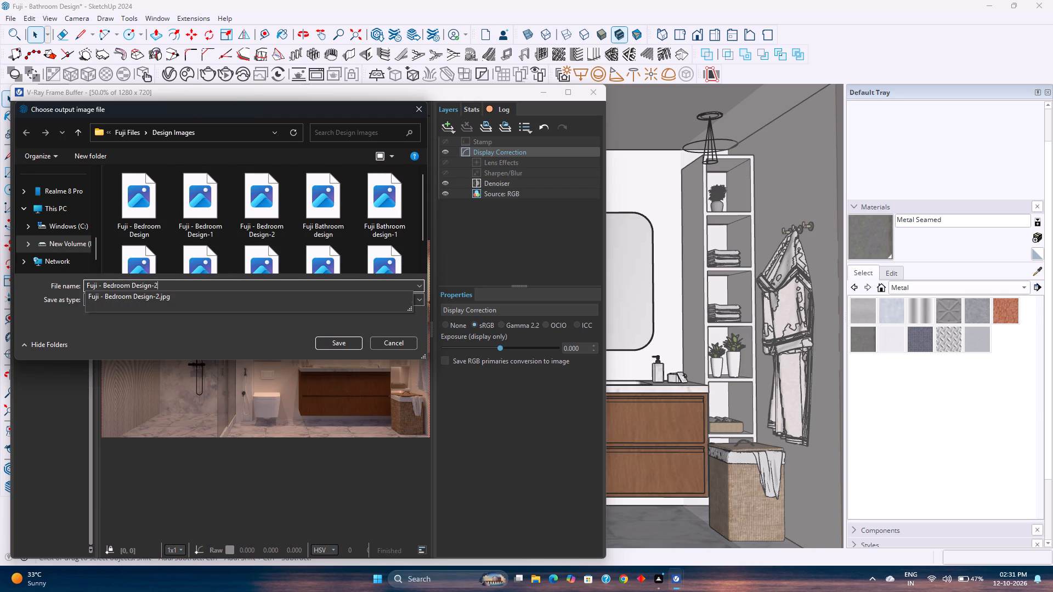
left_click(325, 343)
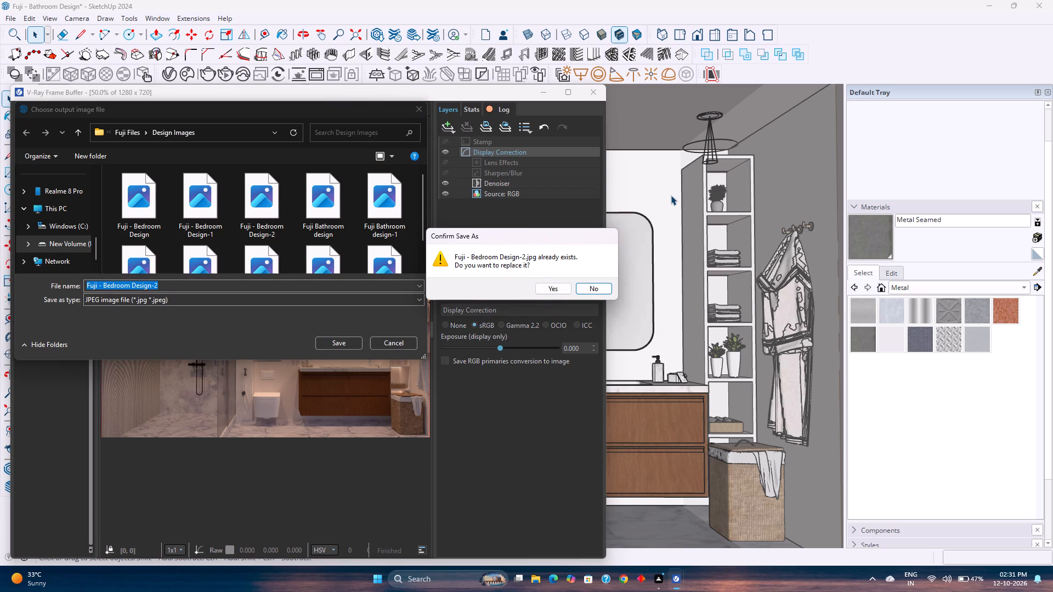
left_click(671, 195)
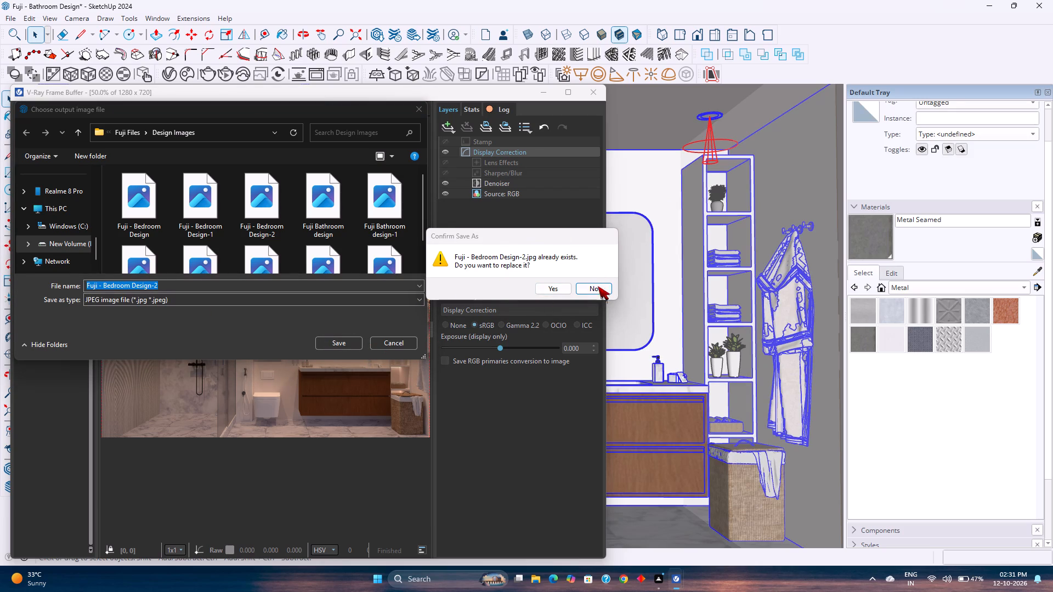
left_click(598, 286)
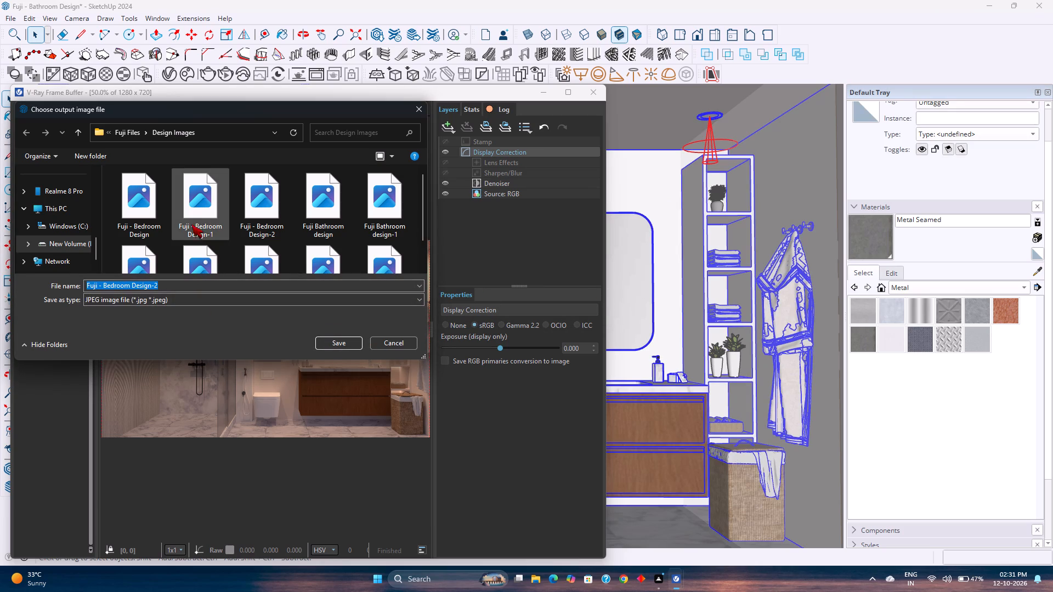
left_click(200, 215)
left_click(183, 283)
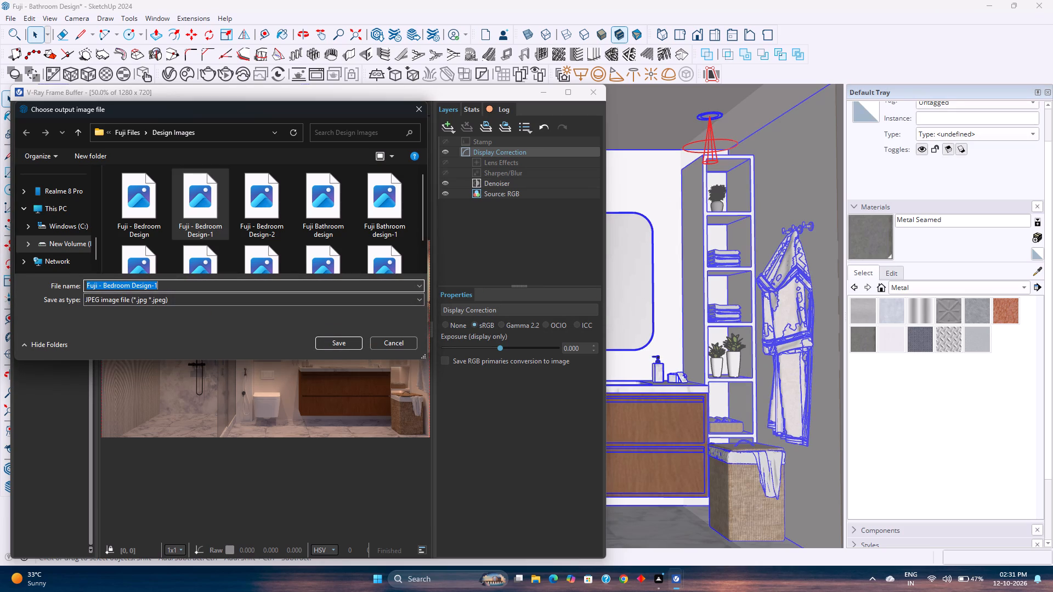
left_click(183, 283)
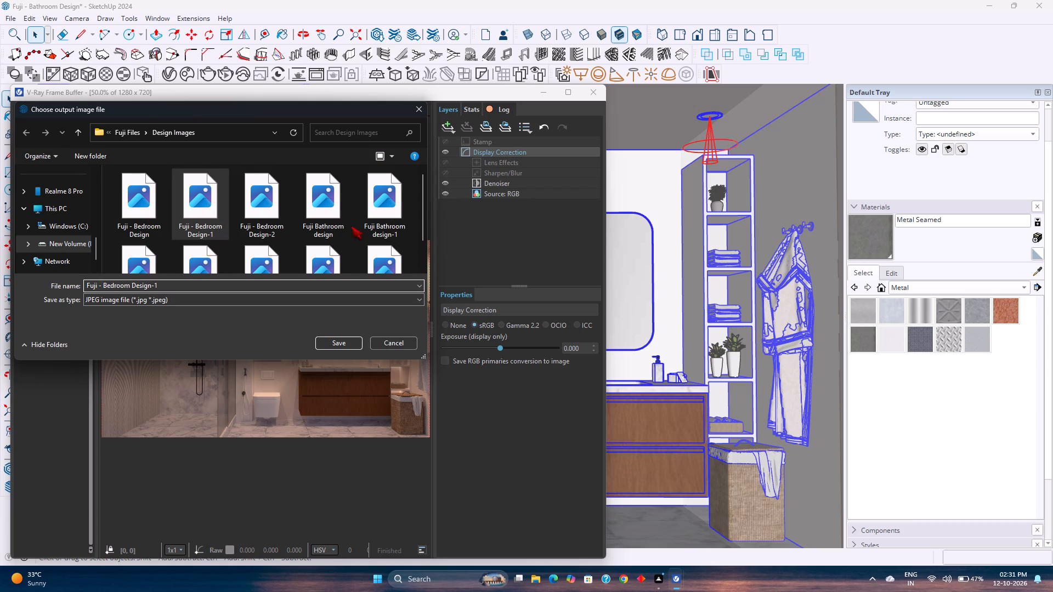
Name the image "Fuji Bathroom design-2", based on the existing bathroom file name, and save it.
left_click(368, 201)
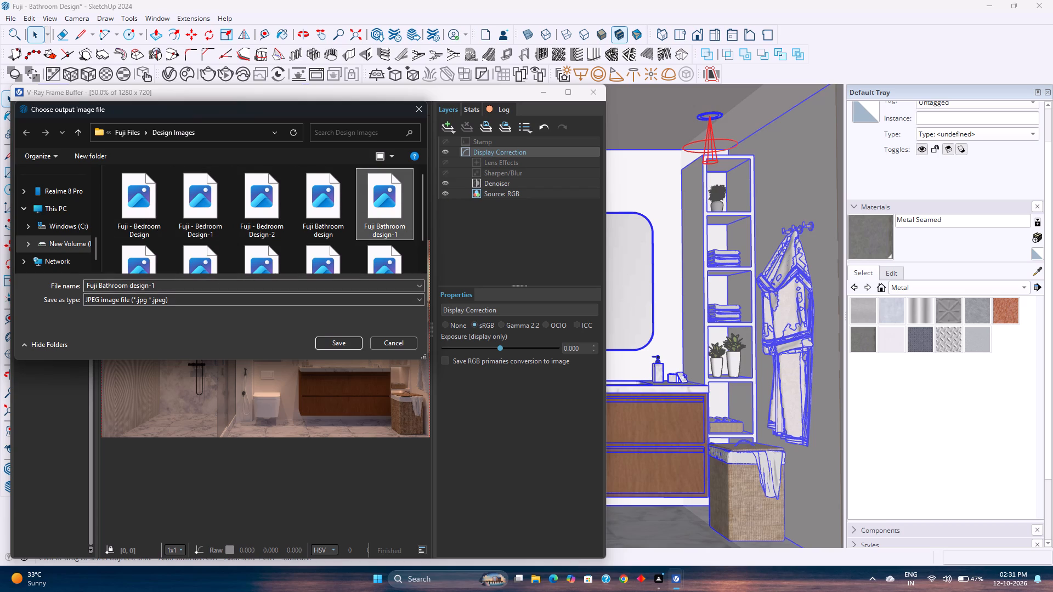
left_click(217, 282)
key("BackSpace")
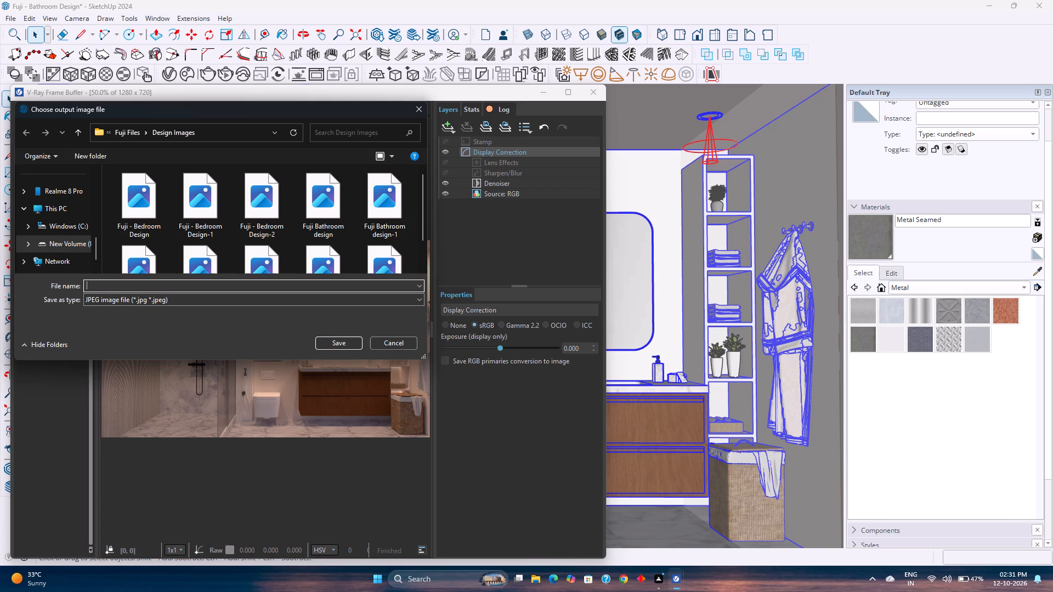
left_click(383, 217)
double_click(235, 283)
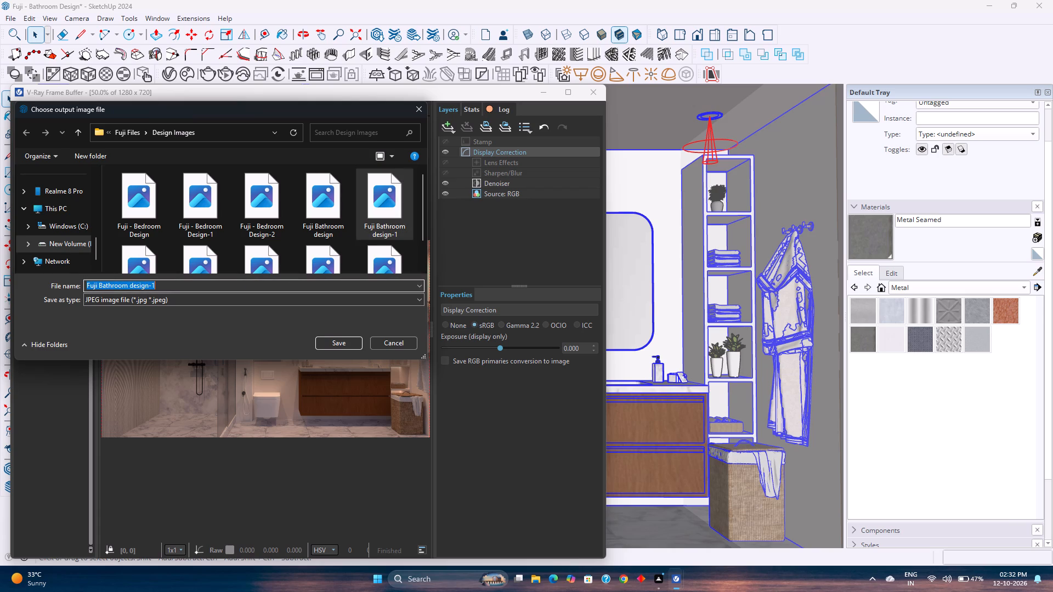
key("2")
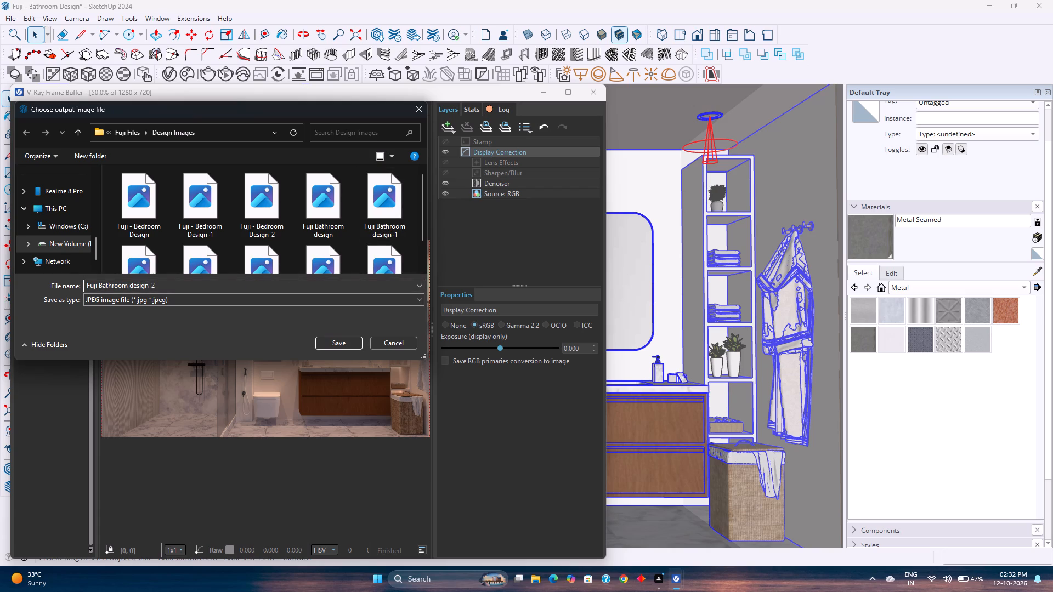
left_click(328, 341)
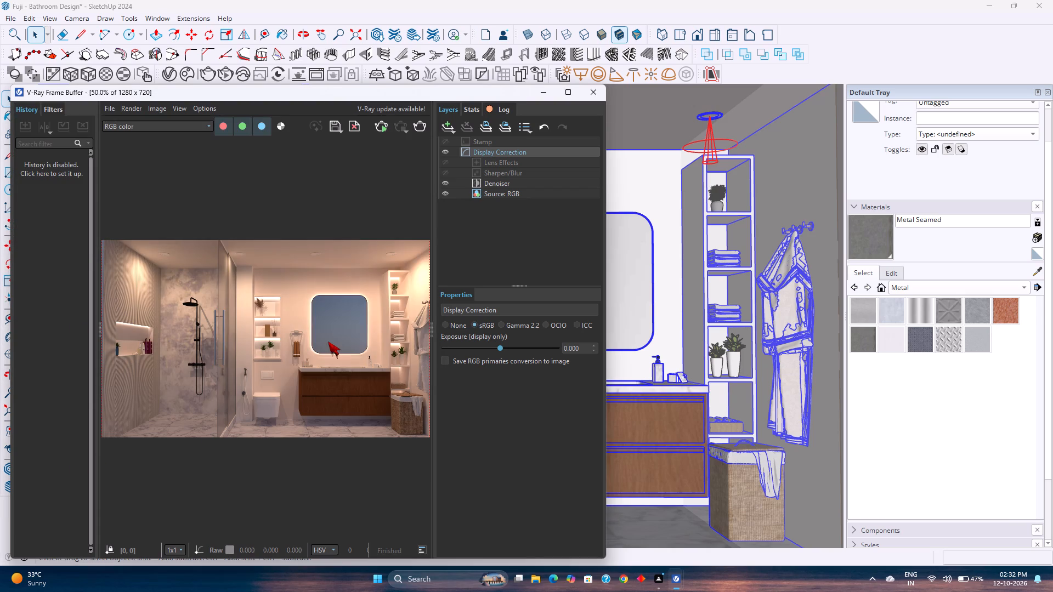
Minimize the V-Ray frame buffer and deselect the bathroom group in the model.
left_click(540, 93)
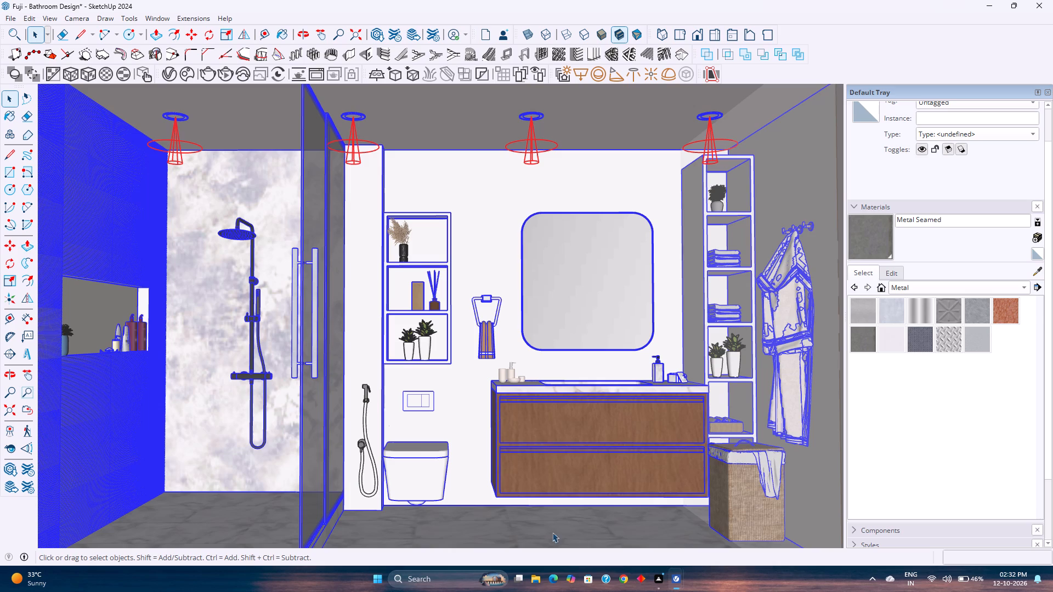
scroll(572, 430, "down", 14)
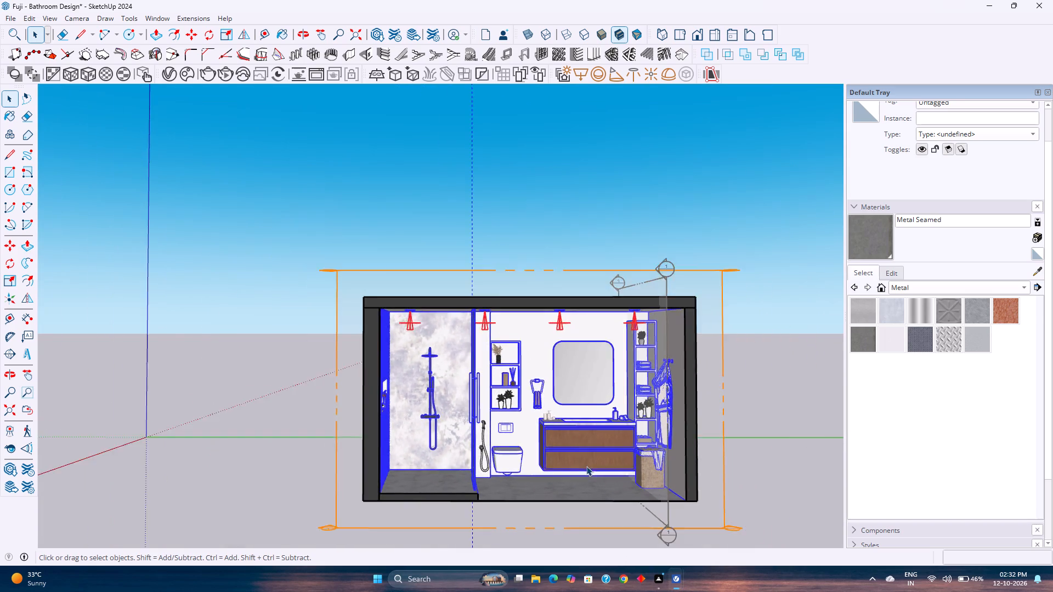
scroll(586, 466, "down", 3)
left_click(769, 460)
Select the bathroom model with its section planes and rotate it 90 degrees about the vertical axis at a rear roof corner.
middle_click_drag(718, 470, 696, 526)
scroll(697, 517, "down", 1)
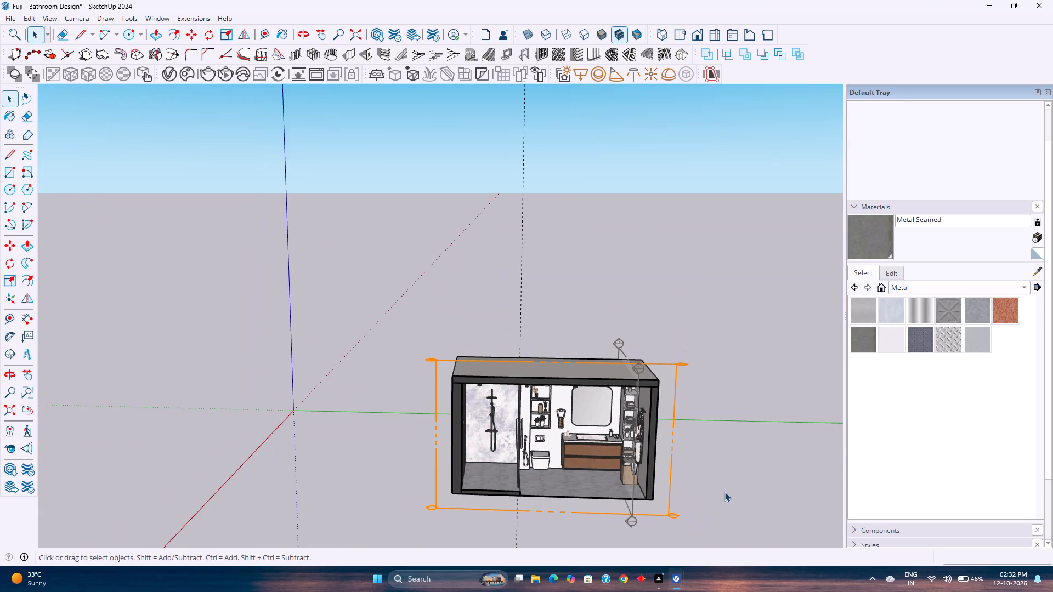
middle_click_drag(726, 493, 493, 534)
scroll(340, 295, "down", 3)
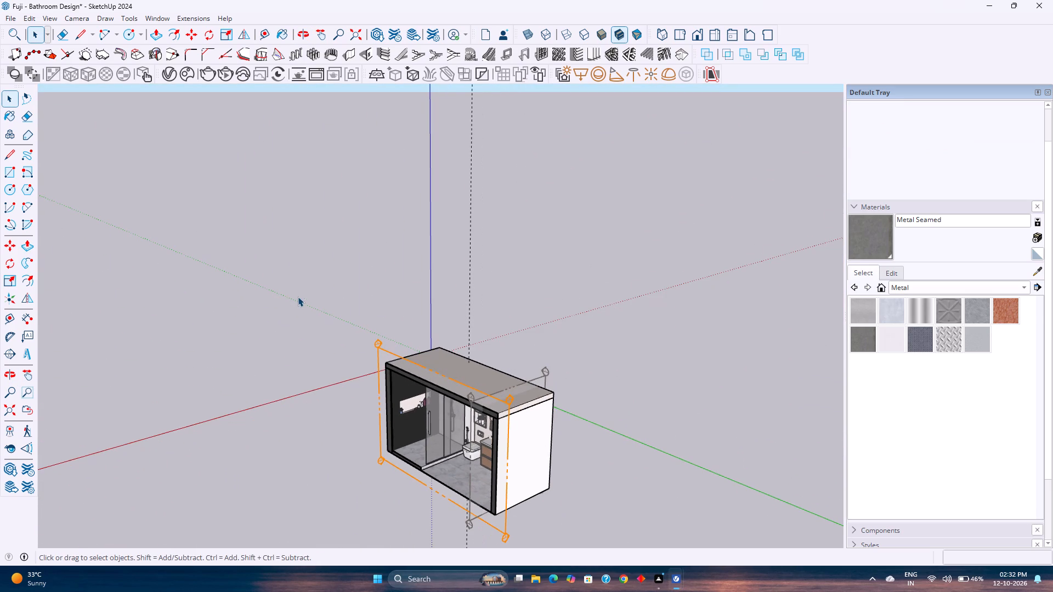
left_click_drag(298, 297, 682, 591)
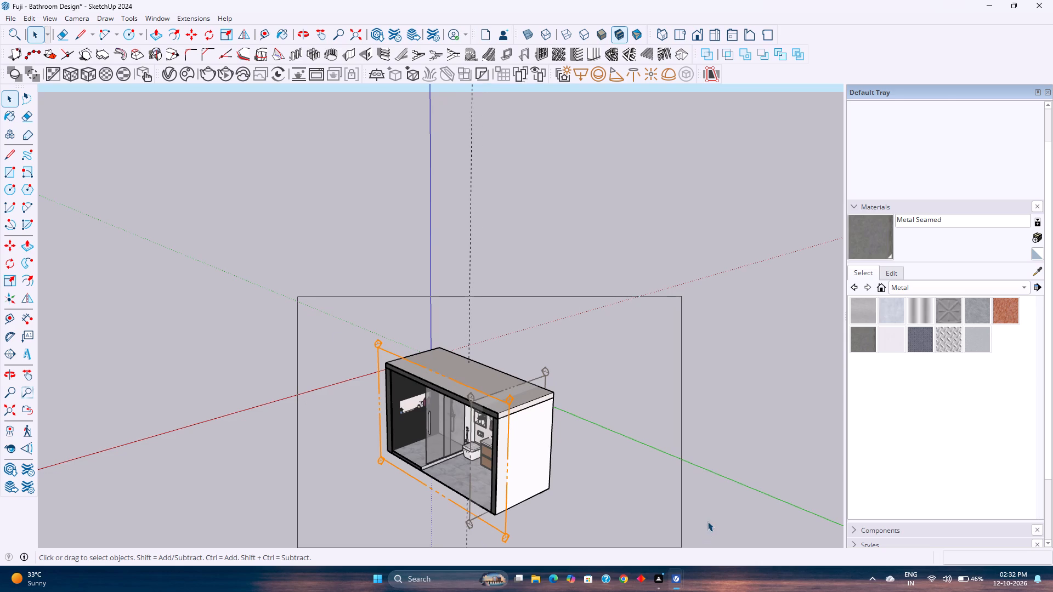
left_click(486, 374, "ctrl")
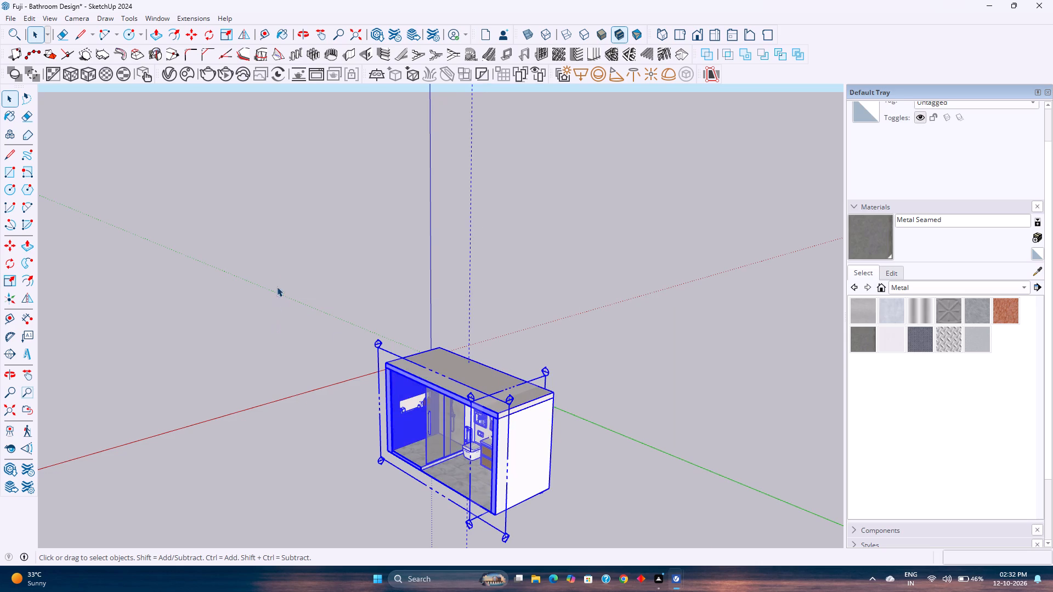
left_click_drag(272, 273, 652, 550, "ctrl")
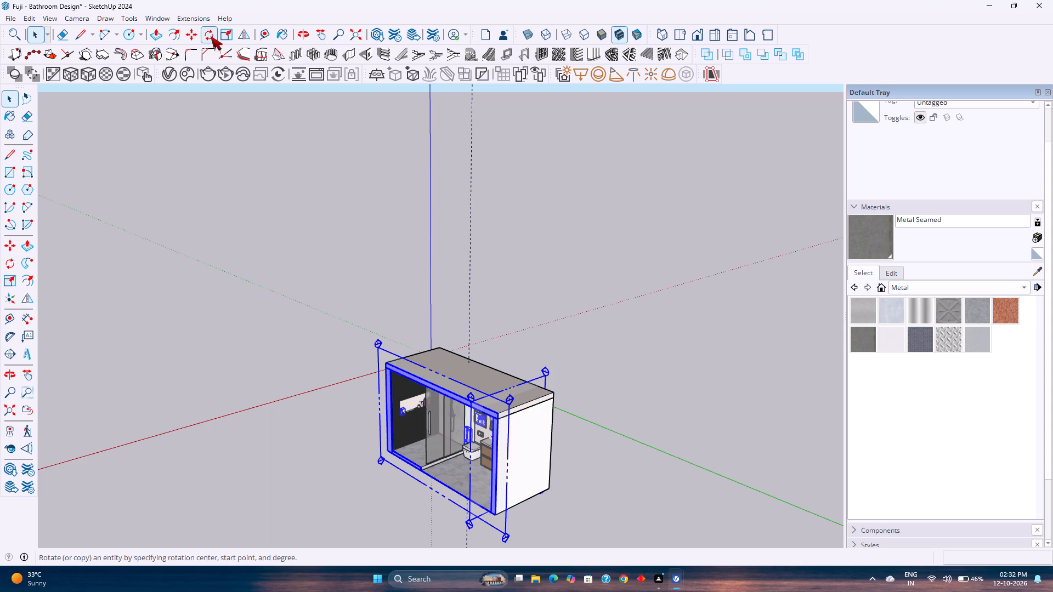
left_click(202, 36)
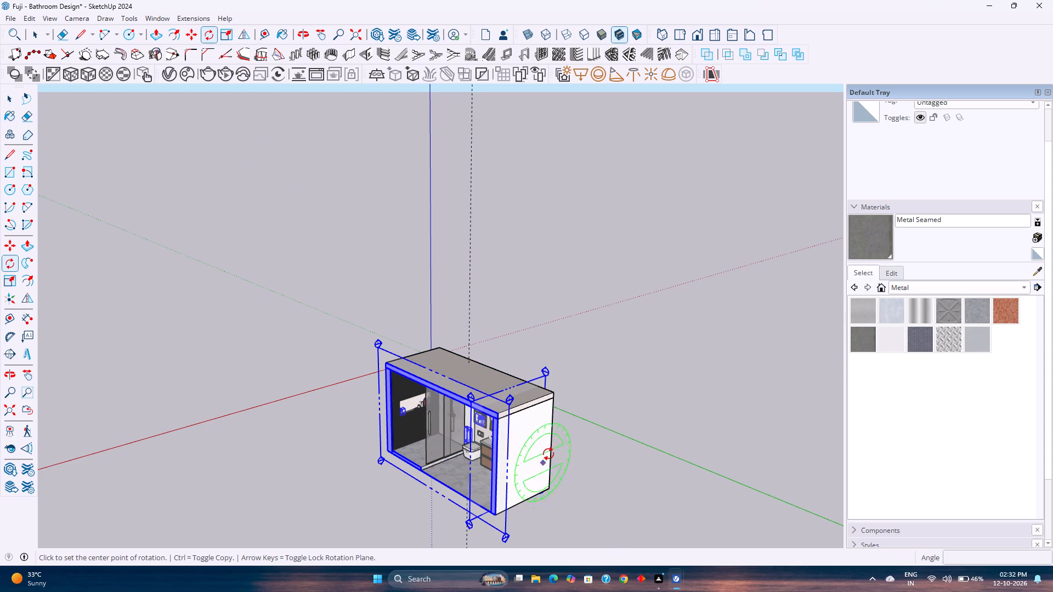
key("space")
left_click(477, 374, "ctrl")
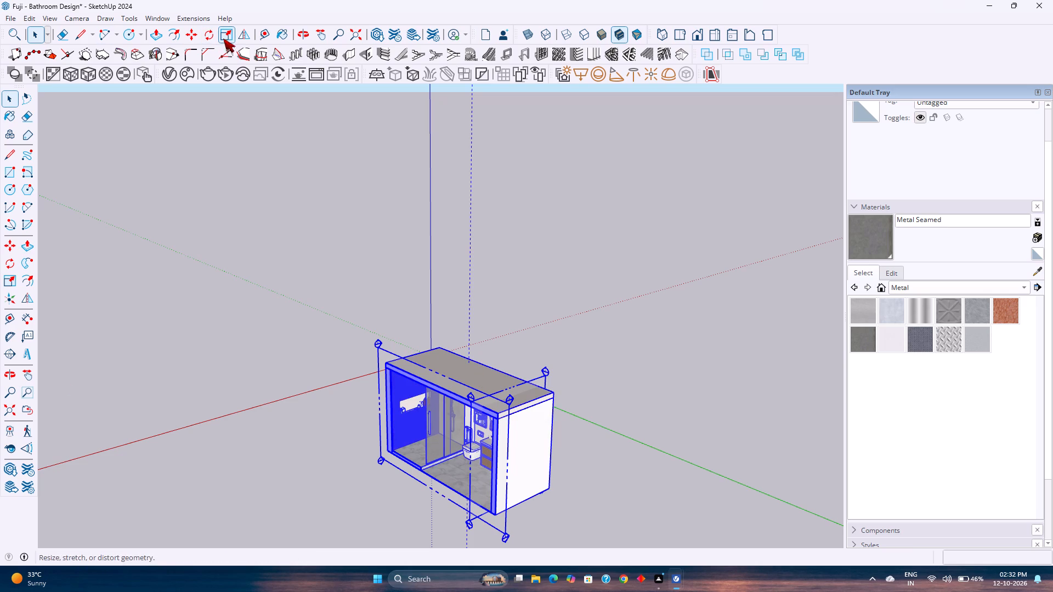
left_click(208, 36)
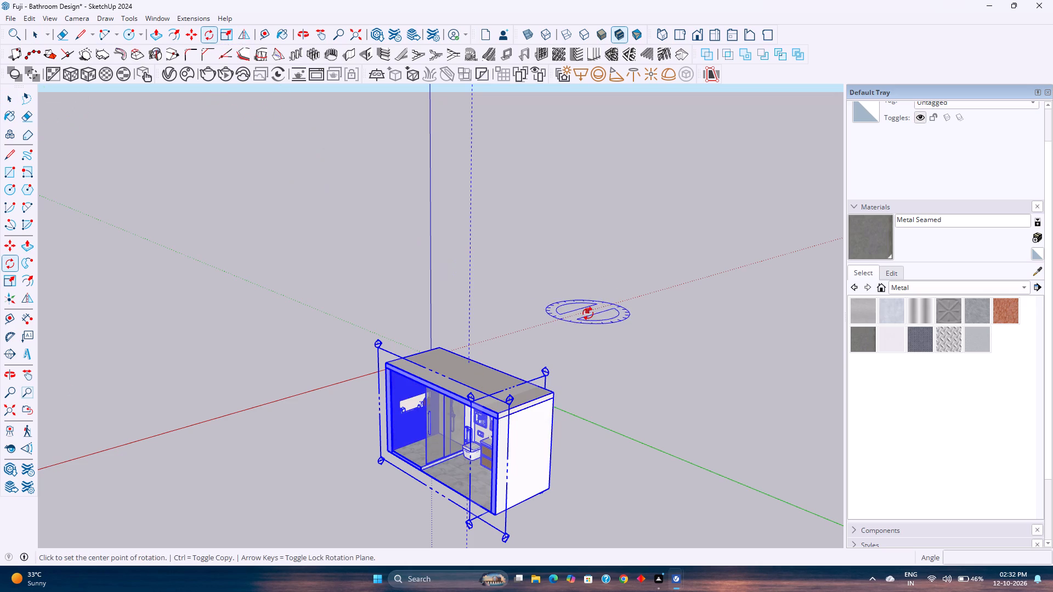
left_click(558, 393)
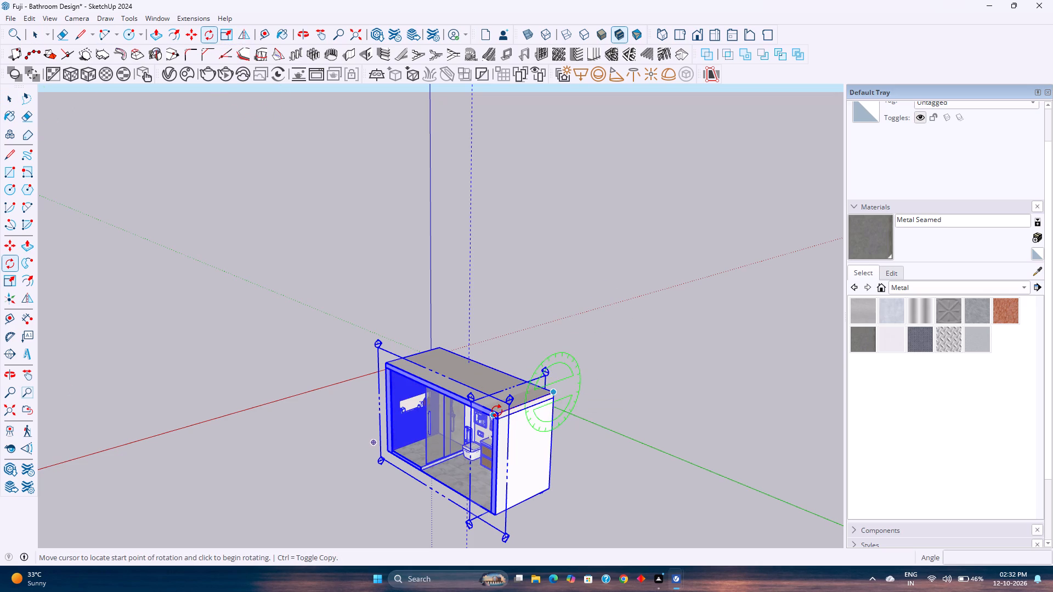
key("Up")
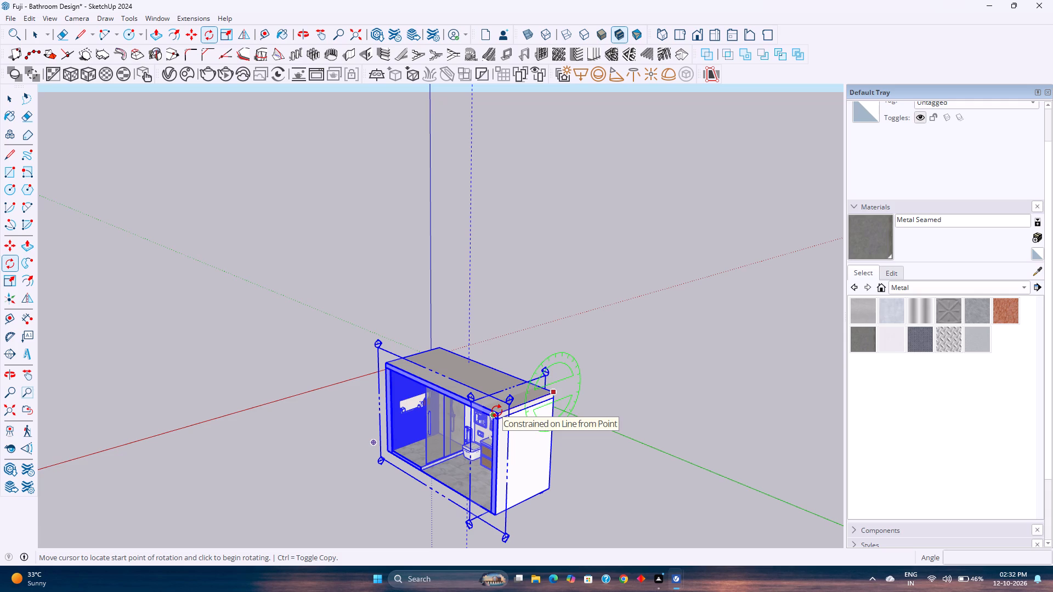
key("Escape")
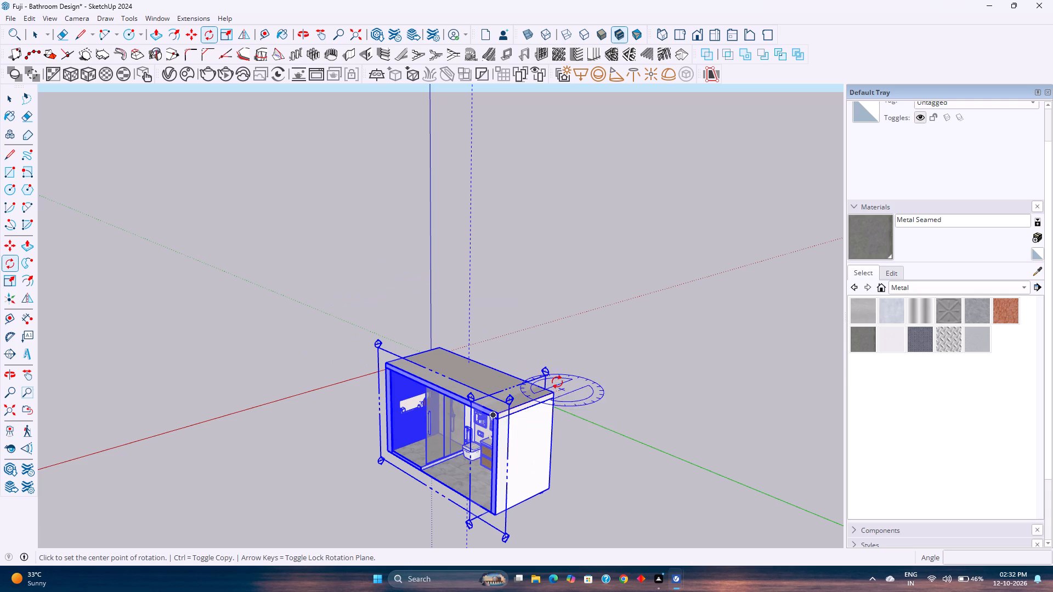
key("Up")
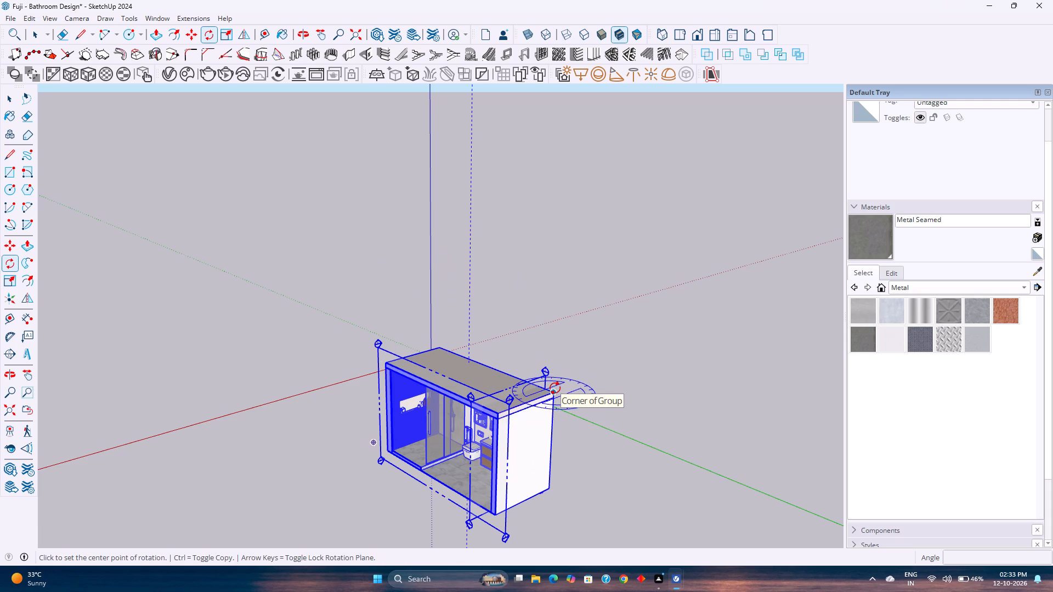
left_click(555, 388)
left_click(495, 415)
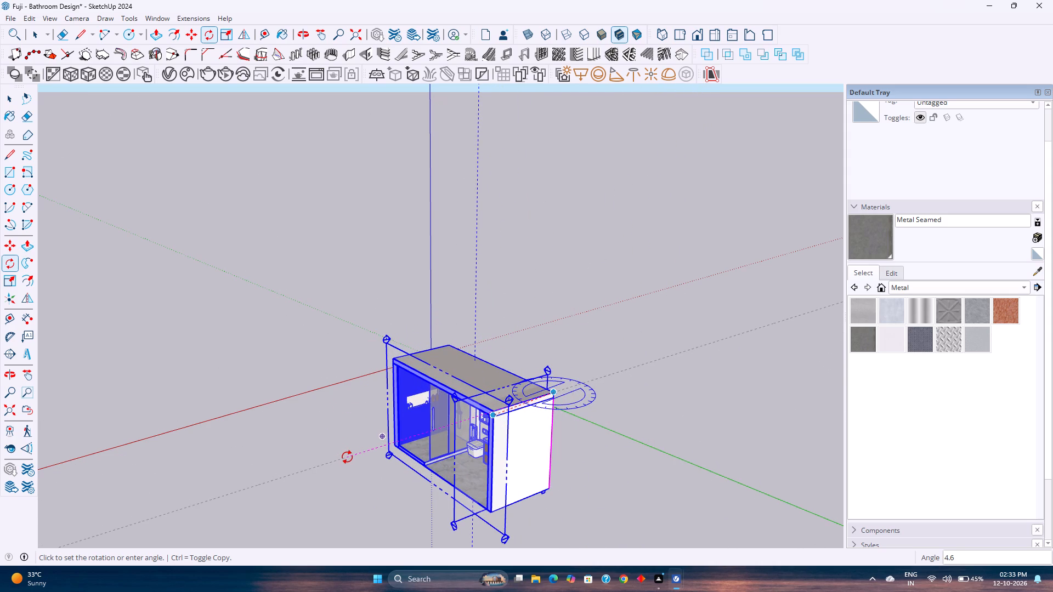
type("90")
key("Return")
key("space")
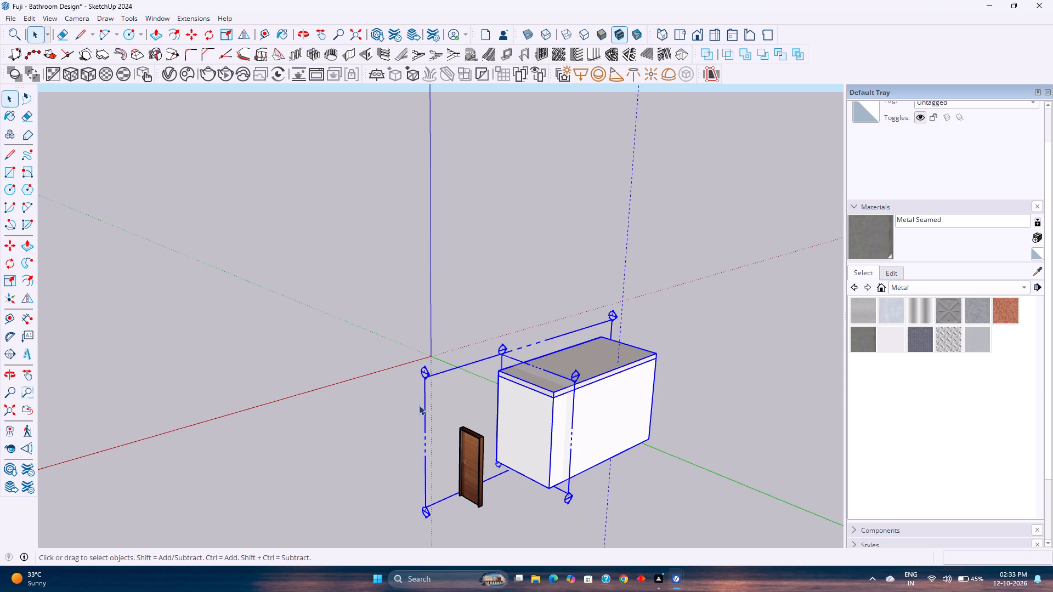
Examine the rotated bathroom and the separate wooden door standing outside it.
middle_click_drag(461, 440, 745, 473)
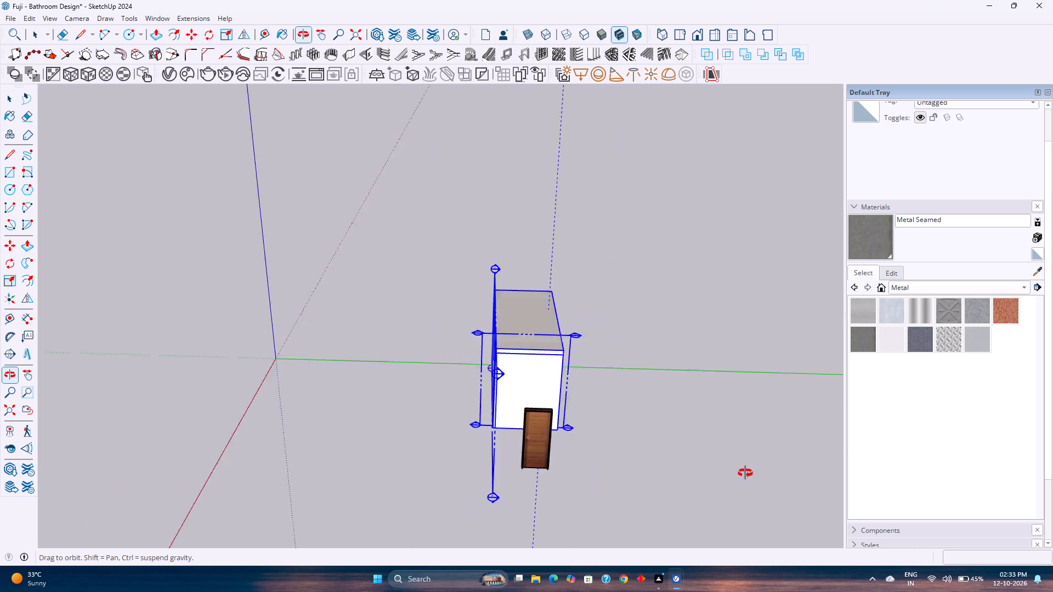
middle_click_drag(745, 473, 842, 431)
scroll(432, 421, "up", 4)
middle_click_drag(434, 413, 472, 446)
left_click(619, 422)
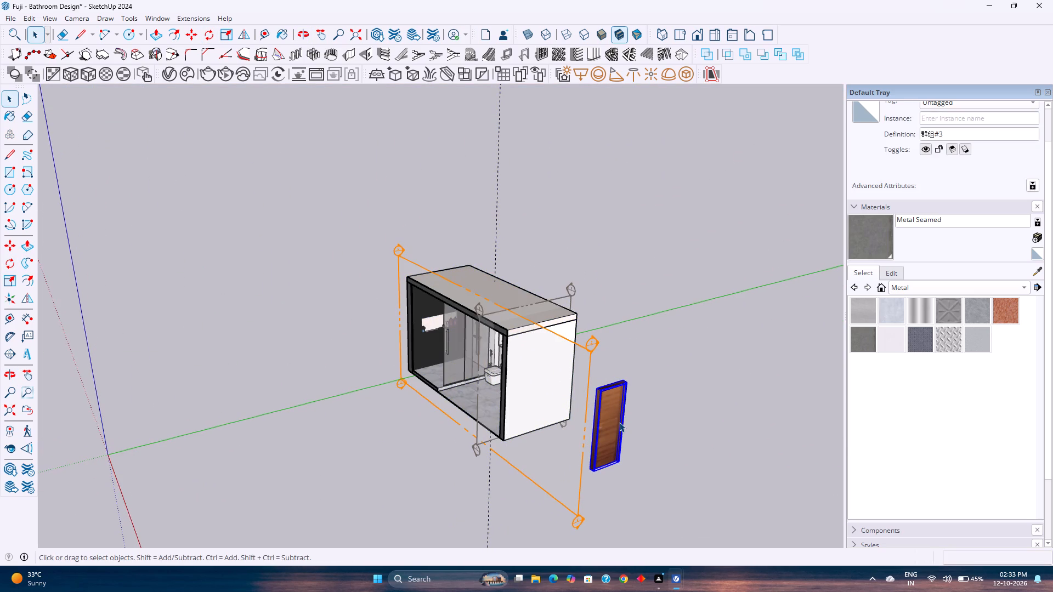
left_click(619, 422)
left_click(602, 476)
Frame the bathroom interior in the front view and start a V-Ray interactive render.
middle_click_drag(451, 464, 496, 448)
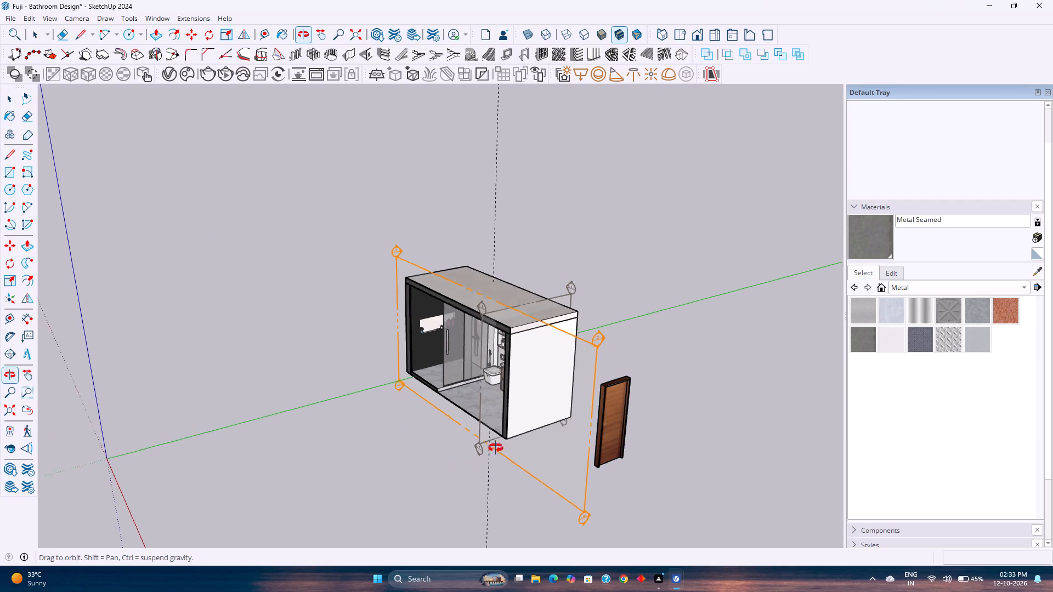
middle_click_drag(496, 448, 673, 385)
scroll(389, 364, "up", 5)
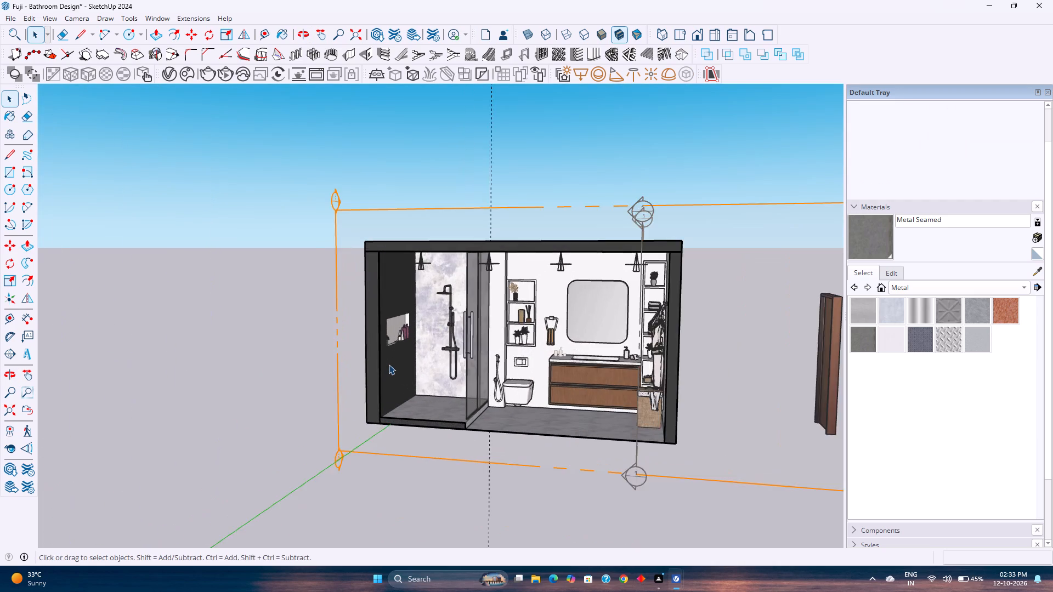
scroll(389, 365, "up", 2)
middle_click_drag(560, 418, 391, 422, "shift")
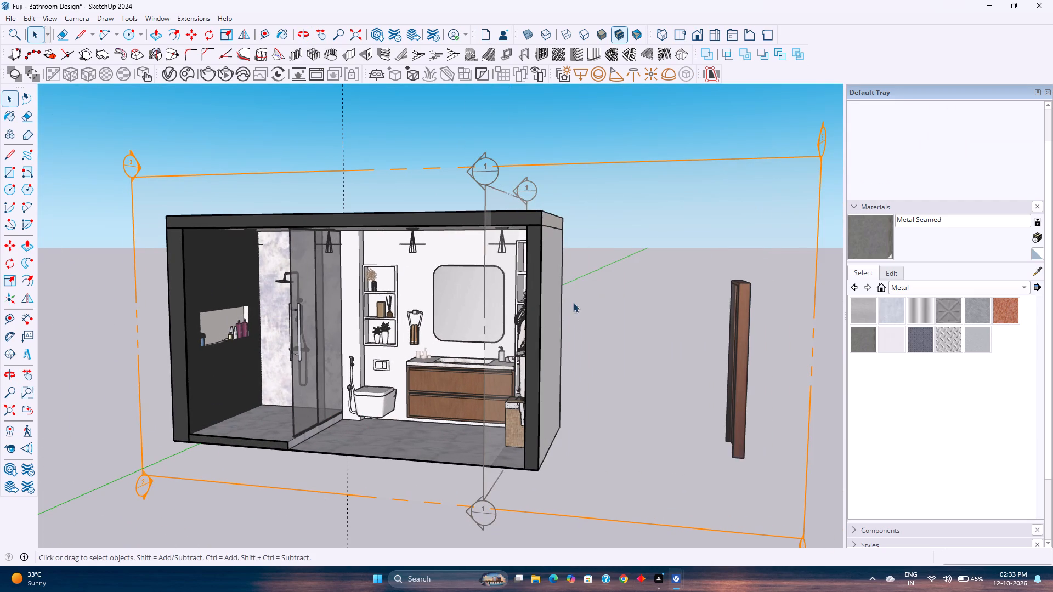
left_click(705, 38)
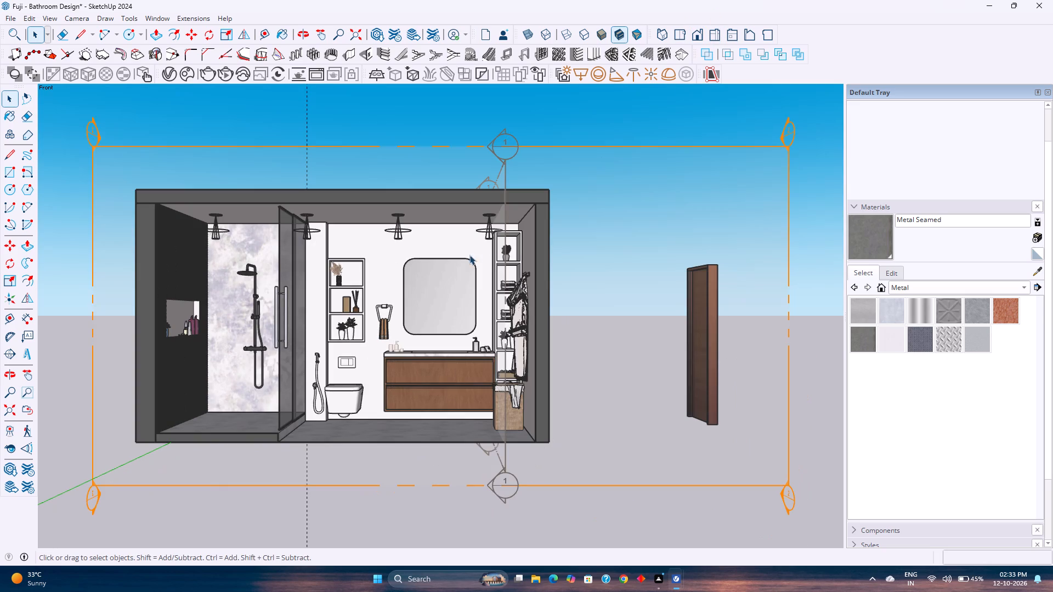
scroll(335, 338, "up", 2)
middle_click_drag(354, 326, 390, 415, "shift")
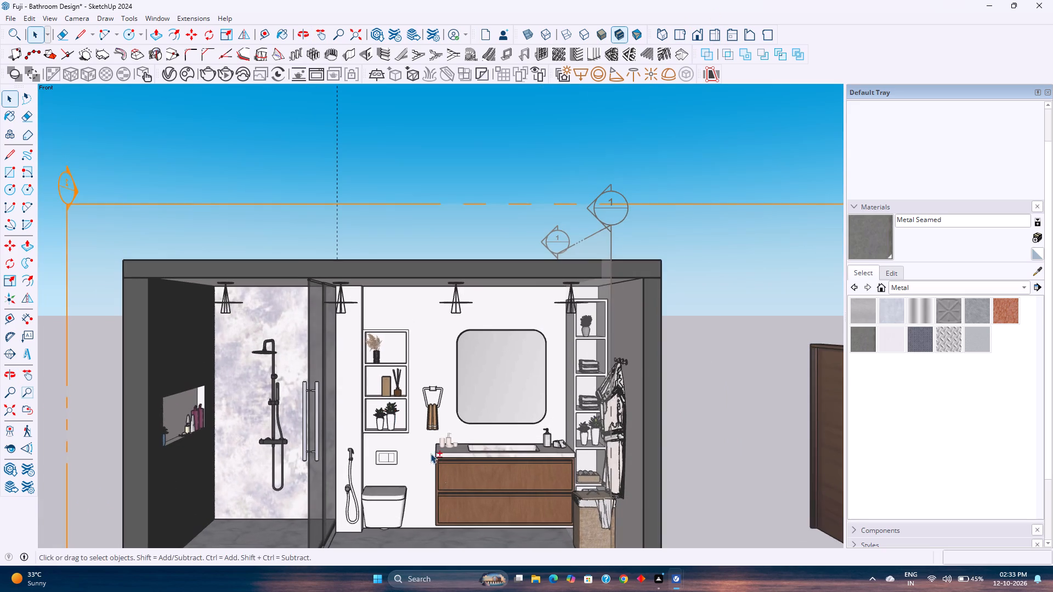
middle_click_drag(431, 453, 417, 413, "shift")
scroll(417, 406, "up", 1)
middle_click_drag(417, 406, 427, 379, "shift")
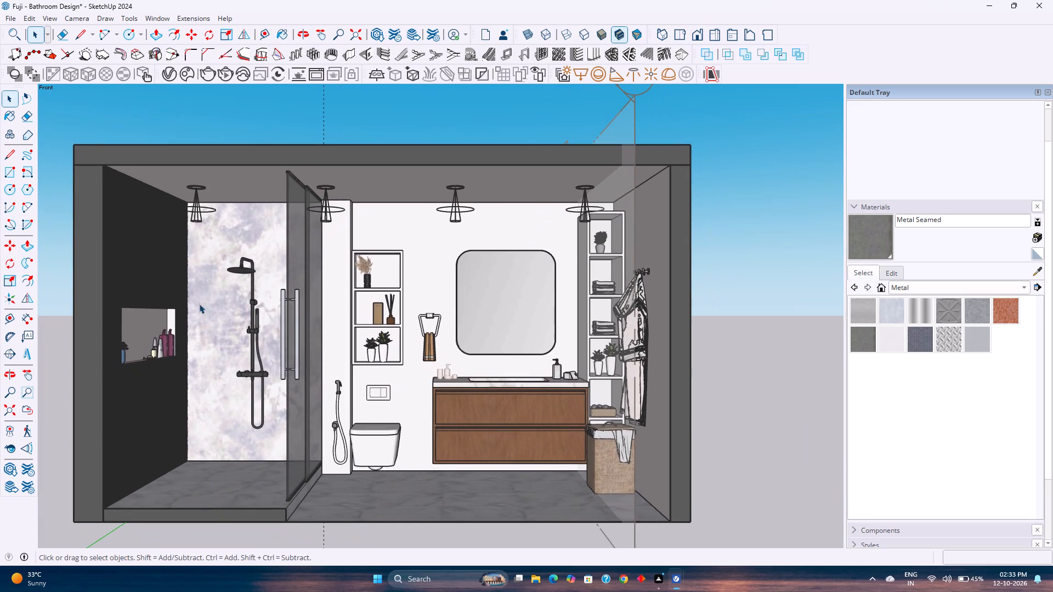
left_click(218, 75)
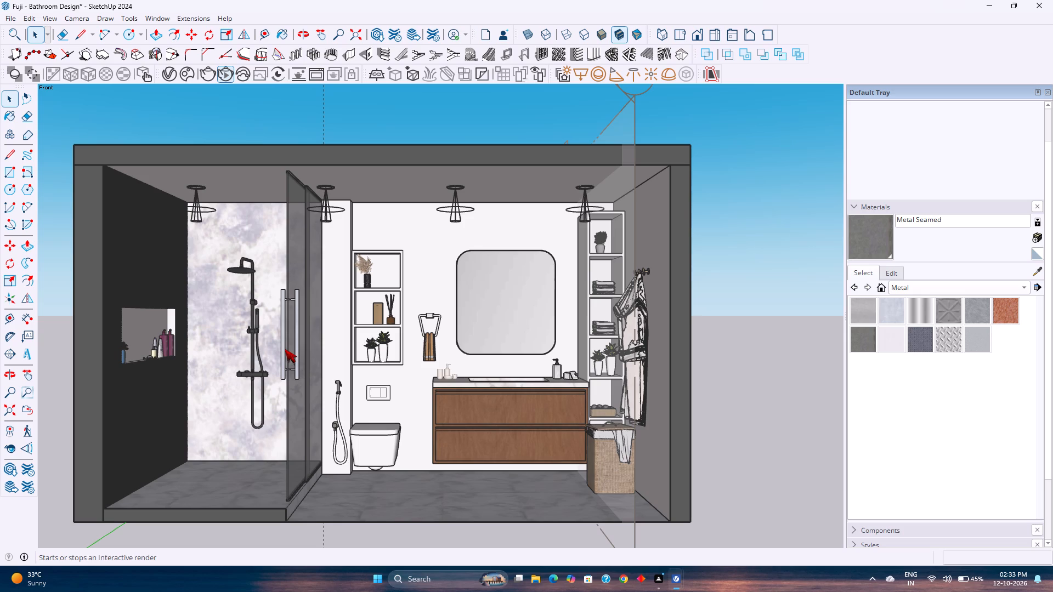
Delete all guides from the model and save the file.
left_click(24, 16)
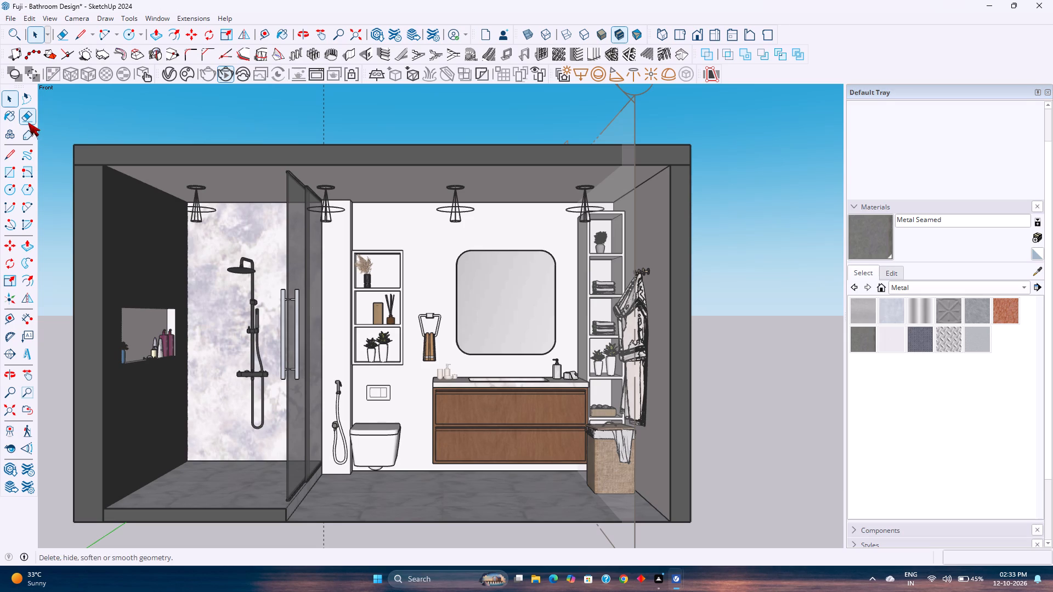
double_click(27, 17)
left_click(27, 17)
left_click(69, 123)
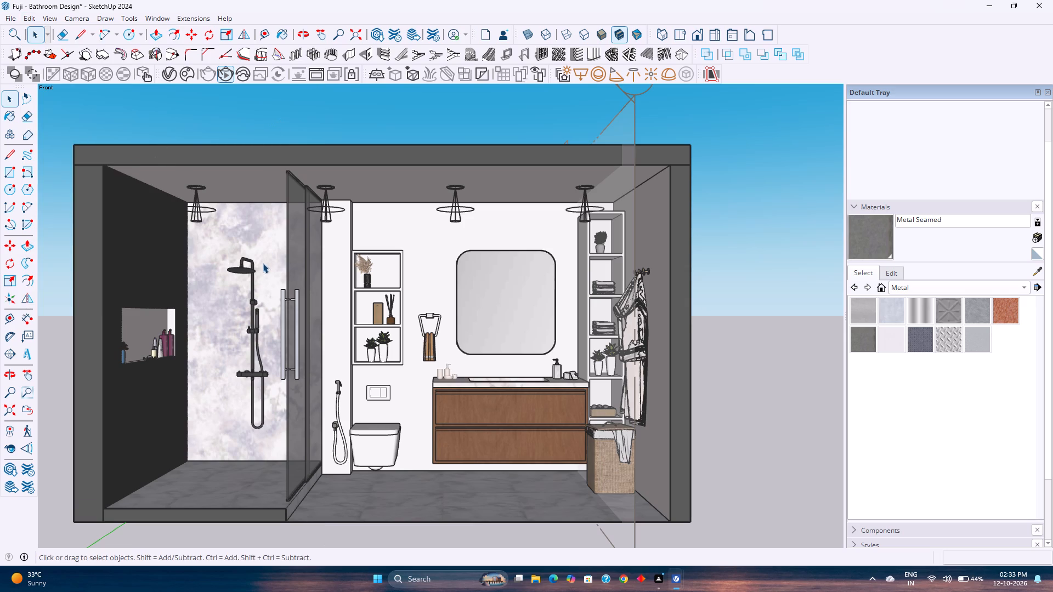
key("ctrl+s")
Stop the running V-Ray interactive render.
scroll(365, 257, "down", 2)
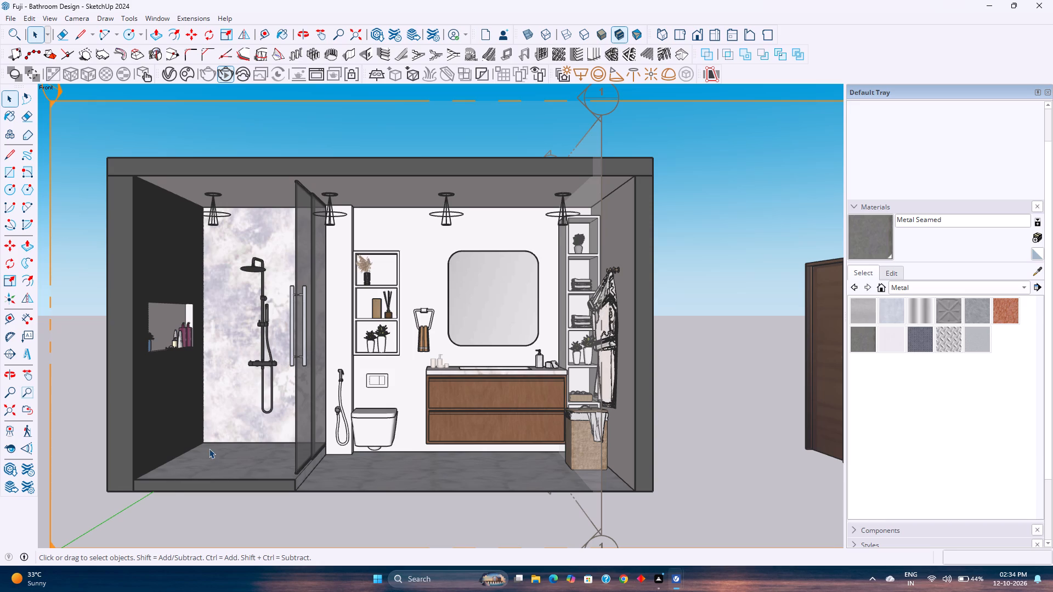
scroll(471, 341, "down", 1)
scroll(471, 341, "up", 1)
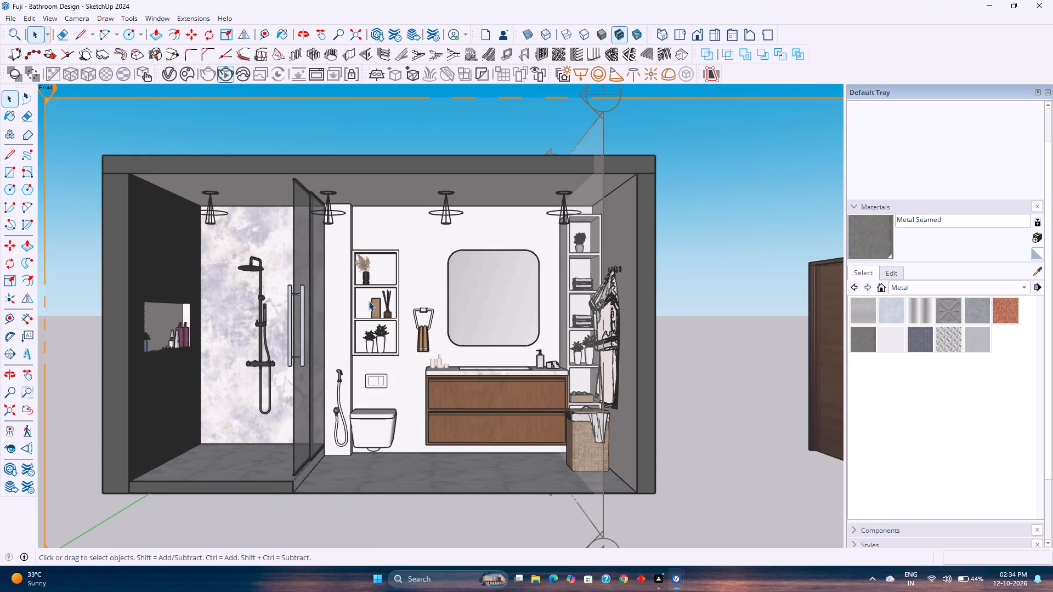
scroll(260, 189, "down", 1)
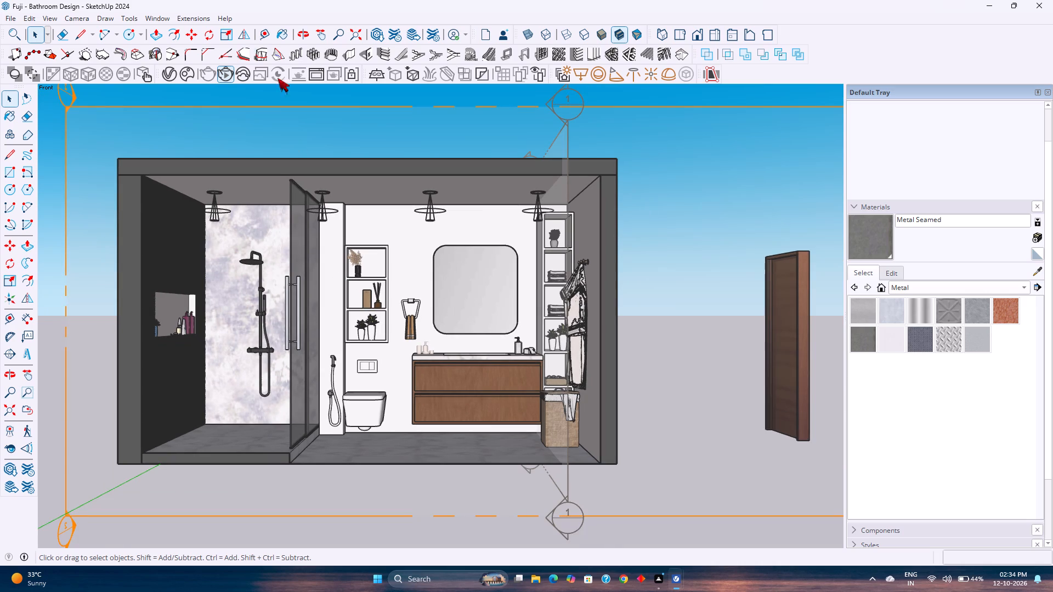
left_click(227, 73)
left_click(219, 71)
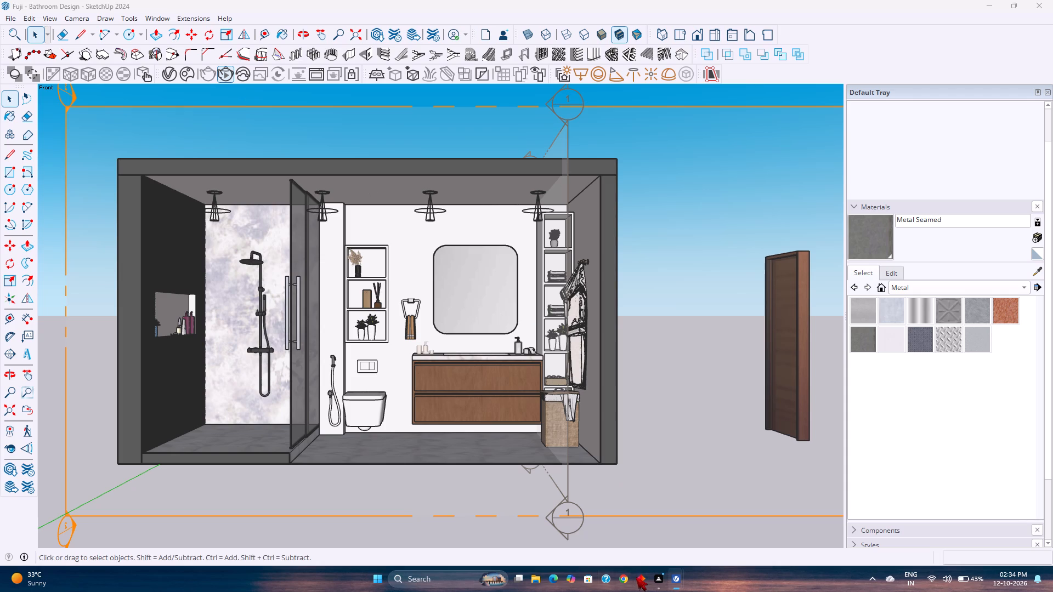
left_click(614, 537)
left_click(588, 524)
double_click(222, 73)
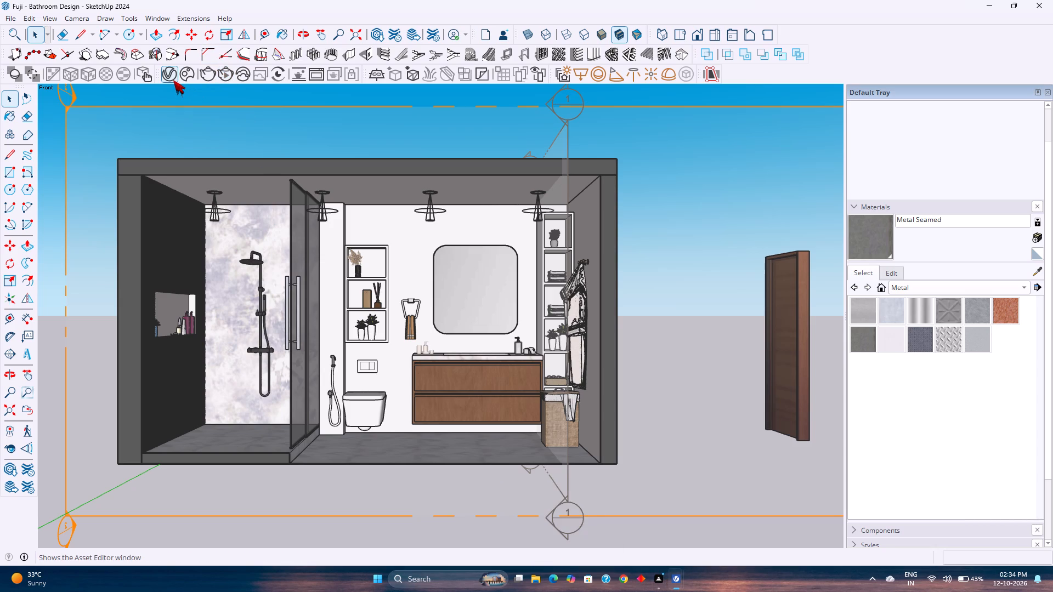
Open the V-Ray Asset Editor and restart the interactive render.
left_click(173, 80)
left_click(231, 76)
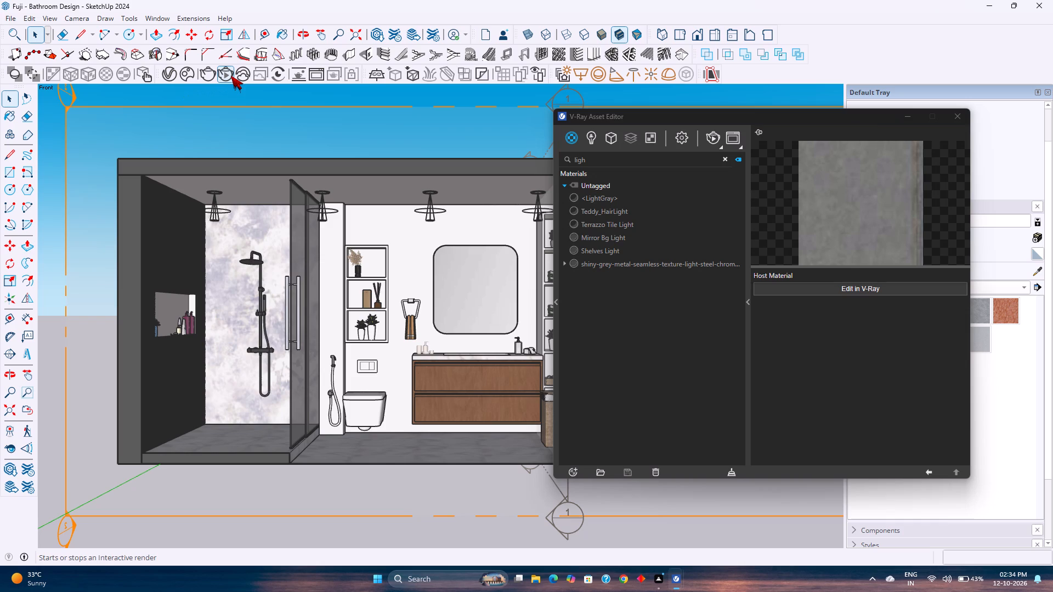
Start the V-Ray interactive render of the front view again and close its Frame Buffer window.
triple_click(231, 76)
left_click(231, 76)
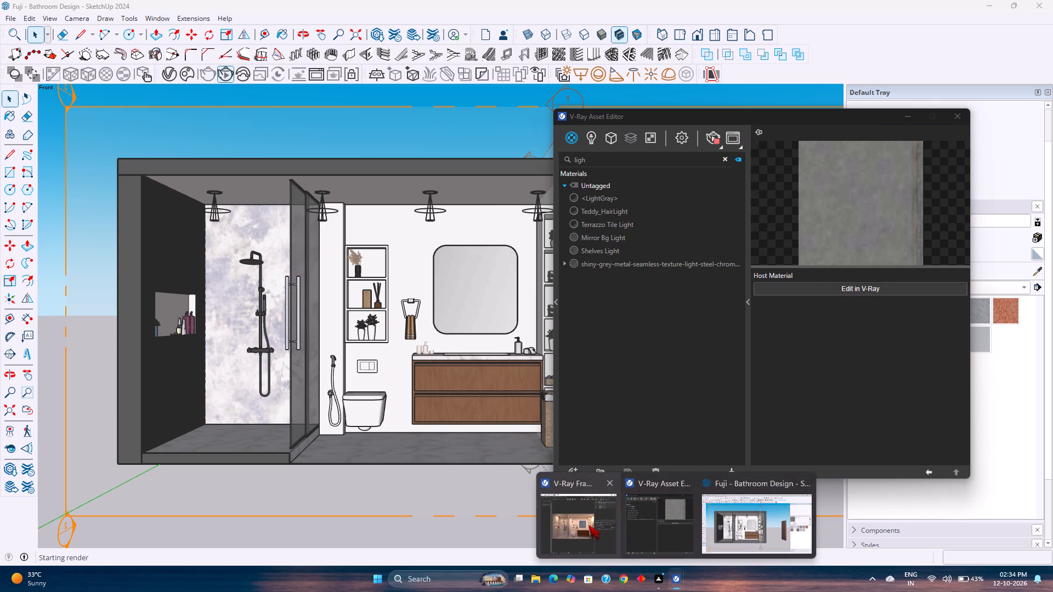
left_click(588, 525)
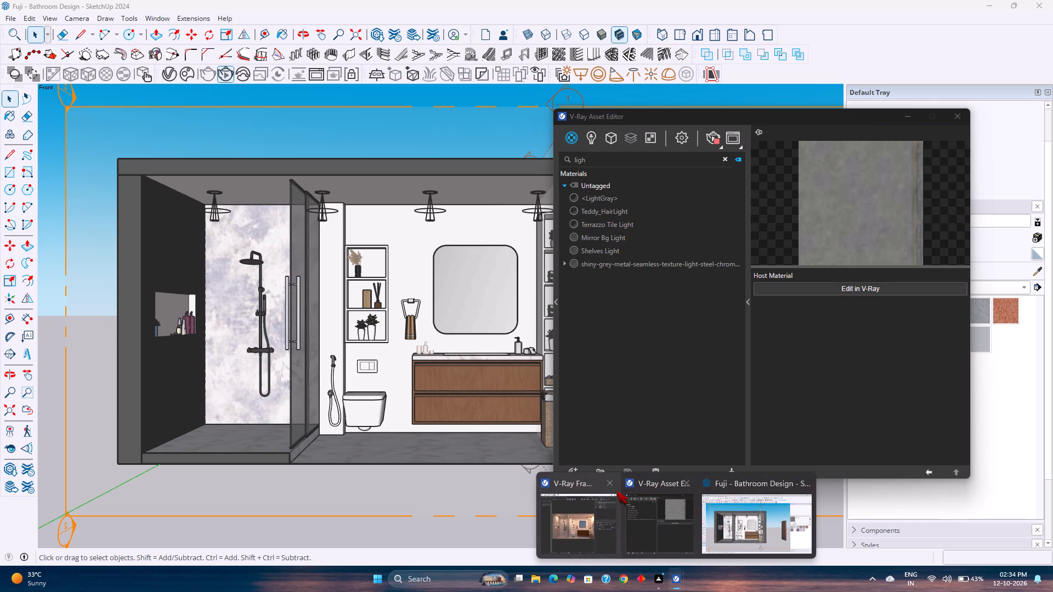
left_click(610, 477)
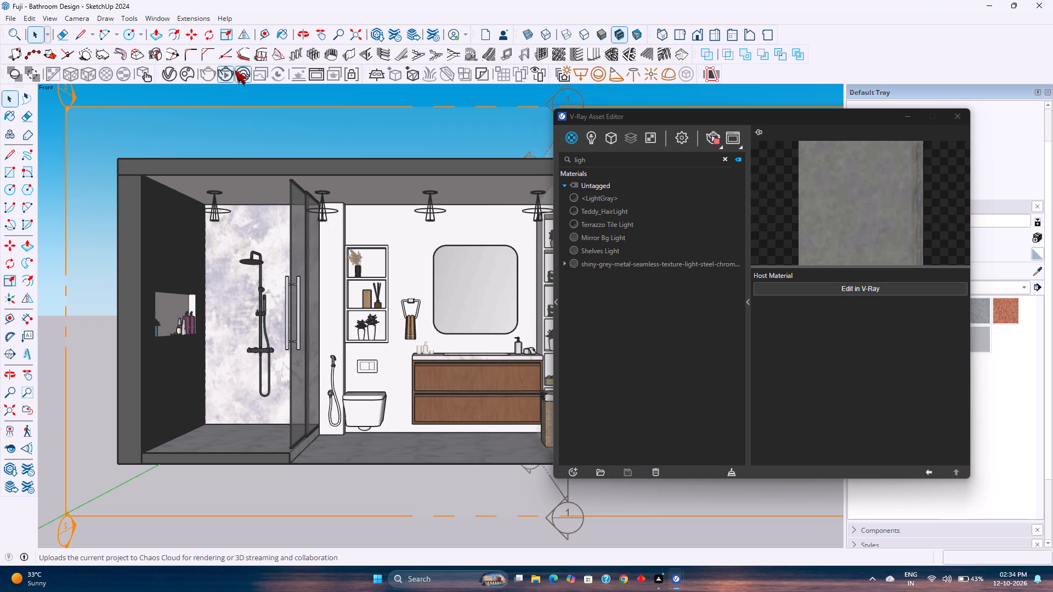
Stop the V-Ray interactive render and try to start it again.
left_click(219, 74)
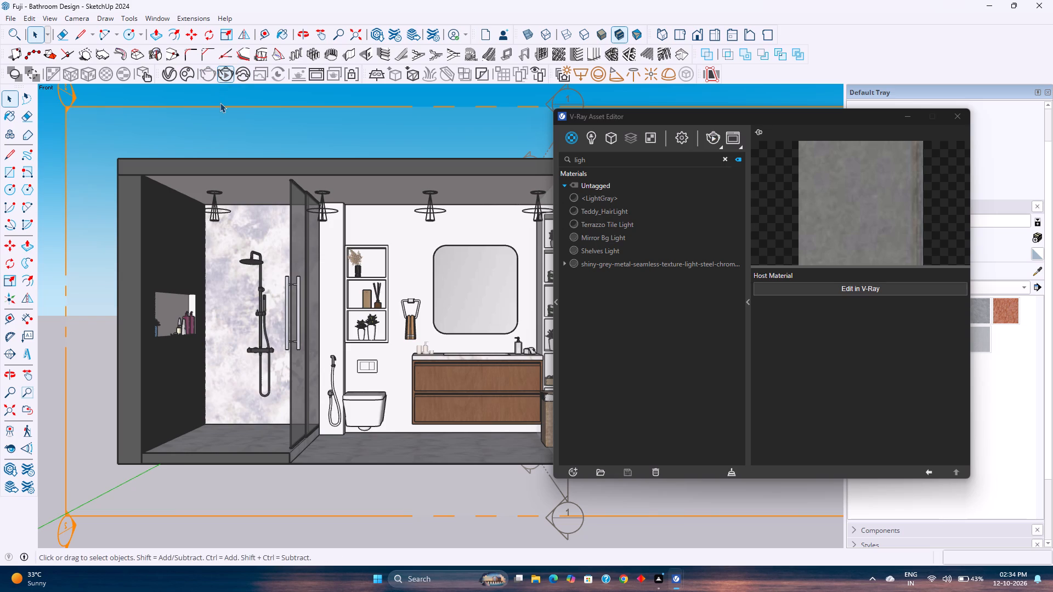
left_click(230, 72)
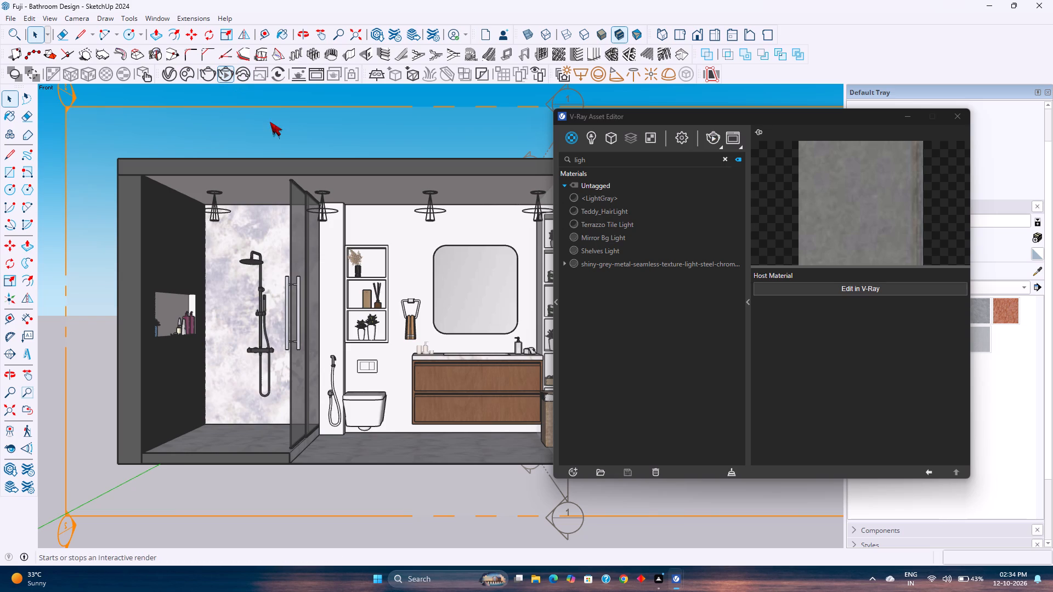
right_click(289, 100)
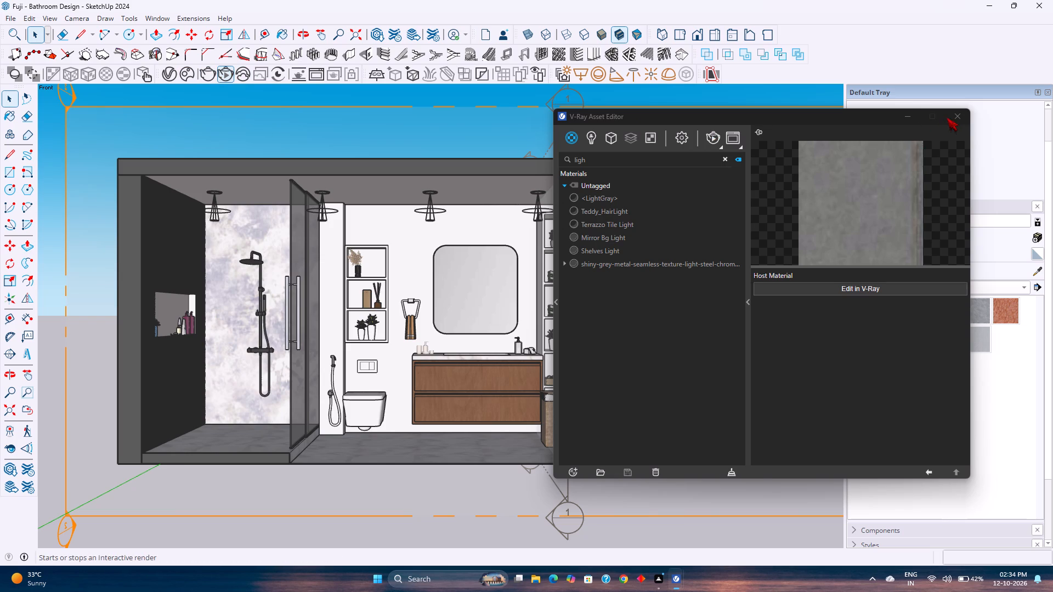
Close the V-Ray Asset Editor and the V-Ray Frame Buffer, and relaunch the interactive render of the front view.
left_click(951, 117)
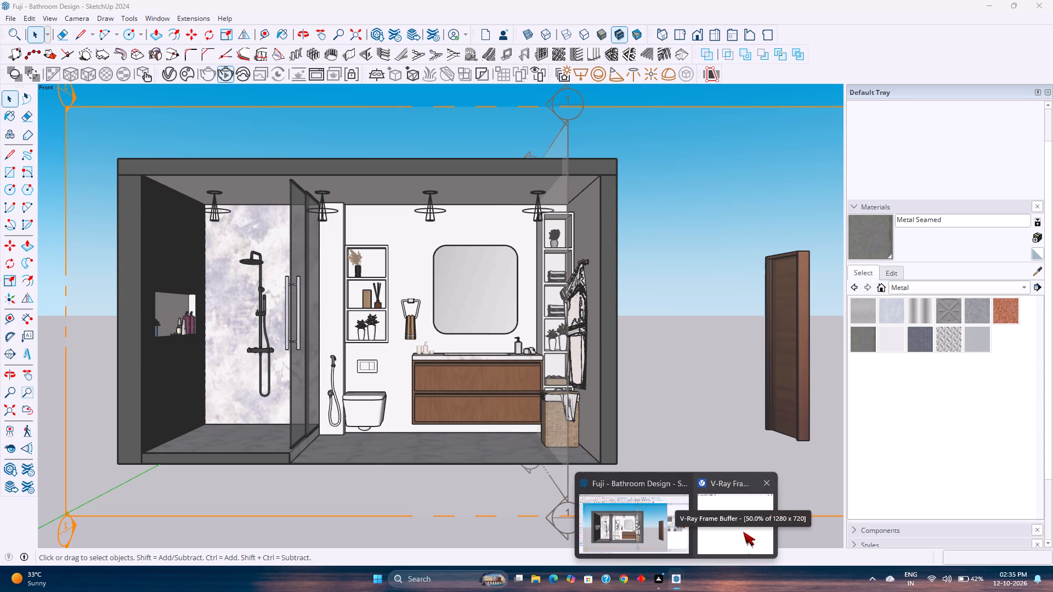
left_click(743, 532)
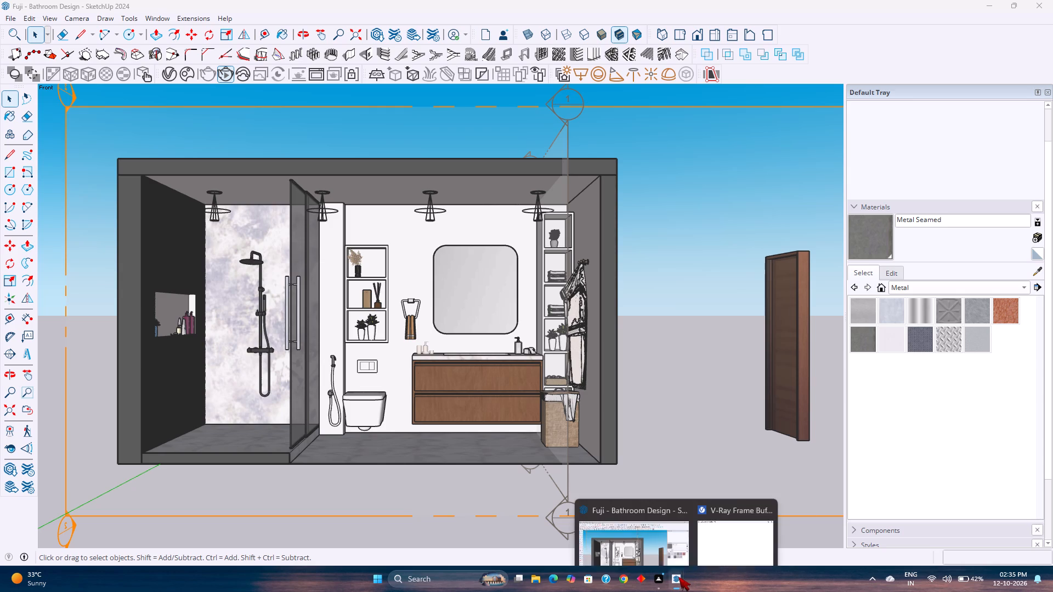
left_click(771, 487)
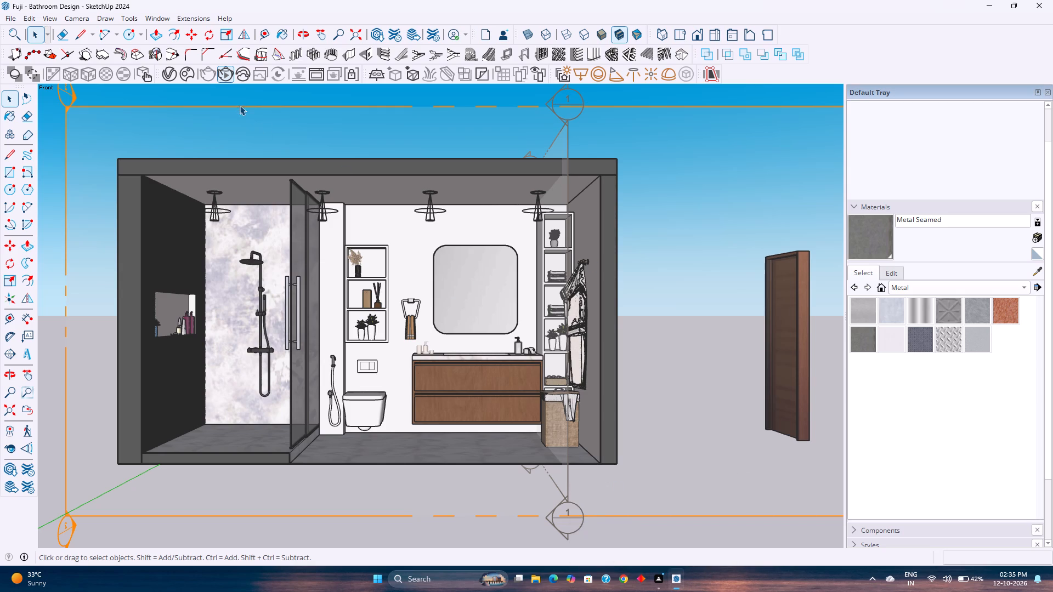
left_click(226, 76)
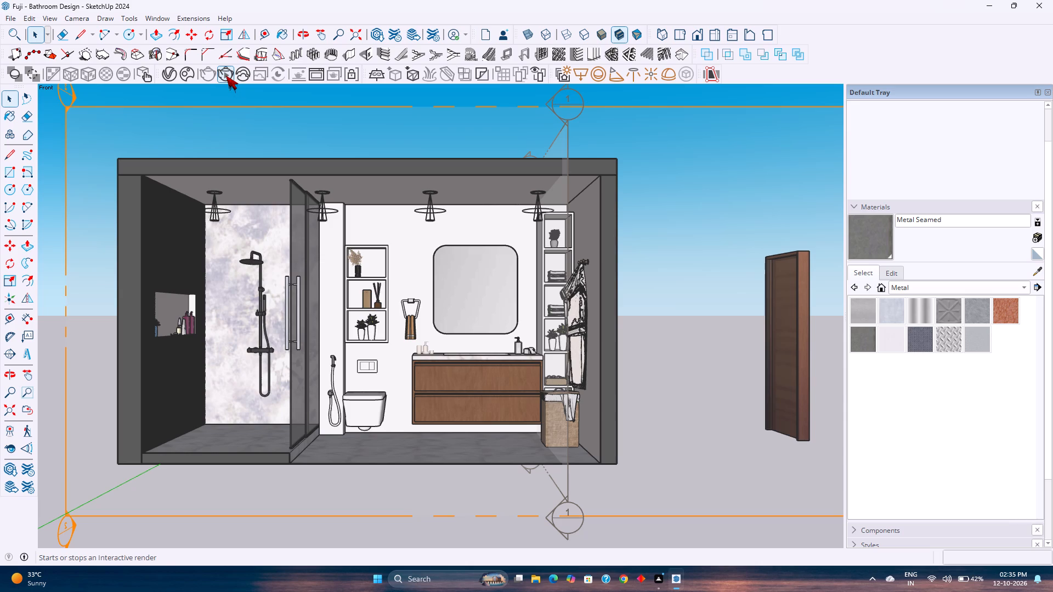